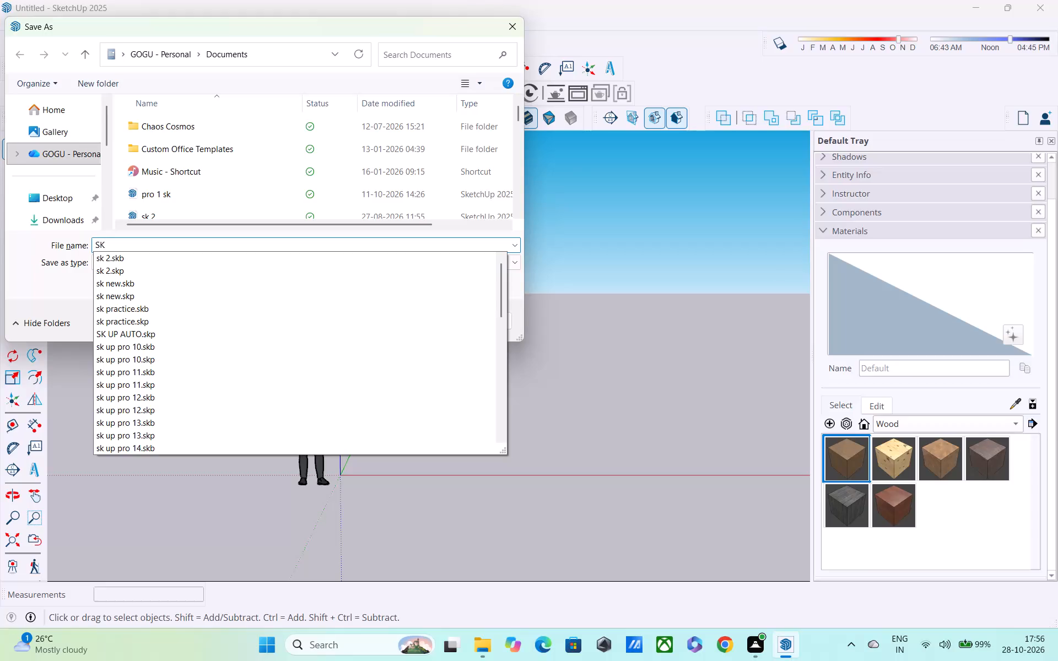
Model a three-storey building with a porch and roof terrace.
Save the new model in the Documents folder as SK UP PRO 23, in SketchUp Models (*.skp) format.
type("UP PRO")
key("space")
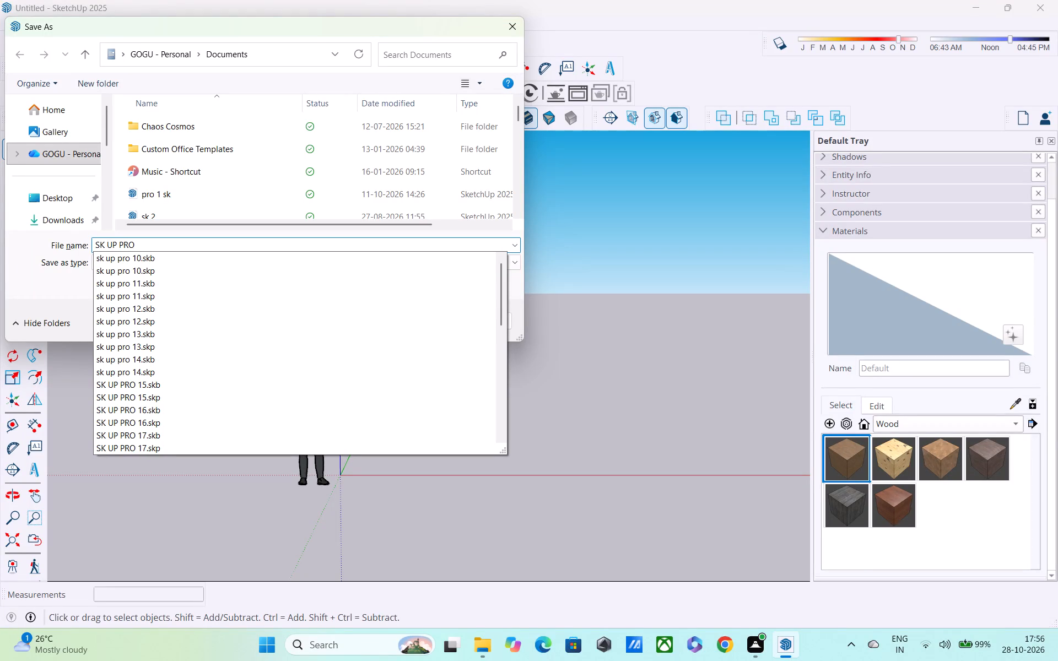
type("23")
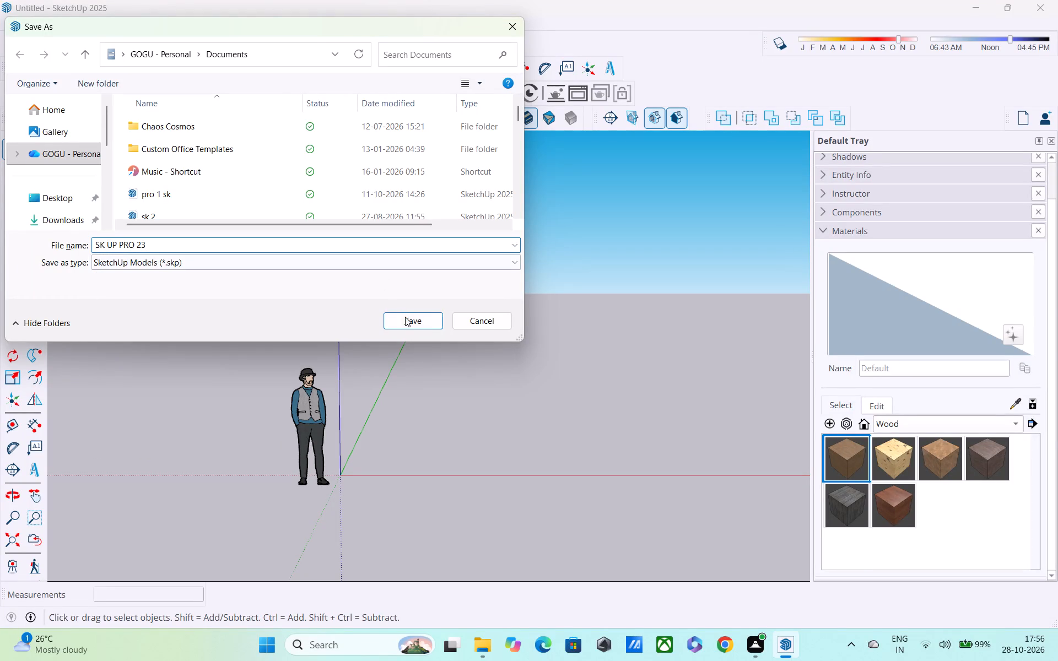
left_click(405, 317)
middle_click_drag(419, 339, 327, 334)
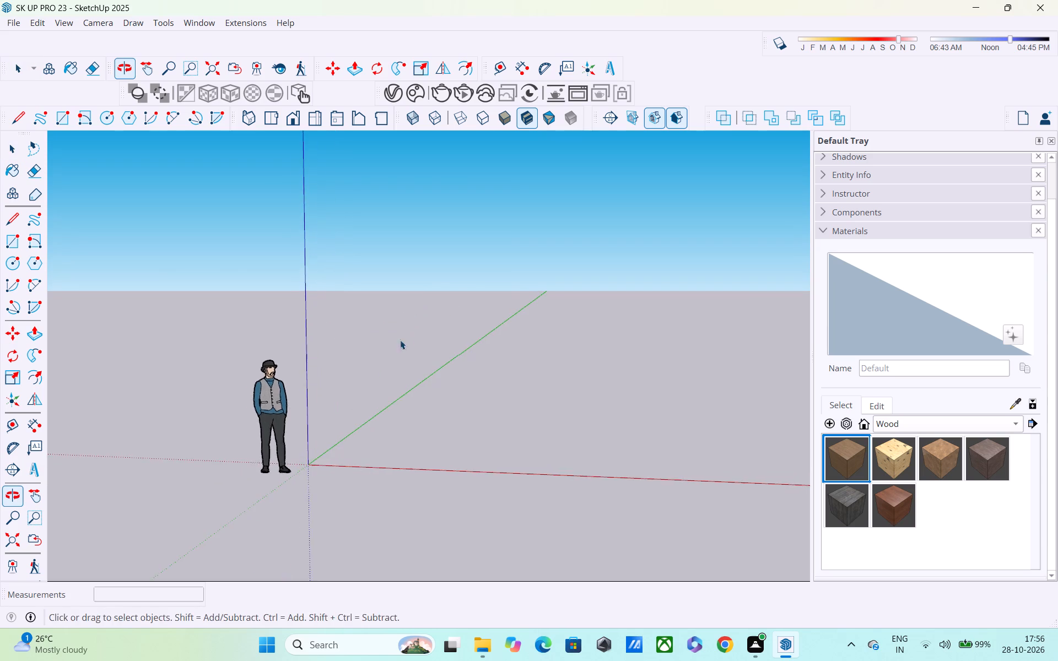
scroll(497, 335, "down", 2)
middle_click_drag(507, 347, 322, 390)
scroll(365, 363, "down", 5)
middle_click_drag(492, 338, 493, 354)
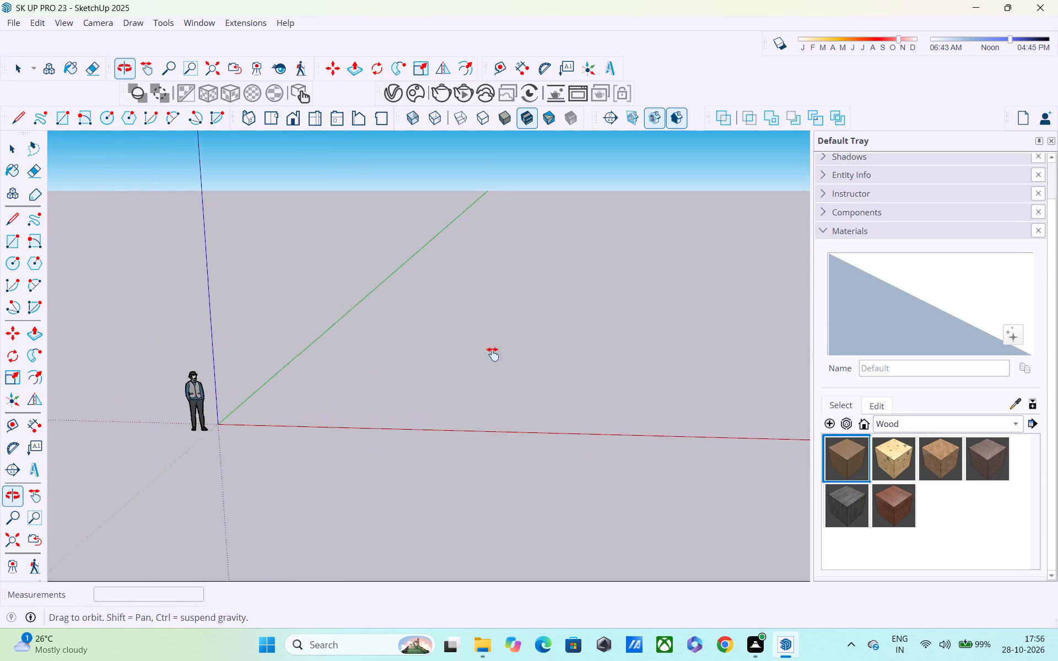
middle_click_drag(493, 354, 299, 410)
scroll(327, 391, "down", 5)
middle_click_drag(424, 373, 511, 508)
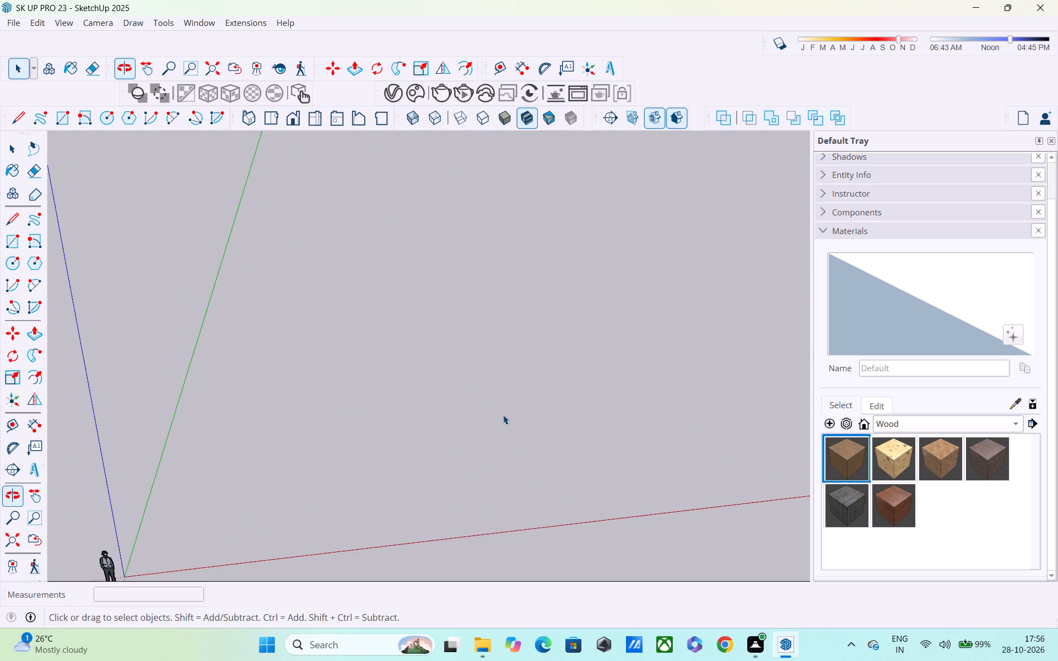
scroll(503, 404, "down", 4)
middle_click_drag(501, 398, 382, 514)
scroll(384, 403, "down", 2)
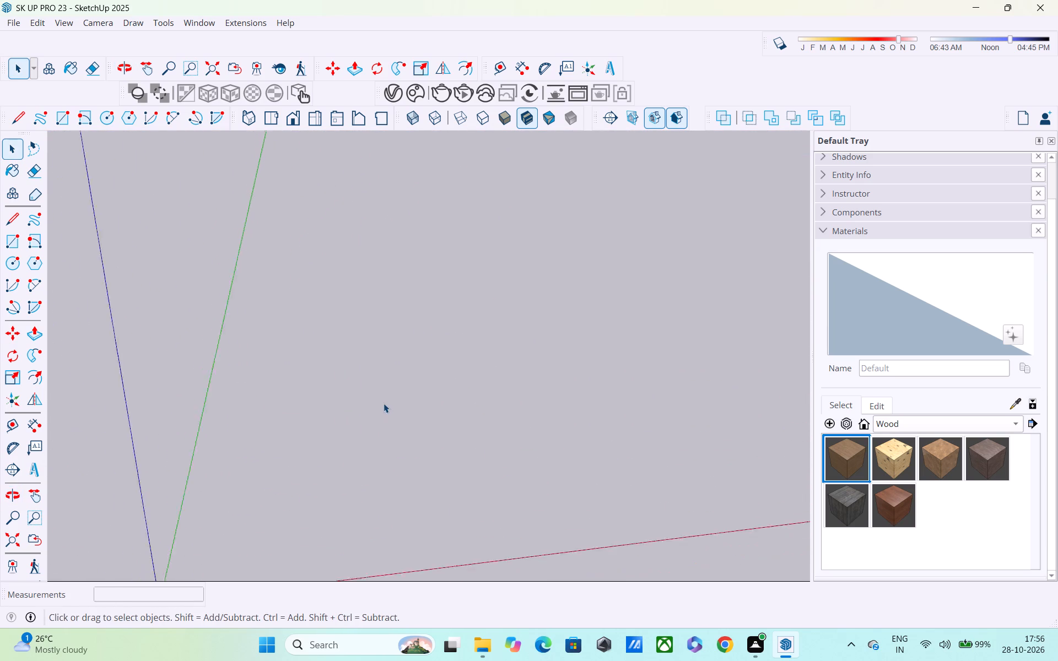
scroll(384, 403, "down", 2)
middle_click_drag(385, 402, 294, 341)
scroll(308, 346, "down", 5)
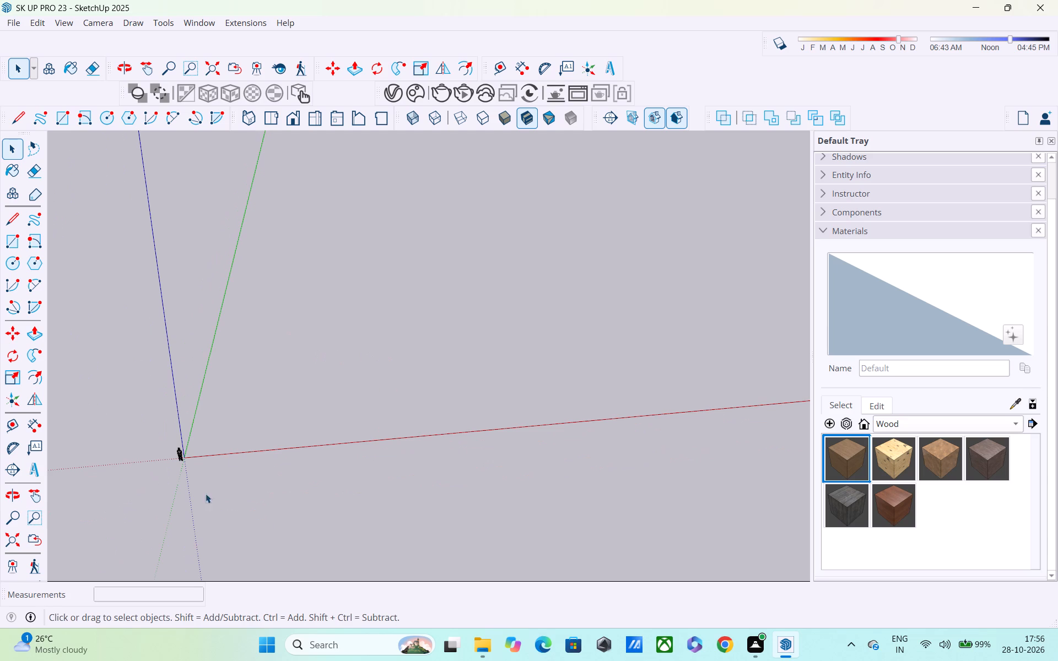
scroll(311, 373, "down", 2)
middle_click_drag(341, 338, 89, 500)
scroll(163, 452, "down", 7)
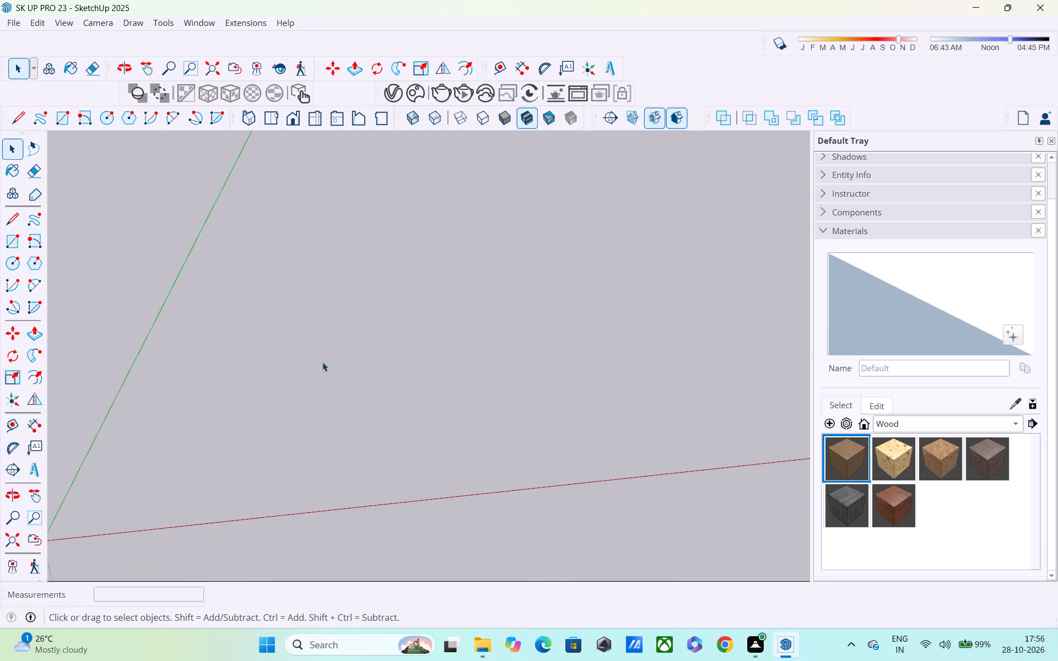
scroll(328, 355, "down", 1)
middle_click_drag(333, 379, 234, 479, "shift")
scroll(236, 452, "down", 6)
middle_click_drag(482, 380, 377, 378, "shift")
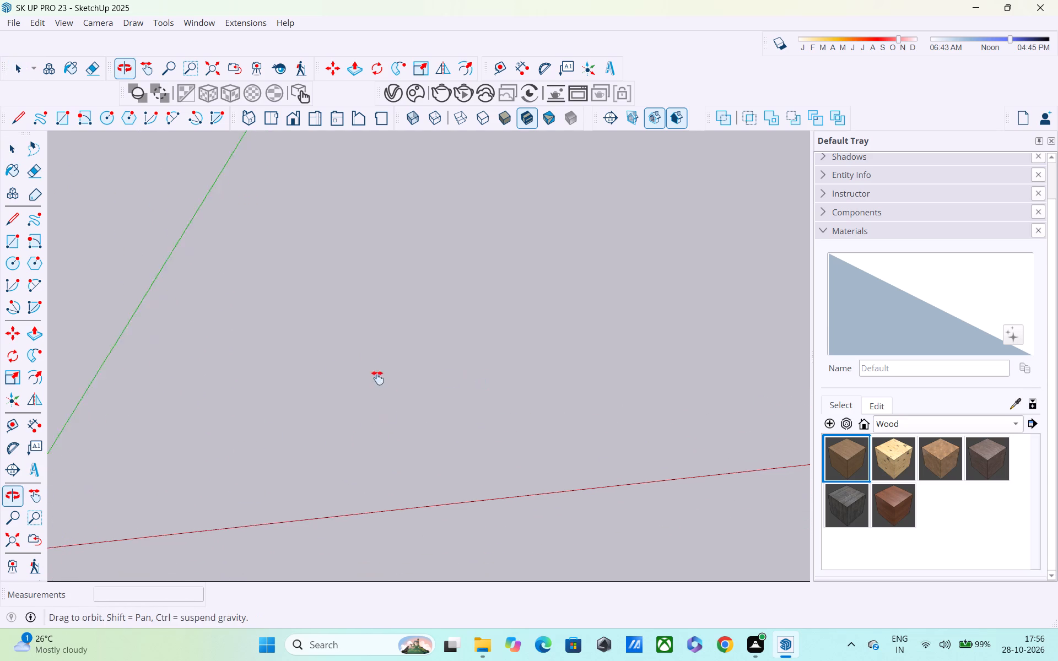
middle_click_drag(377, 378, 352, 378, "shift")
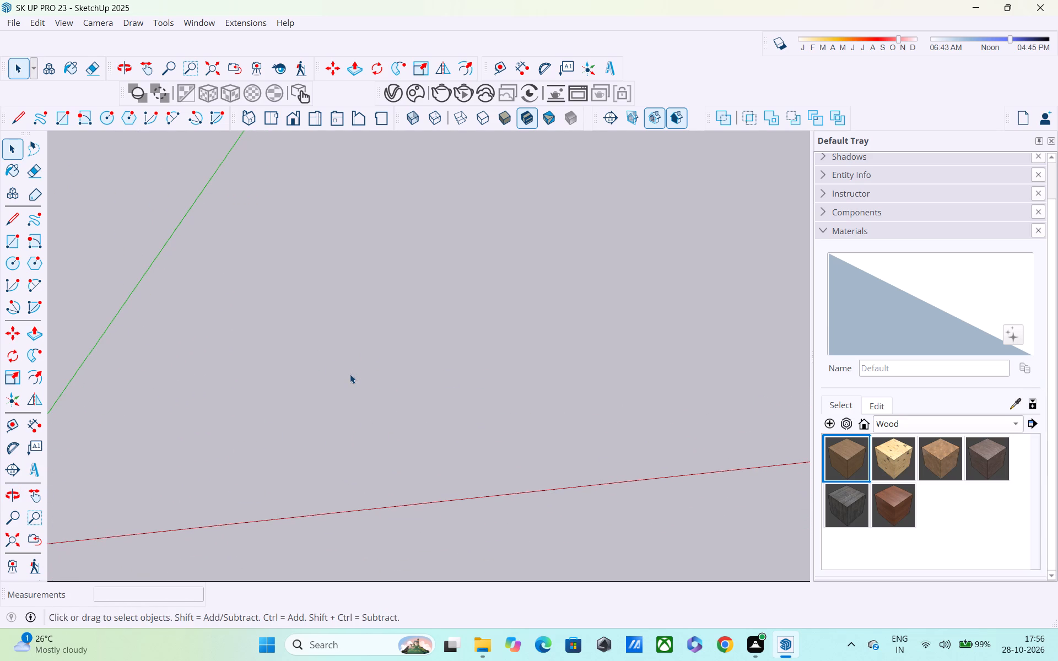
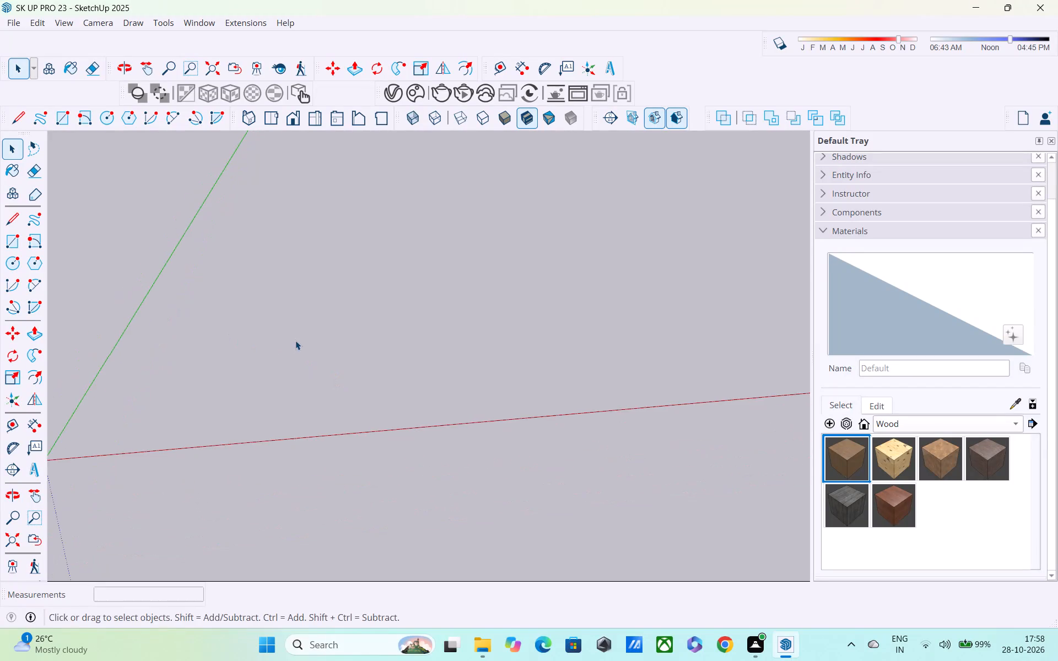
Draw a 30' by 50' rectangle flat on the ground plane, away from the axes' origin.
scroll(296, 340, "down", 1)
middle_click_drag(298, 346, 292, 480, "shift")
scroll(311, 414, "down", 6)
middle_click_drag(323, 359, 228, 509, "shift")
scroll(235, 438, "down", 5)
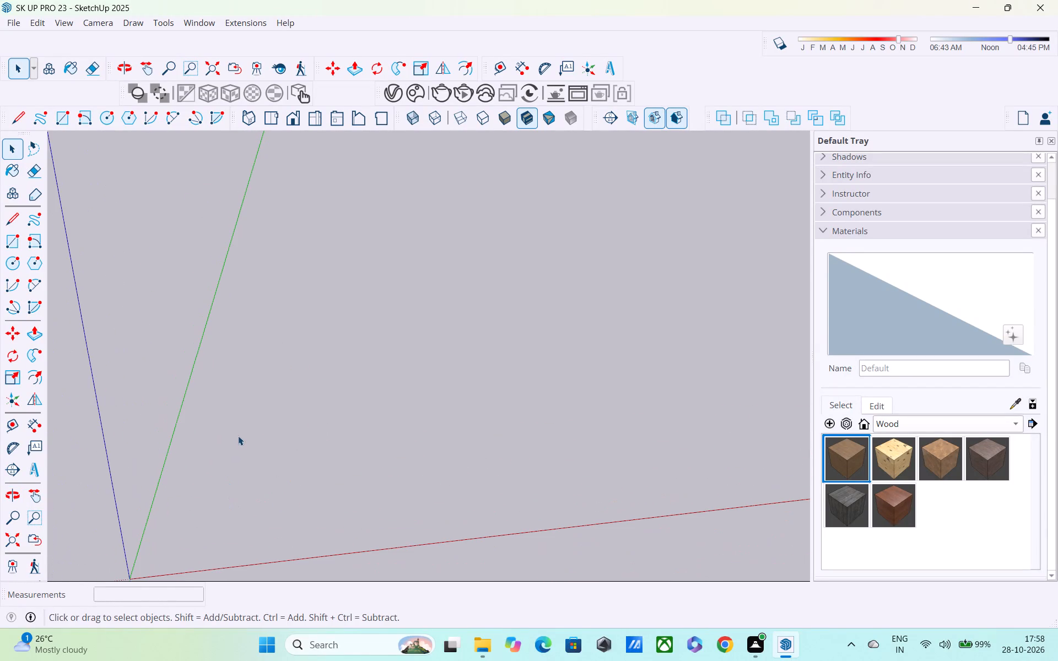
key("r")
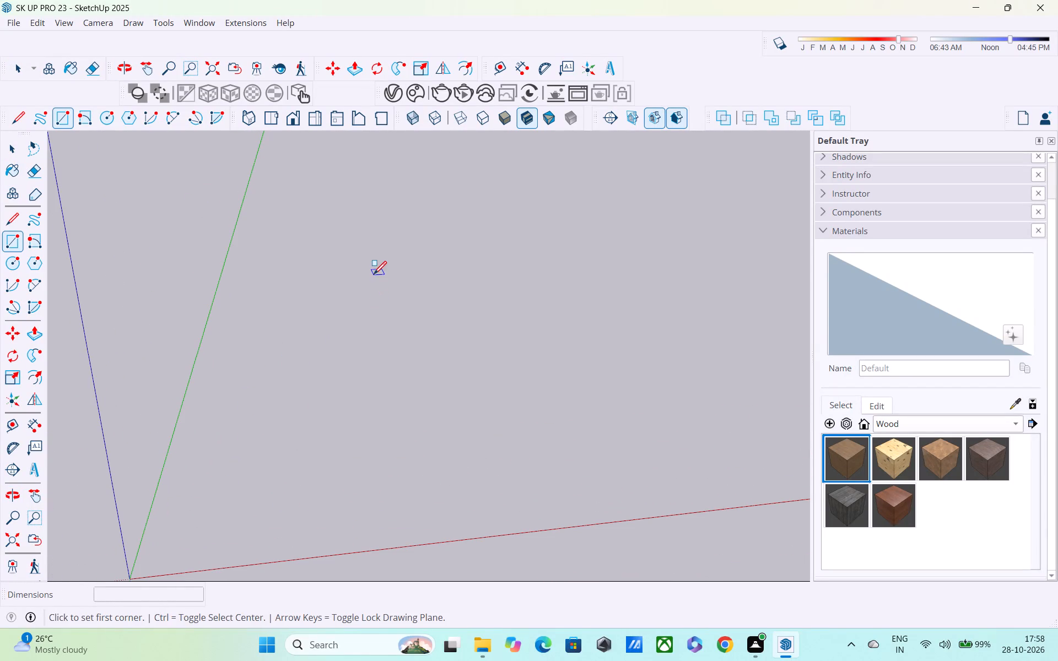
left_click(374, 275)
middle_click_drag(627, 411, 369, 433)
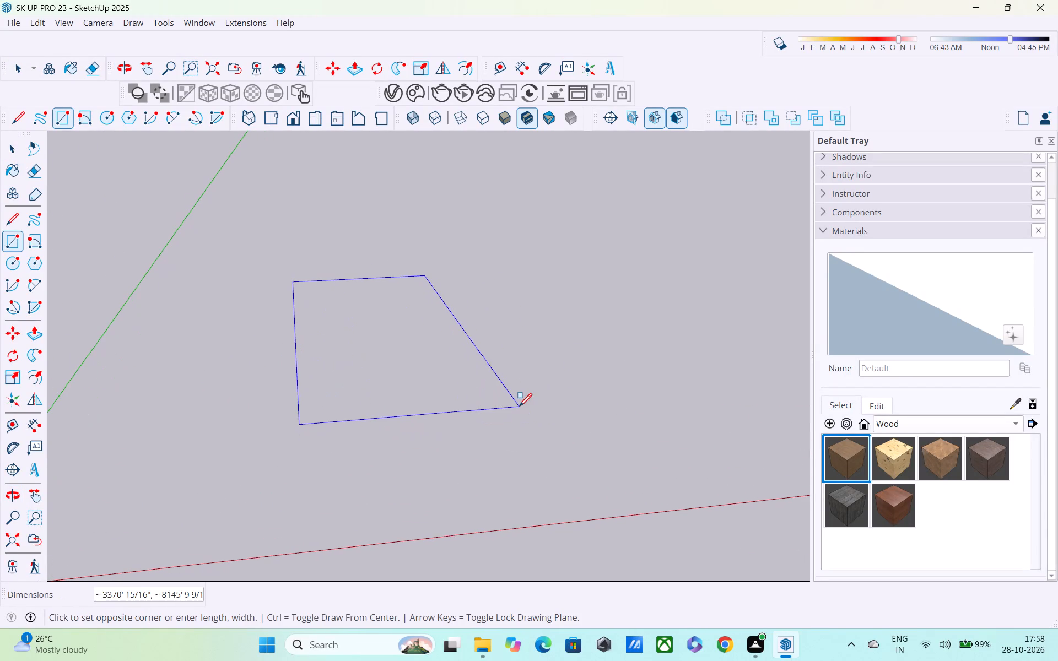
middle_click_drag(519, 408, 446, 476, "shift")
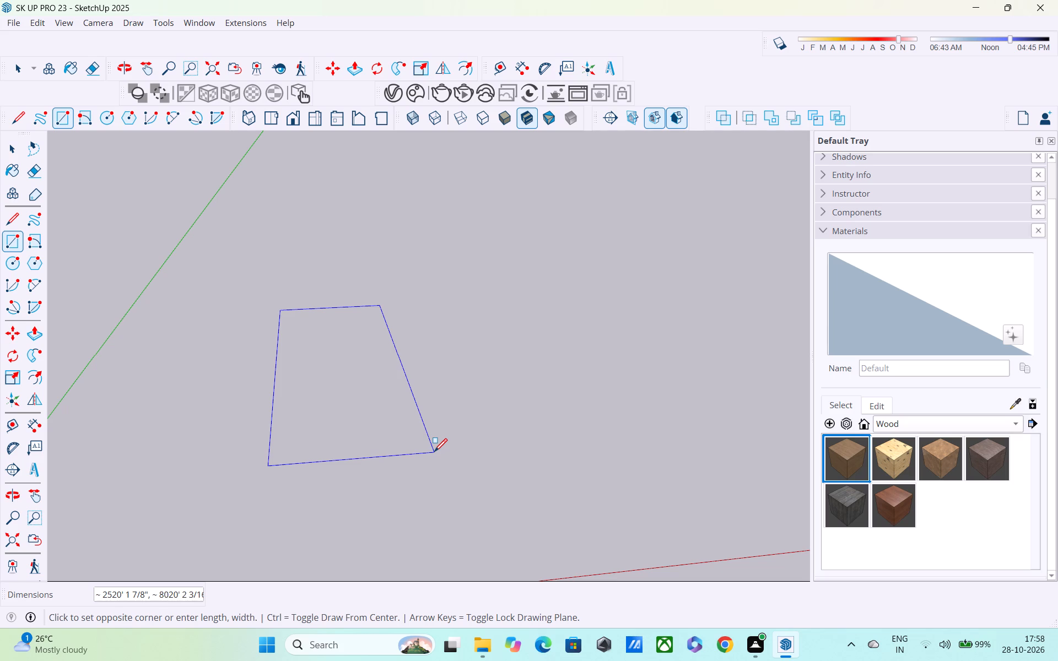
type("30'")
key("period")
key("BackSpace")
key("comma")
type("50")
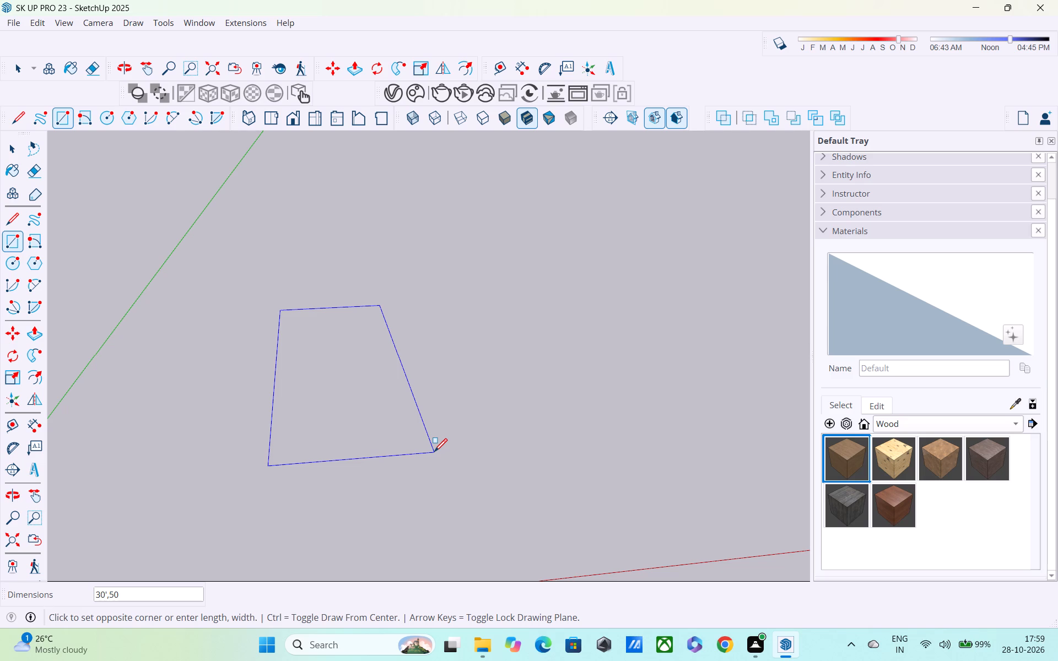
key("apostrophe")
key("Return")
scroll(339, 377, "up", 3)
middle_click_drag(339, 381, 388, 456)
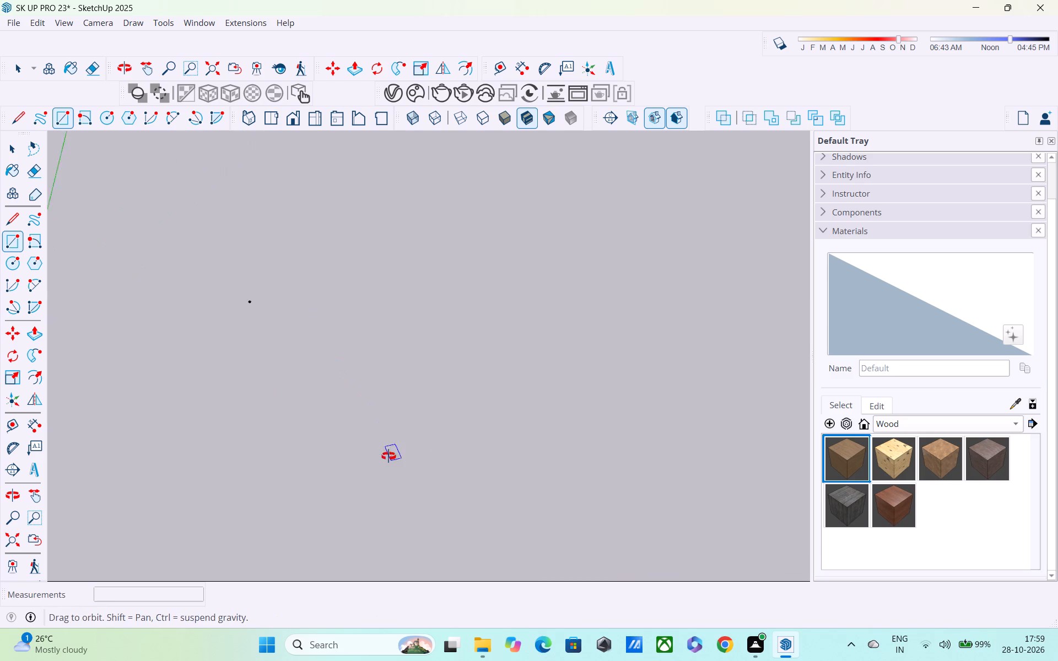
middle_click_drag(388, 456, 389, 488)
middle_click_drag(240, 405, 291, 468, "shift")
scroll(293, 355, "up", 6)
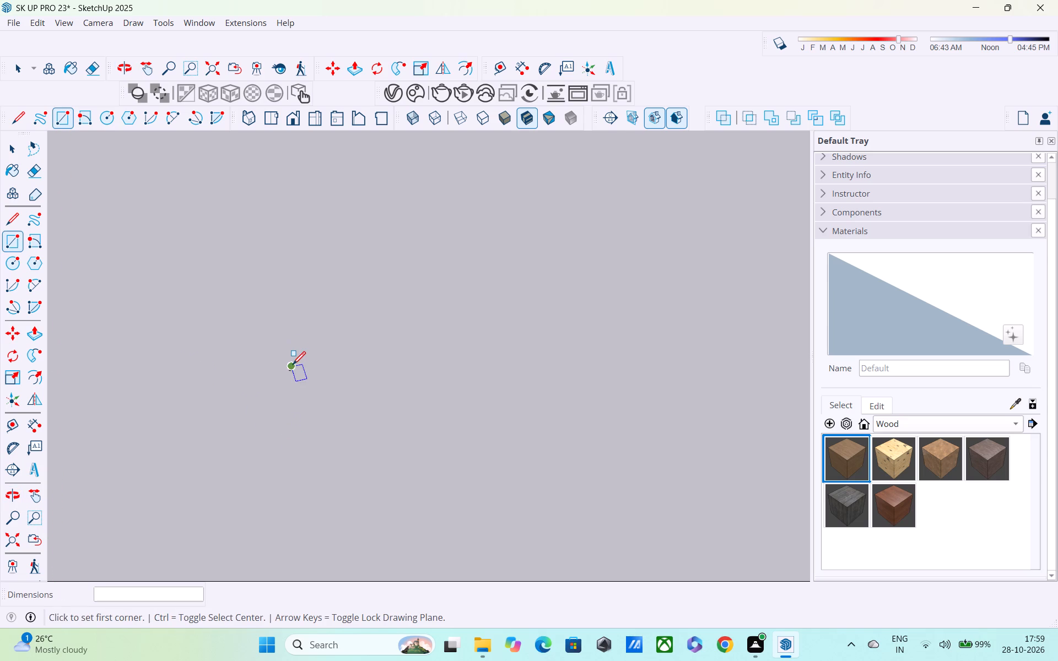
scroll(293, 366, "up", 14)
key("space")
Select the rectangle's face together with its bounding edges.
scroll(286, 366, "up", 5)
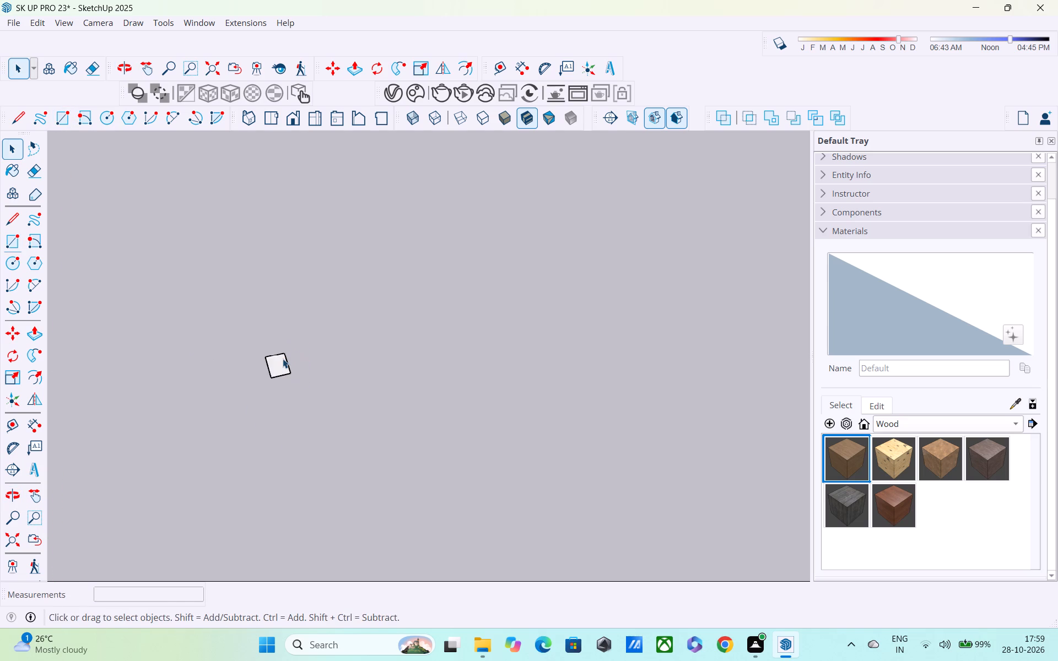
scroll(283, 359, "up", 1)
middle_click_drag(289, 365, 349, 469, "shift")
scroll(349, 469, "up", 6)
middle_click_drag(332, 465, 259, 381, "shift")
scroll(259, 381, "up", 5)
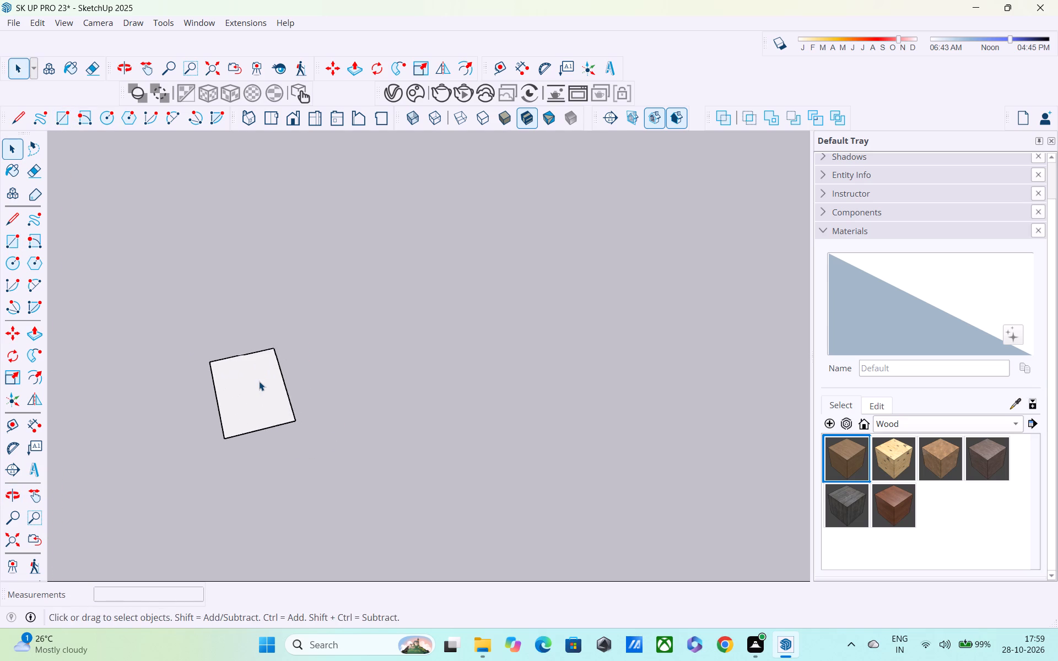
middle_click_drag(259, 381, 327, 440, "shift")
scroll(339, 472, "up", 5)
scroll(339, 472, "down", 1)
middle_click_drag(339, 472, 365, 442, "shift")
scroll(365, 442, "up", 4)
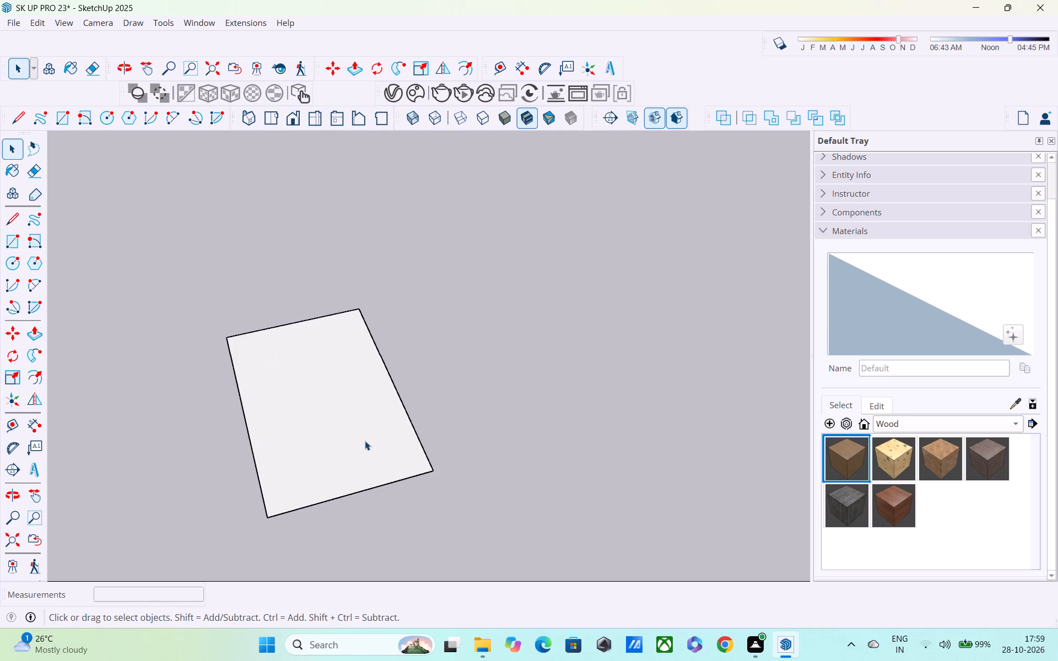
scroll(365, 441, "up", 4)
middle_click_drag(365, 440, 277, 441)
left_click(261, 431)
double_click(266, 436)
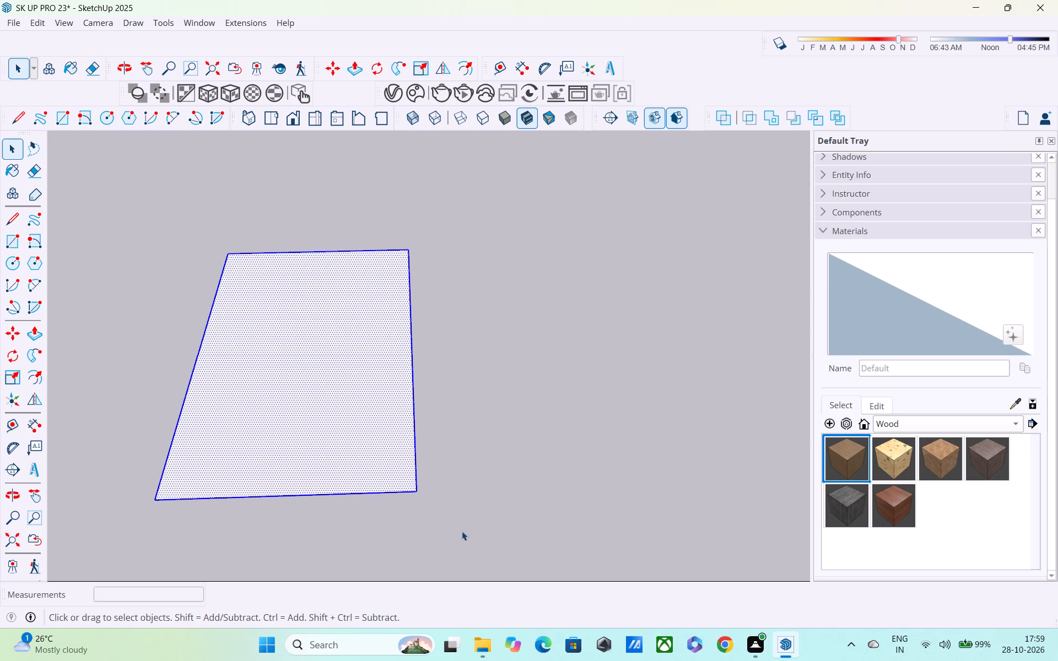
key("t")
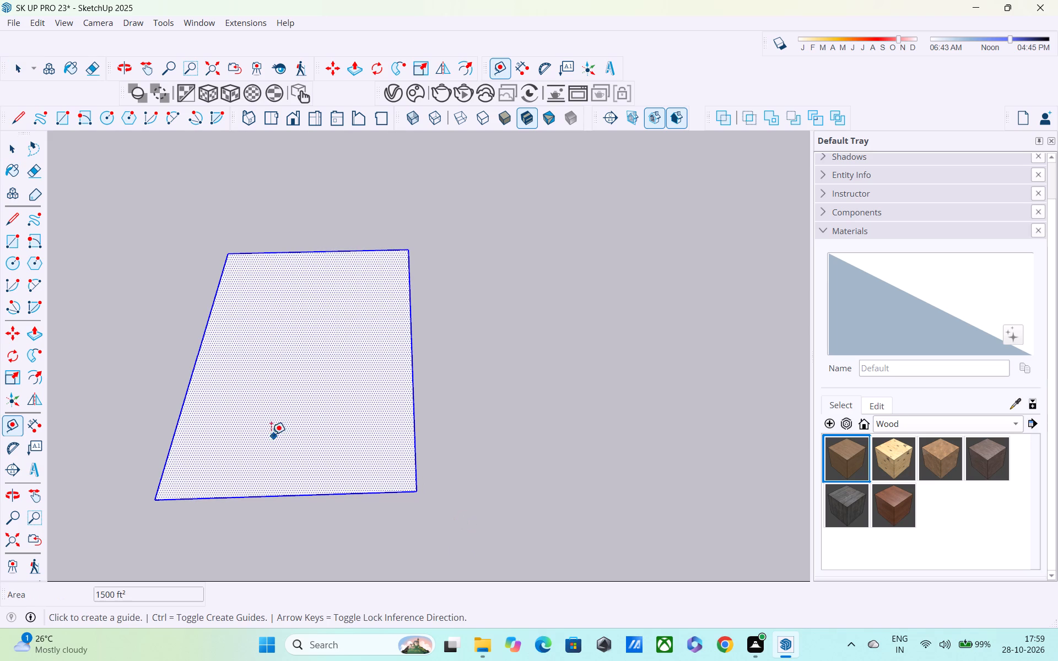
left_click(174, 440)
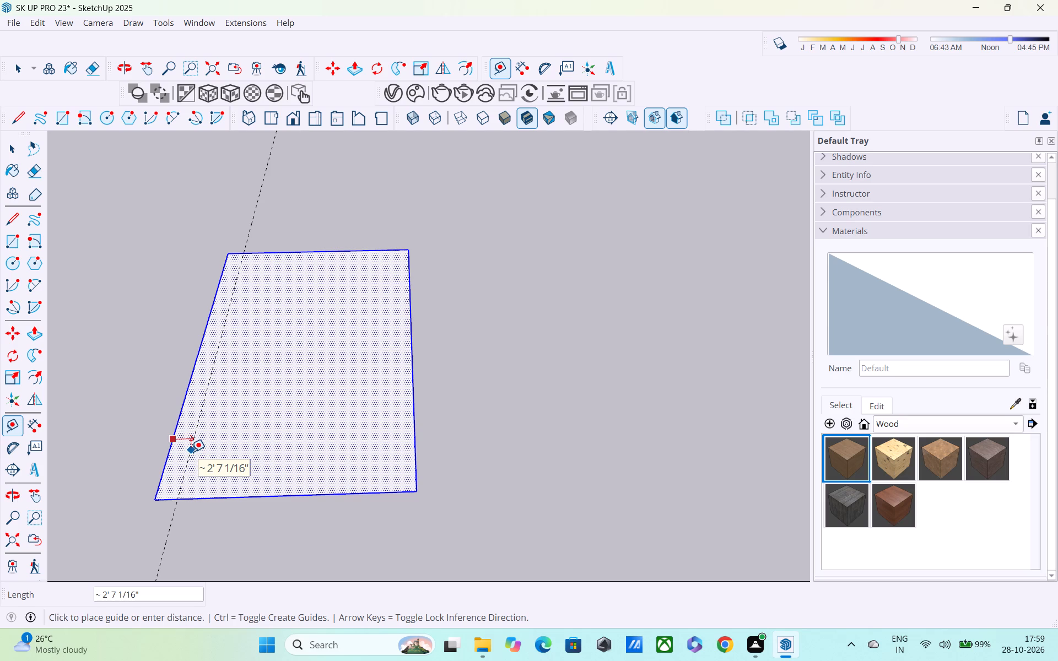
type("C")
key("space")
Push/Pull the rectangle's face upward by 10" to form a slab.
key("p")
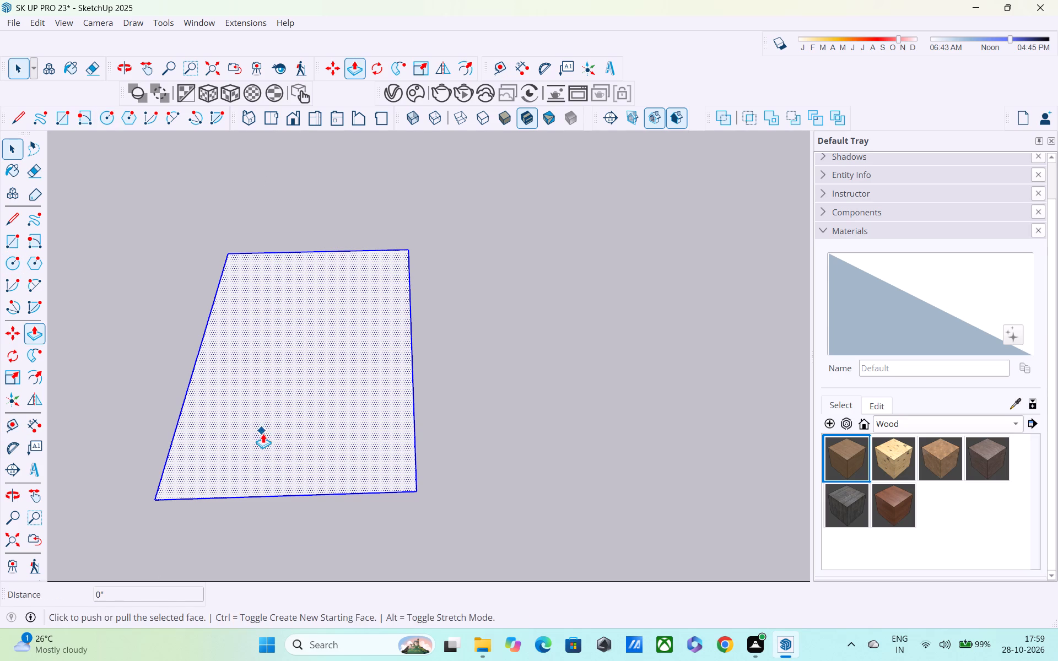
left_click(264, 430)
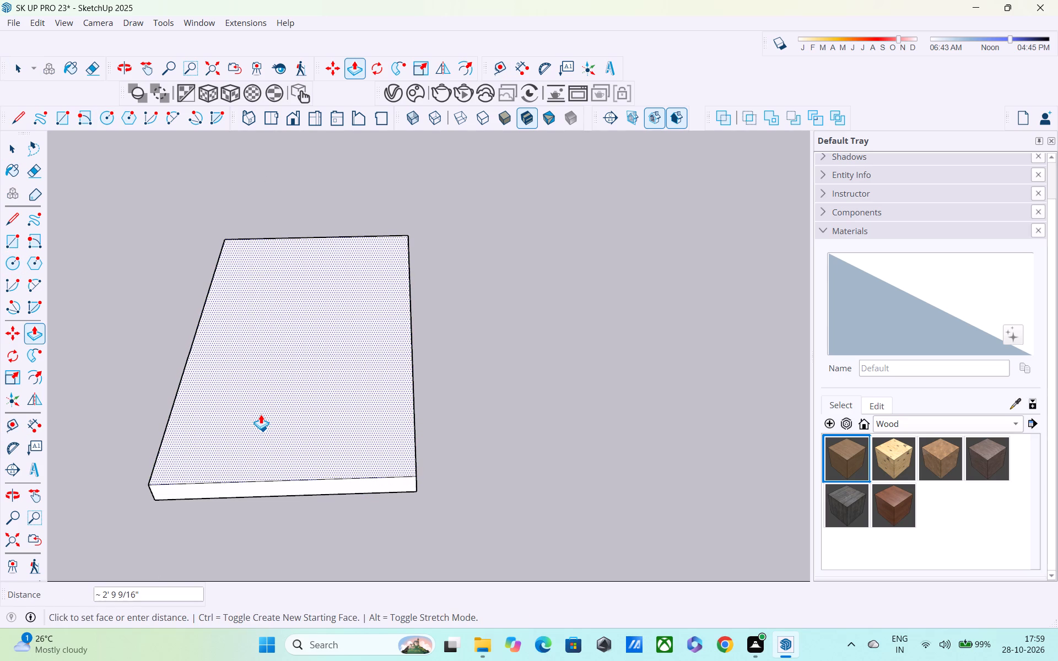
type("10\"")
key("Return")
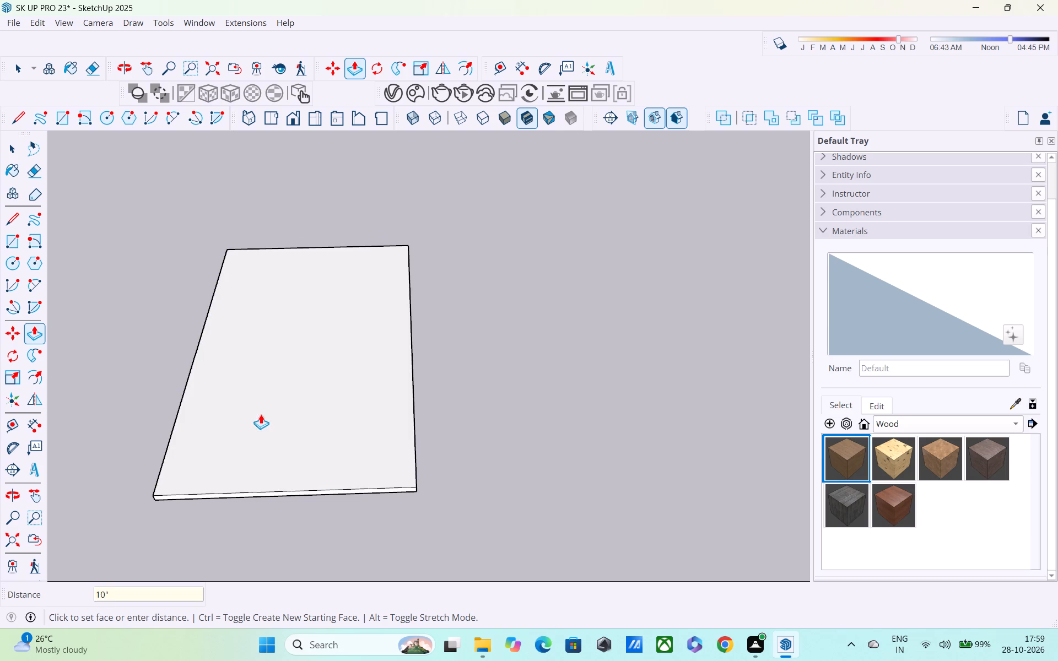
key("space")
Place a guide line on the slab's top face, offset 9" inward from one long edge.
scroll(263, 428, "up", 3)
middle_click_drag(269, 456, 252, 402)
scroll(261, 427, "up", 4)
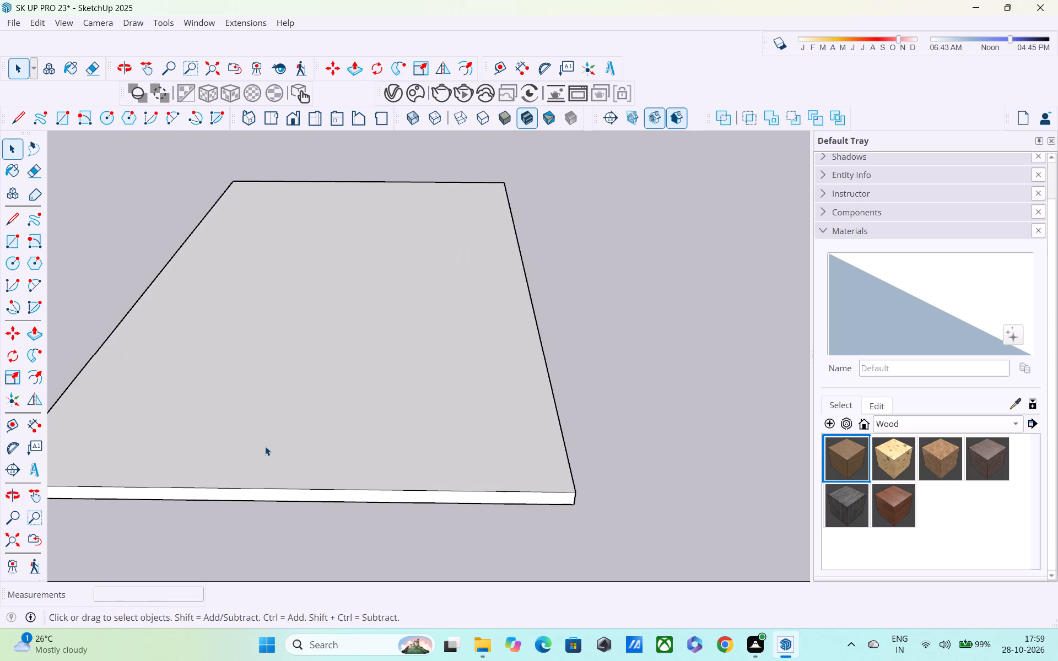
scroll(265, 446, "up", 1)
middle_click_drag(267, 448, 296, 477)
middle_click_drag(310, 487, 419, 473)
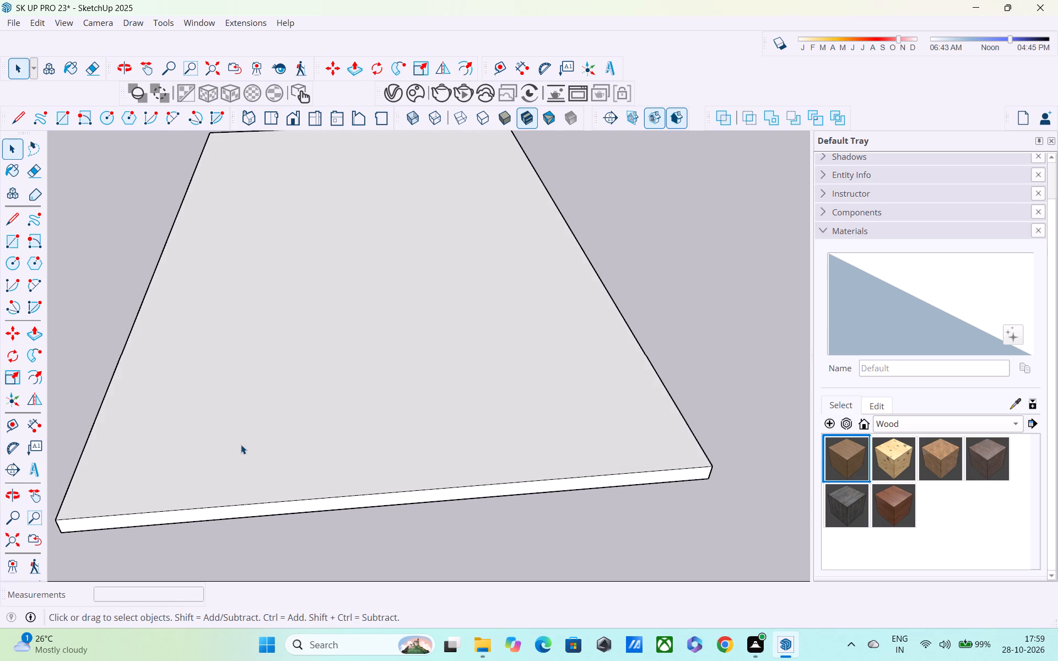
key("t")
left_click(101, 414)
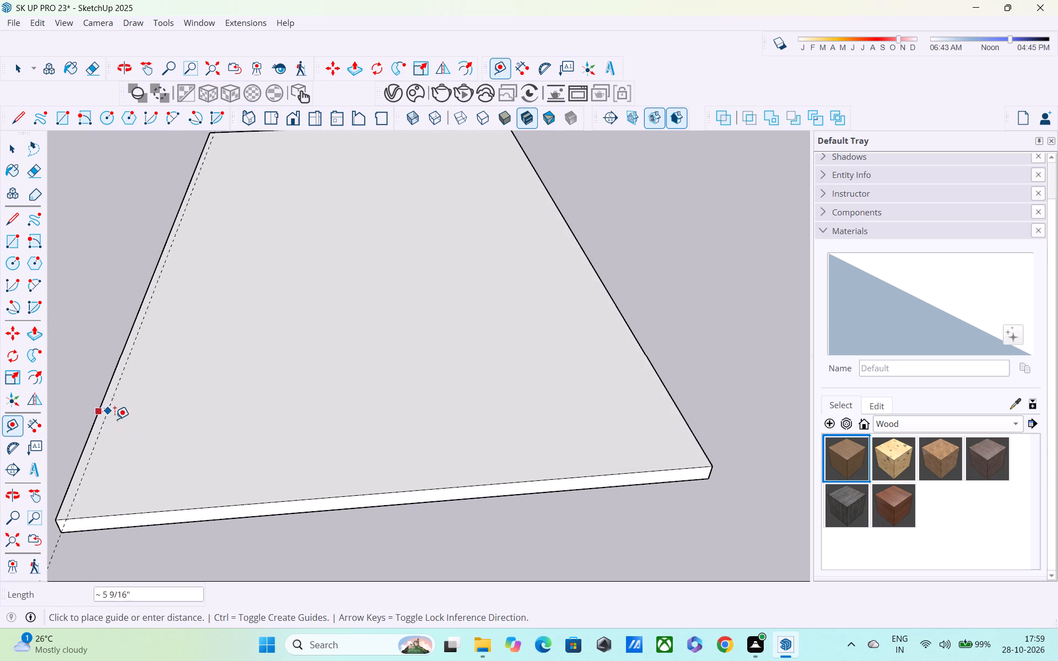
type("9\"")
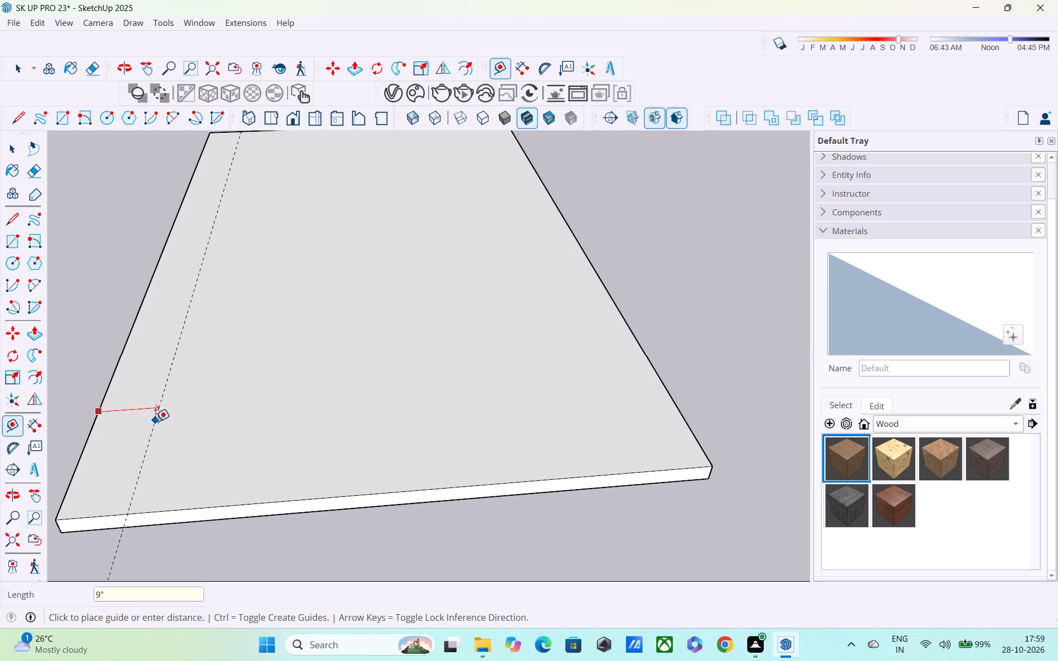
key("Return")
Place a guide line 9" inward from the opposite long edge of the slab's top face.
middle_click_drag(158, 421, 185, 452, "shift")
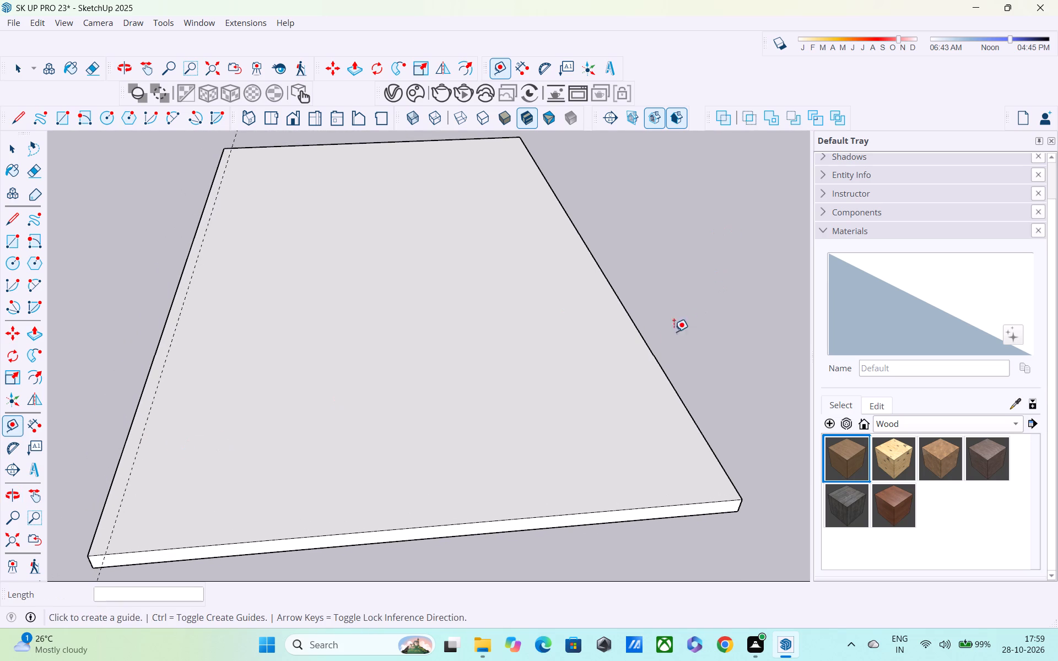
left_click(660, 358)
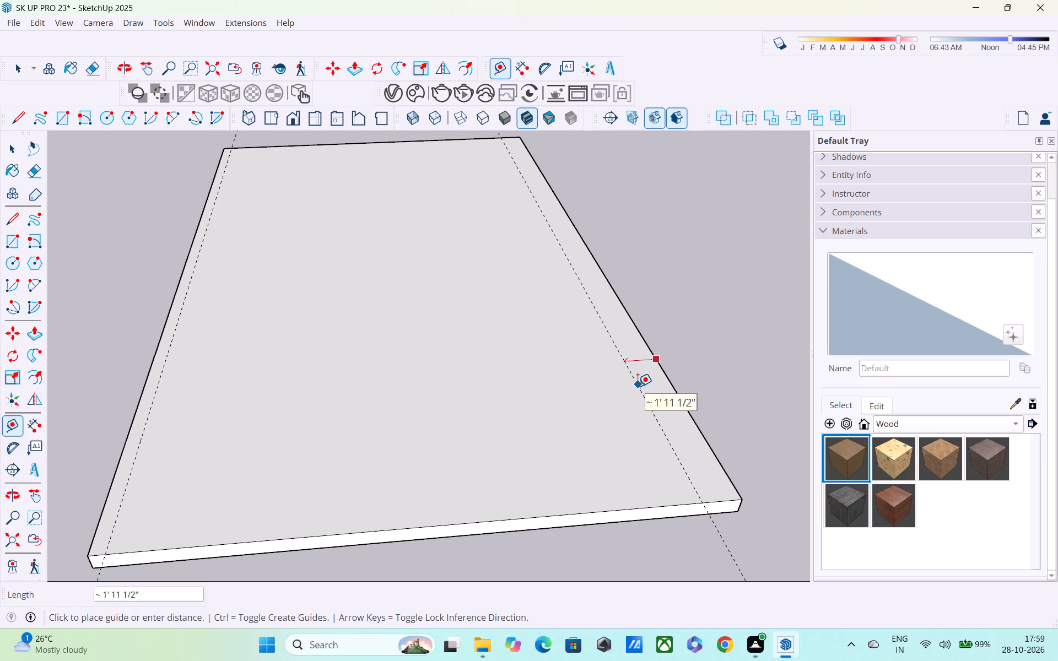
type("9\"")
key("Return")
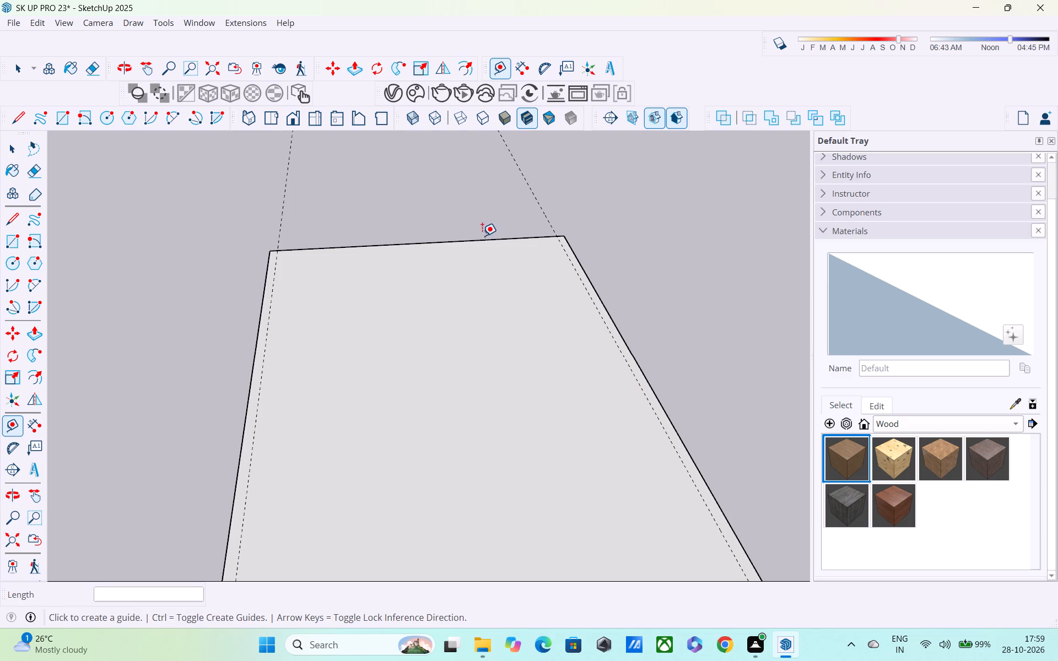
Place a guide line 9" inward from the far short edge of the slab's top face.
left_click(482, 240)
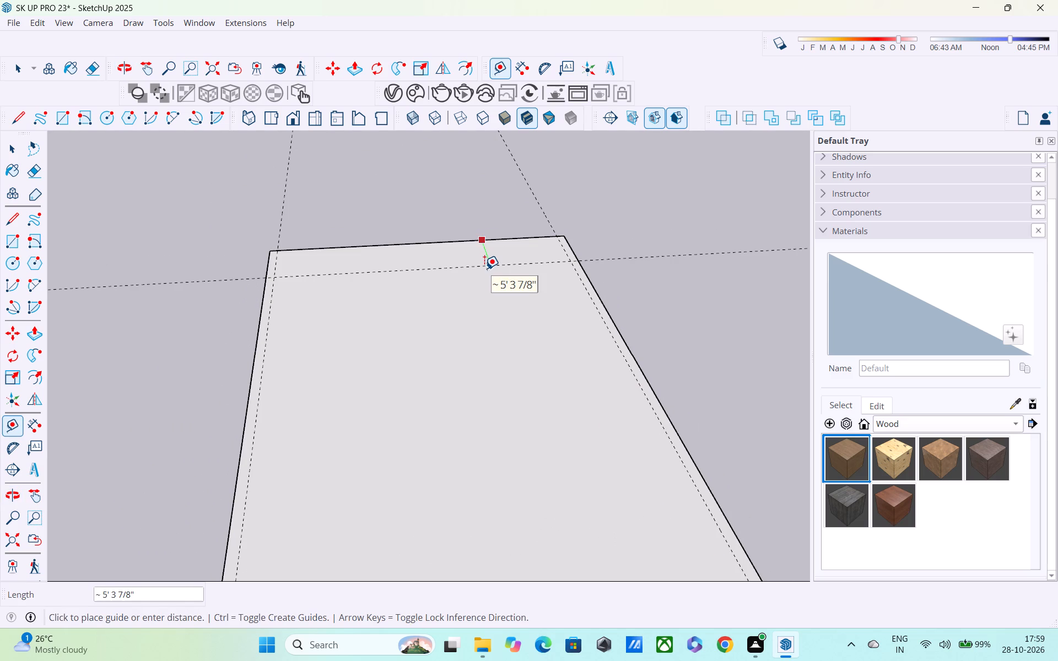
type("9\"")
key("Return")
Place a guide line across the slab's top face, offset 7' inward from the near short edge.
scroll(483, 267, "down", 2)
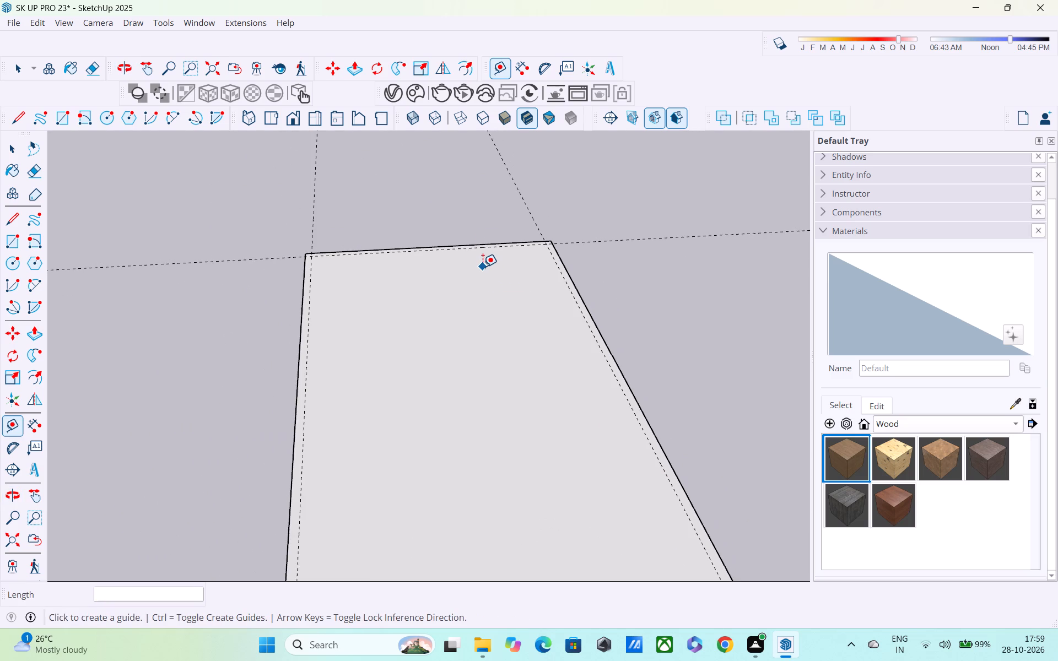
scroll(483, 266, "down", 2)
middle_click_drag(462, 394, 397, 310, "shift")
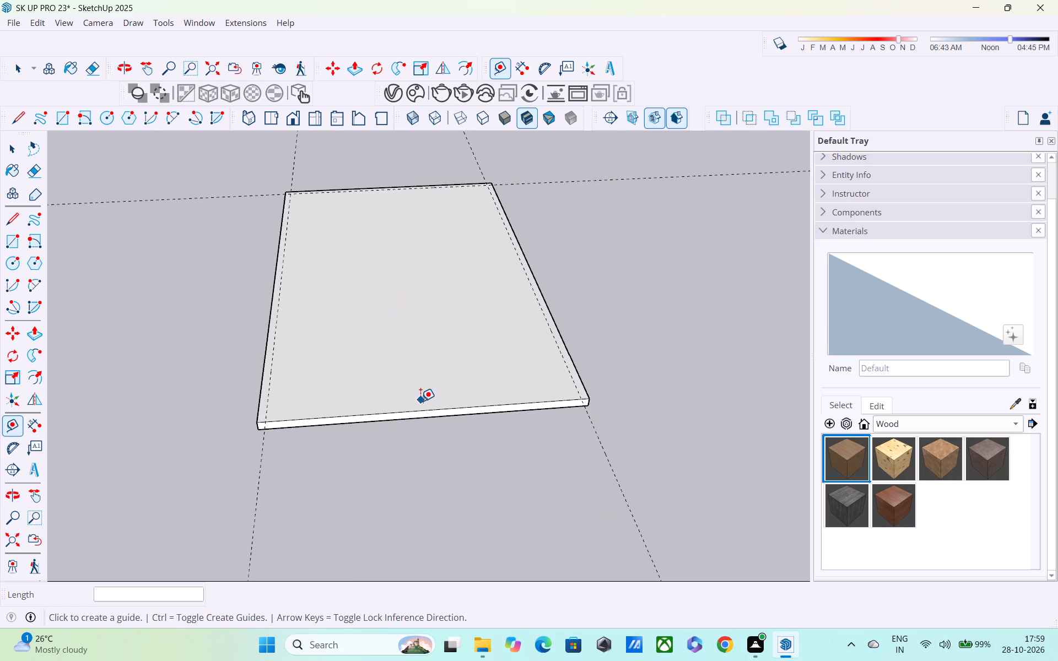
left_click(425, 411)
middle_click_drag(425, 394, 544, 410)
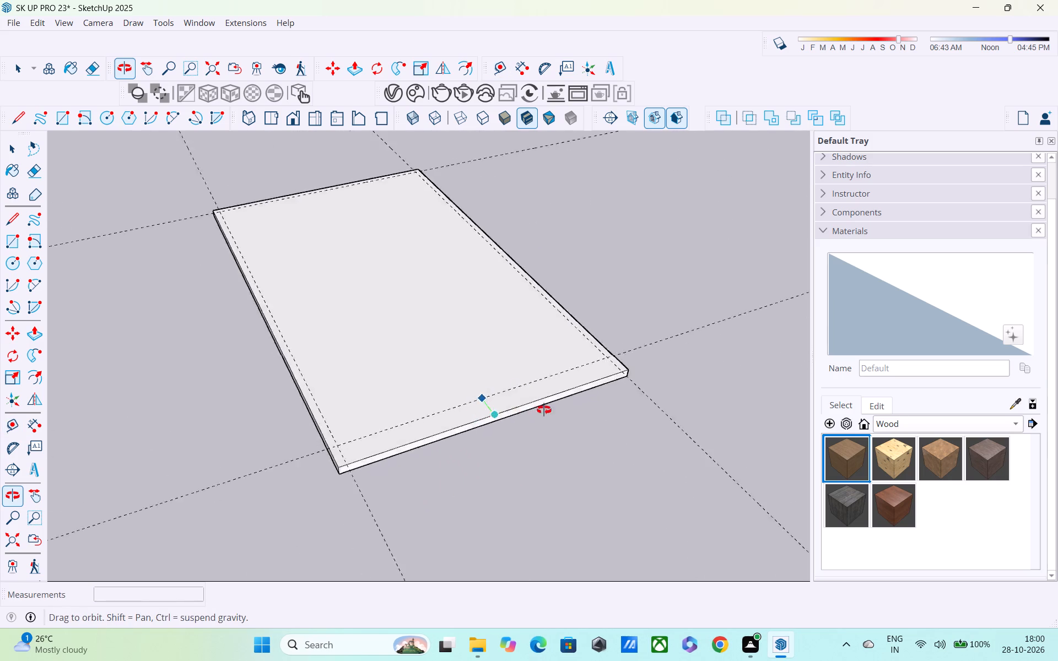
middle_click_drag(544, 410, 651, 388)
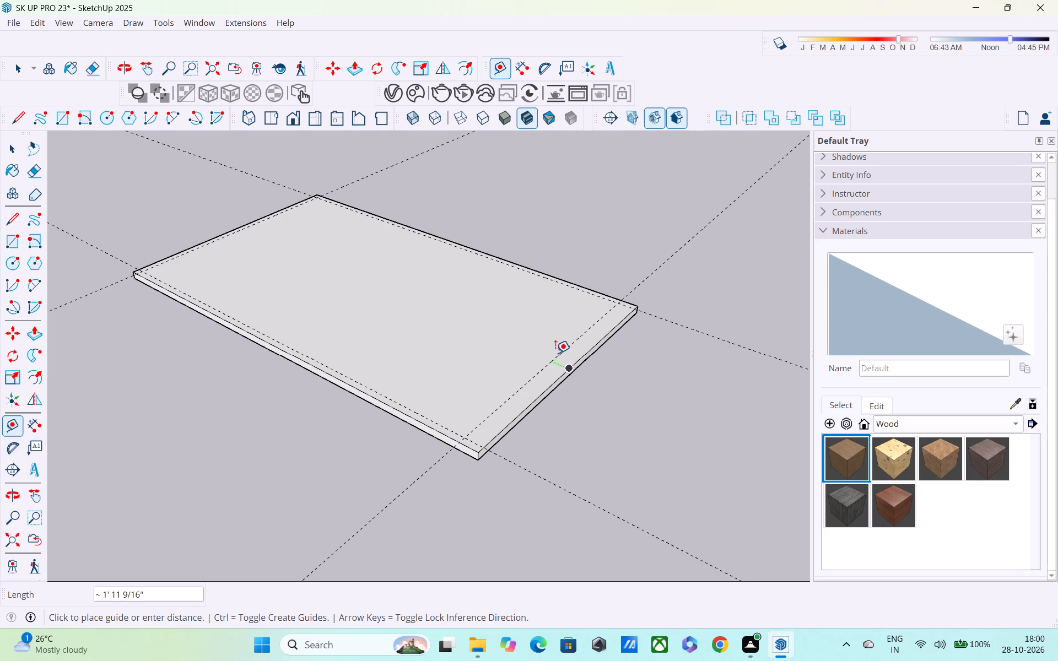
middle_click_drag(555, 353, 529, 325)
scroll(527, 325, "up", 2)
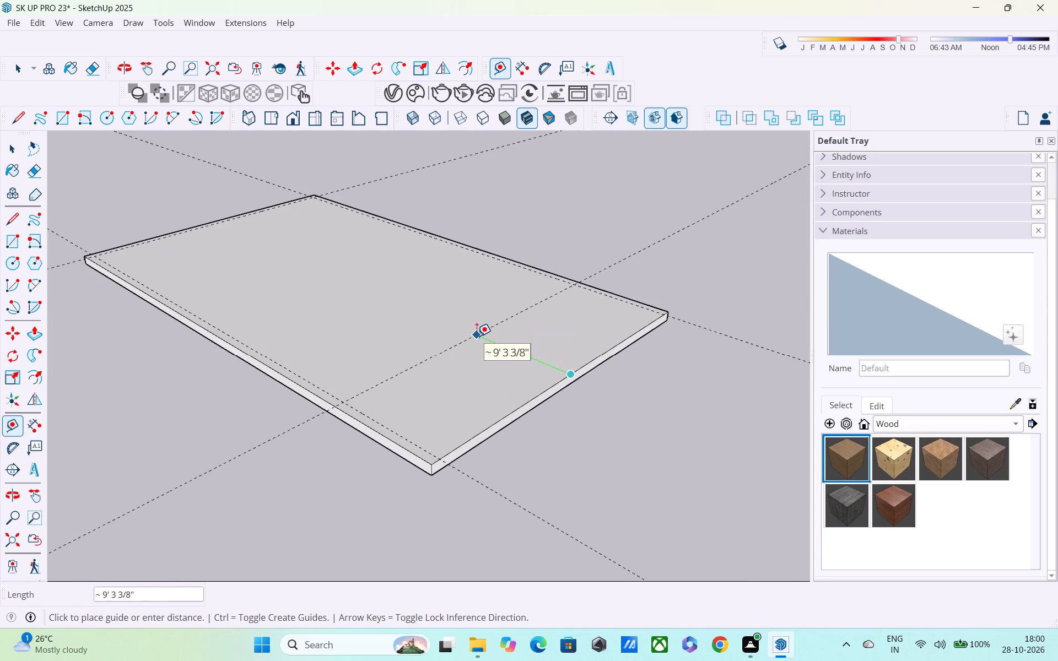
middle_click_drag(476, 337, 539, 395, "shift")
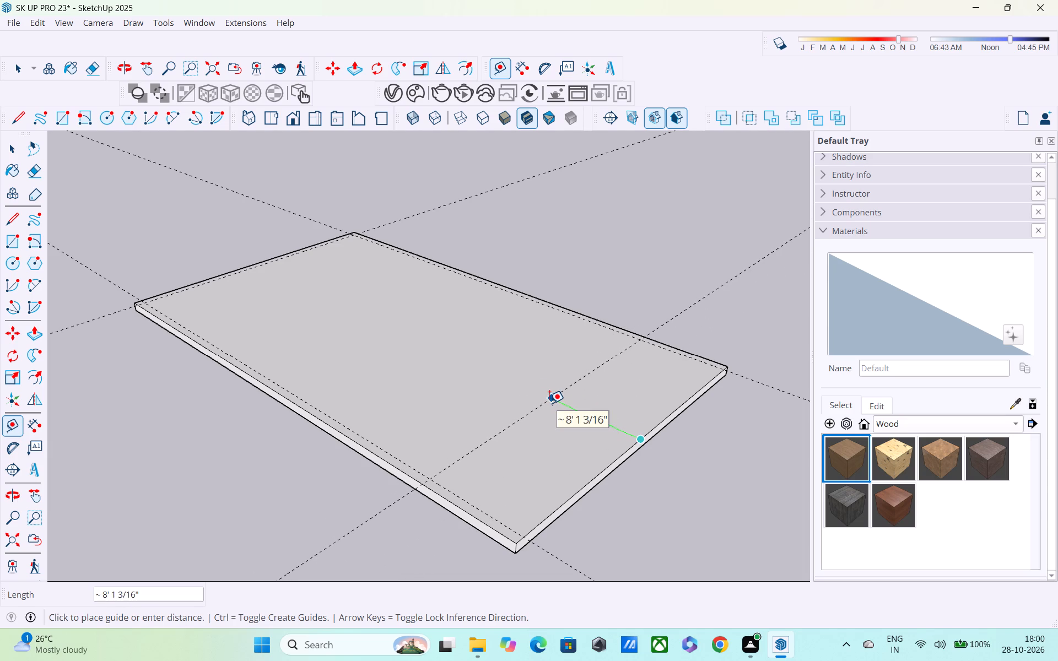
middle_click_drag(549, 403, 522, 467)
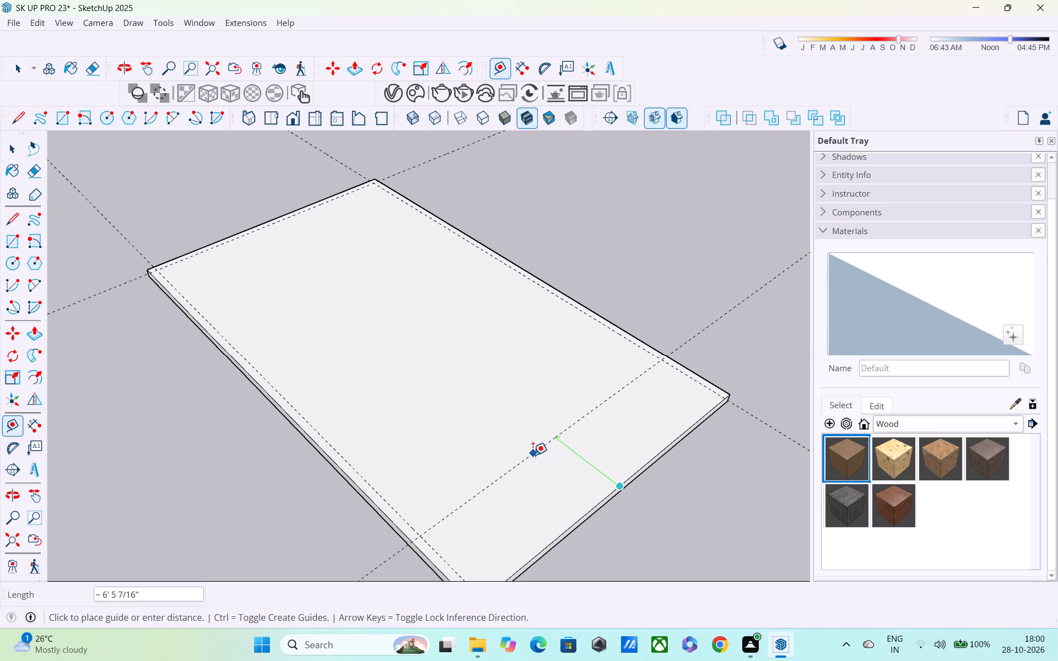
type("7'")
key("Return")
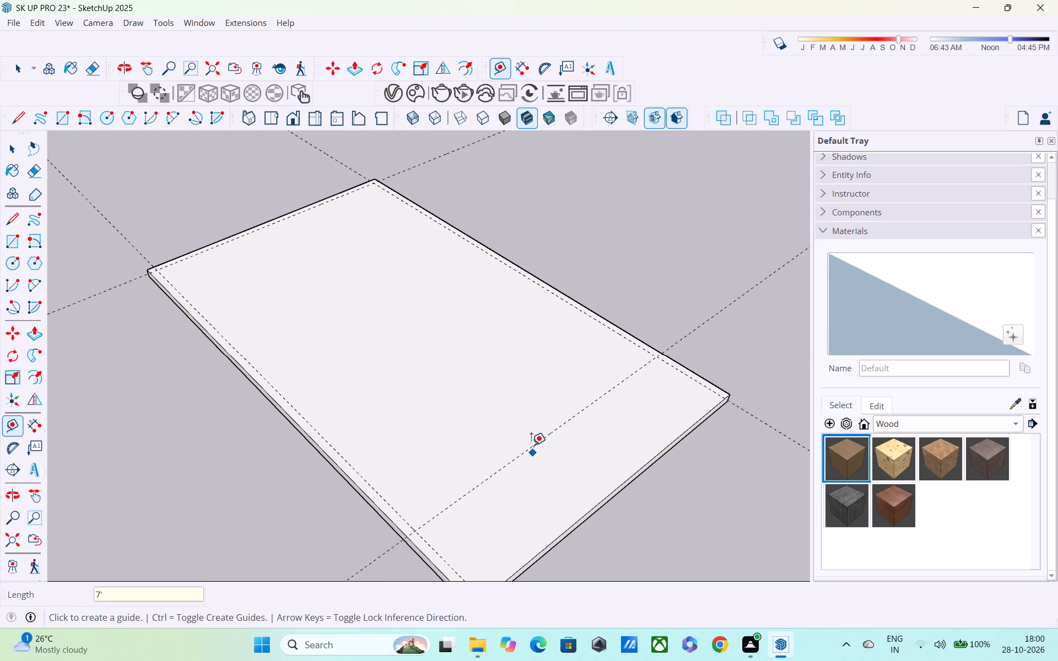
Place a parallel guide line 9" farther inward from the 7' cross guide.
left_click(532, 447)
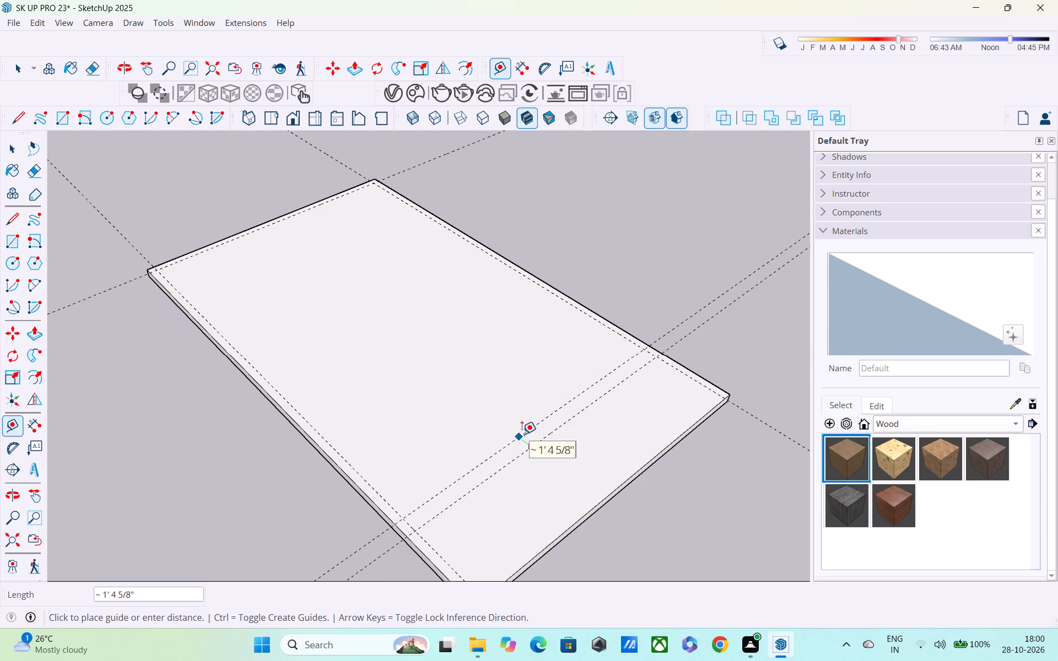
type("9\"")
key("Return")
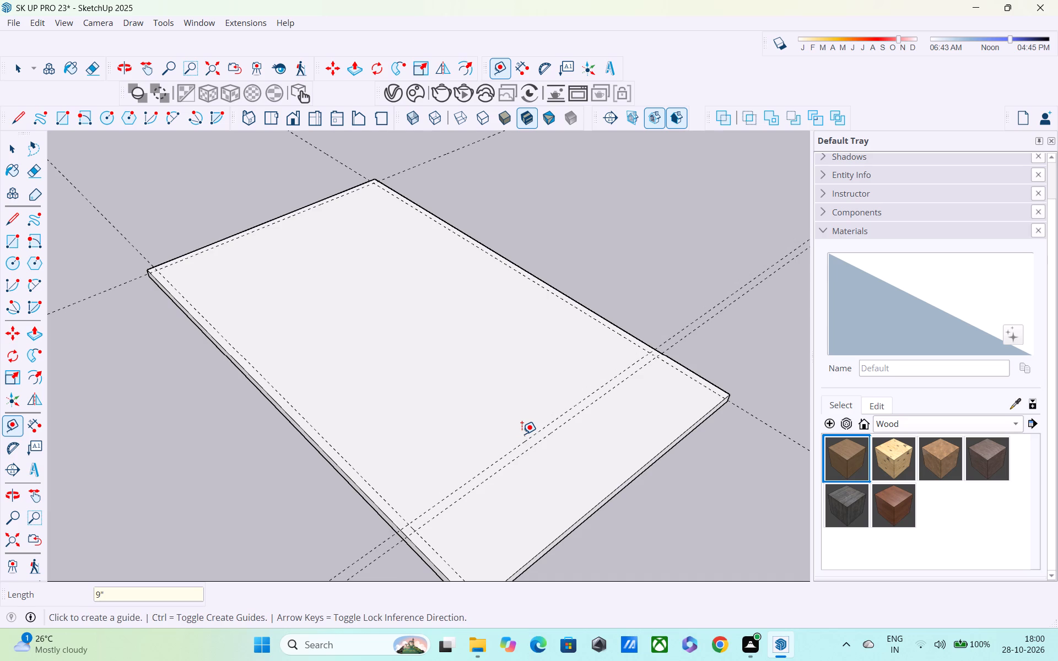
Place a lengthwise guide line on the slab's top face, 13' inward from the 9" guide along one long edge.
scroll(331, 481, "down", 1)
middle_click_drag(432, 373, 314, 387)
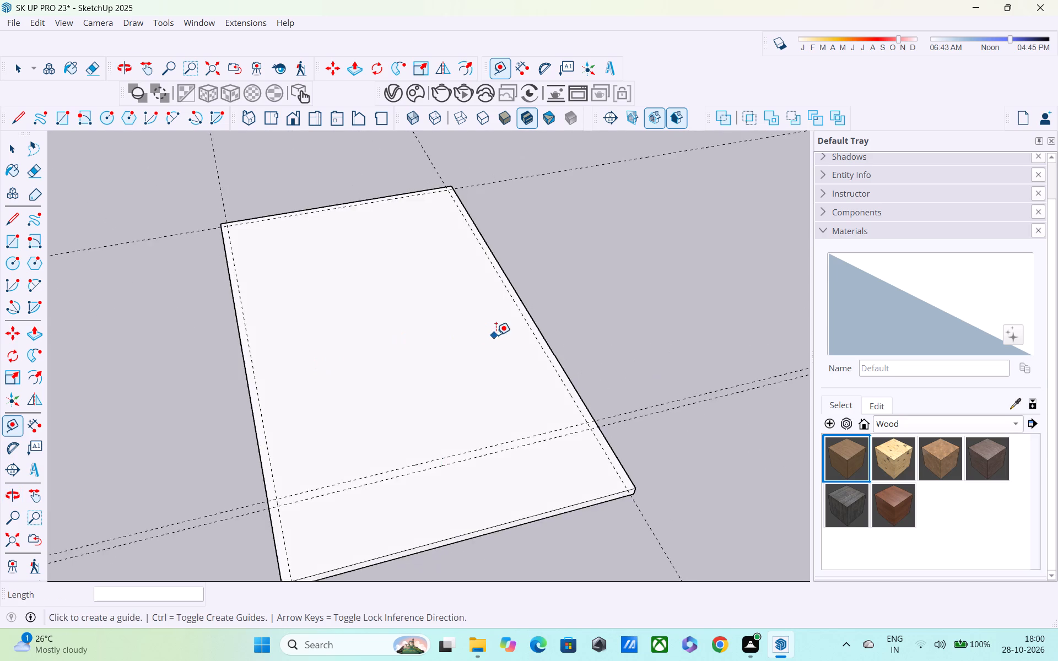
scroll(496, 335, "up", 4)
left_click(541, 316)
middle_click_drag(517, 359, 521, 334, "shift")
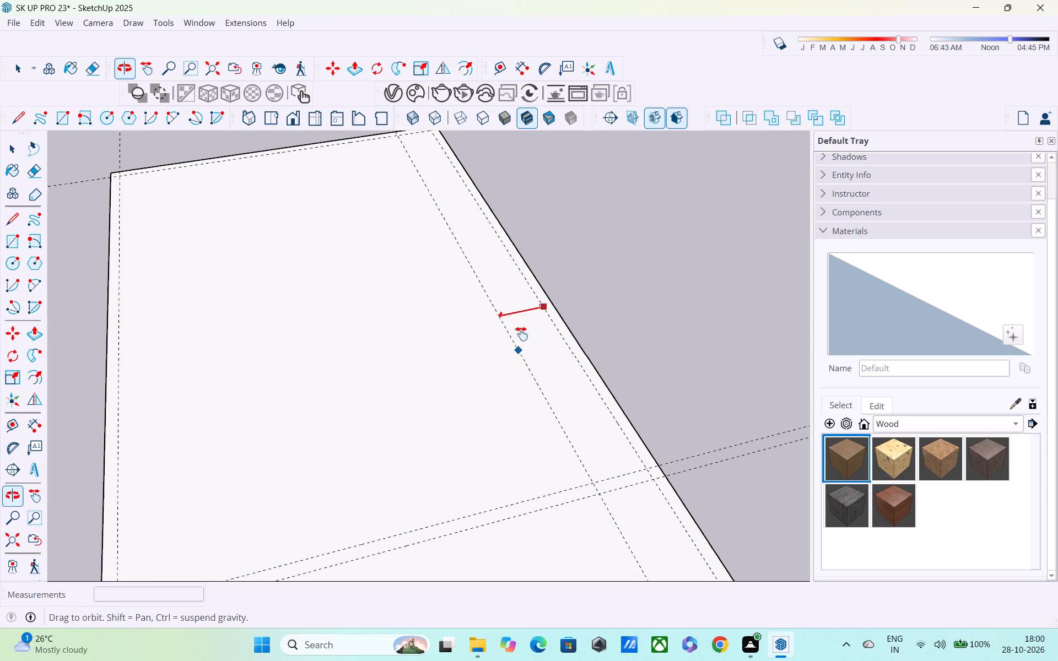
middle_click_drag(521, 334, 537, 256, "shift")
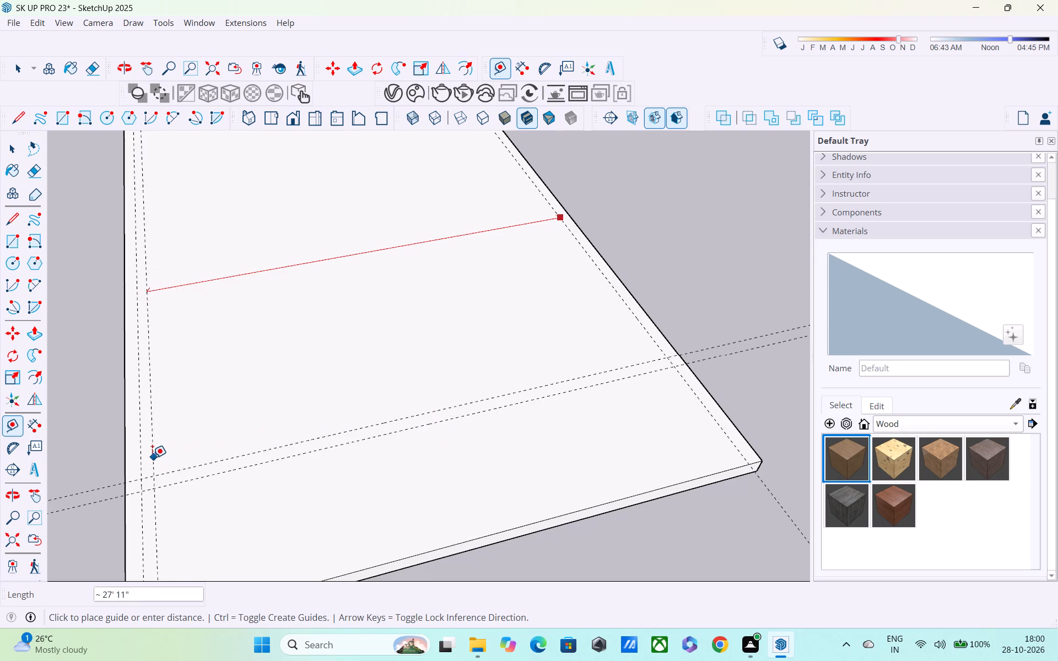
middle_click_drag(461, 331, 444, 250)
middle_click_drag(518, 340, 471, 280)
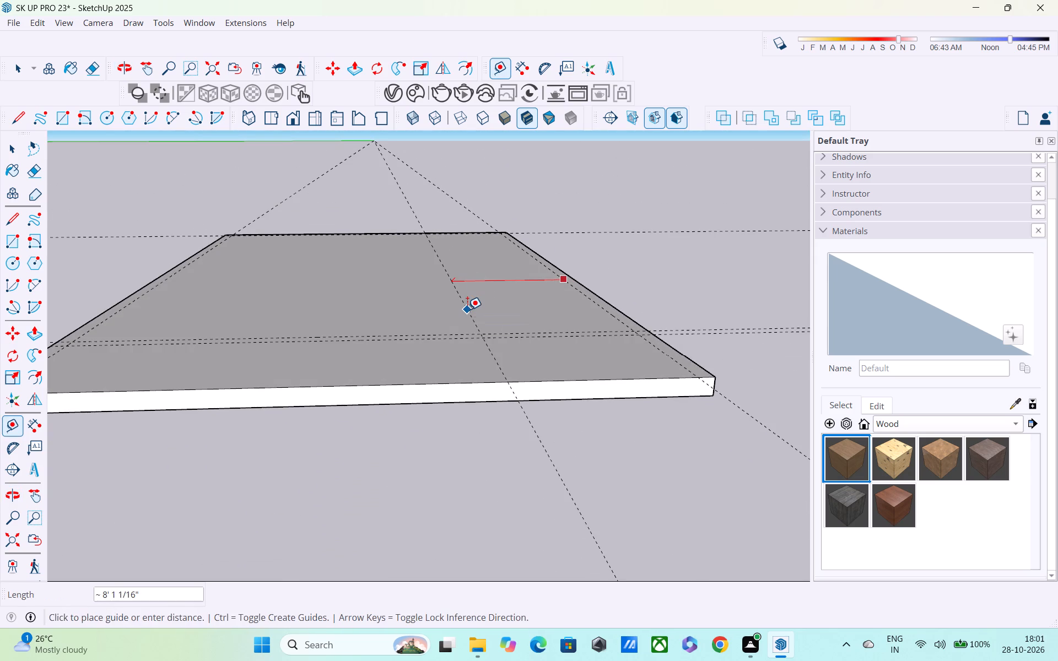
middle_click_drag(572, 328, 496, 351)
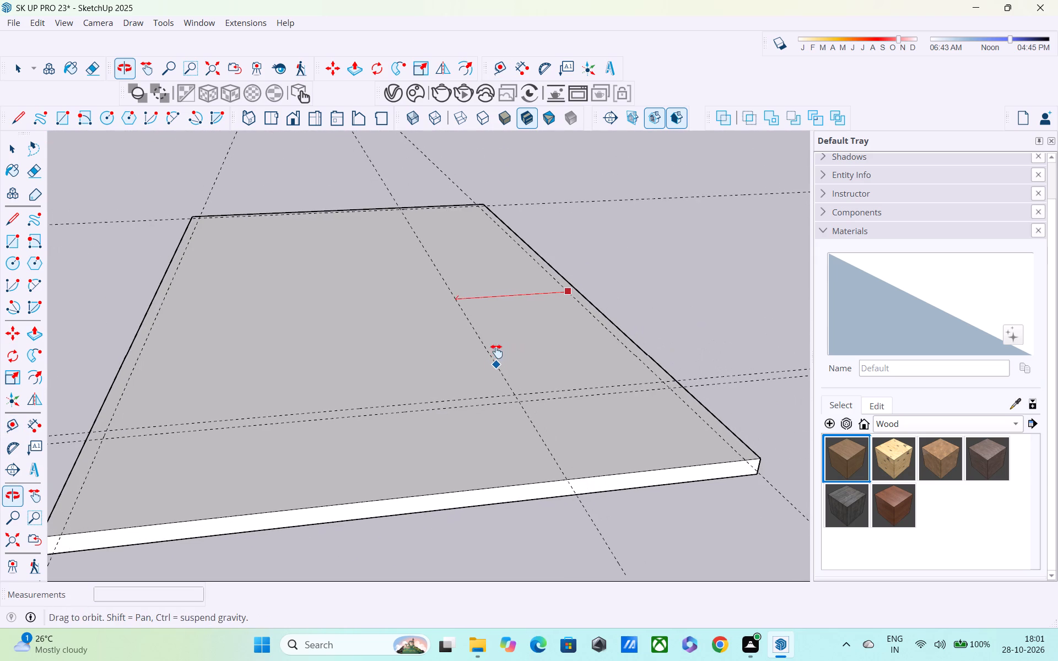
middle_click_drag(496, 351, 525, 259)
middle_click_drag(522, 284, 463, 336)
middle_click_drag(454, 321, 465, 261)
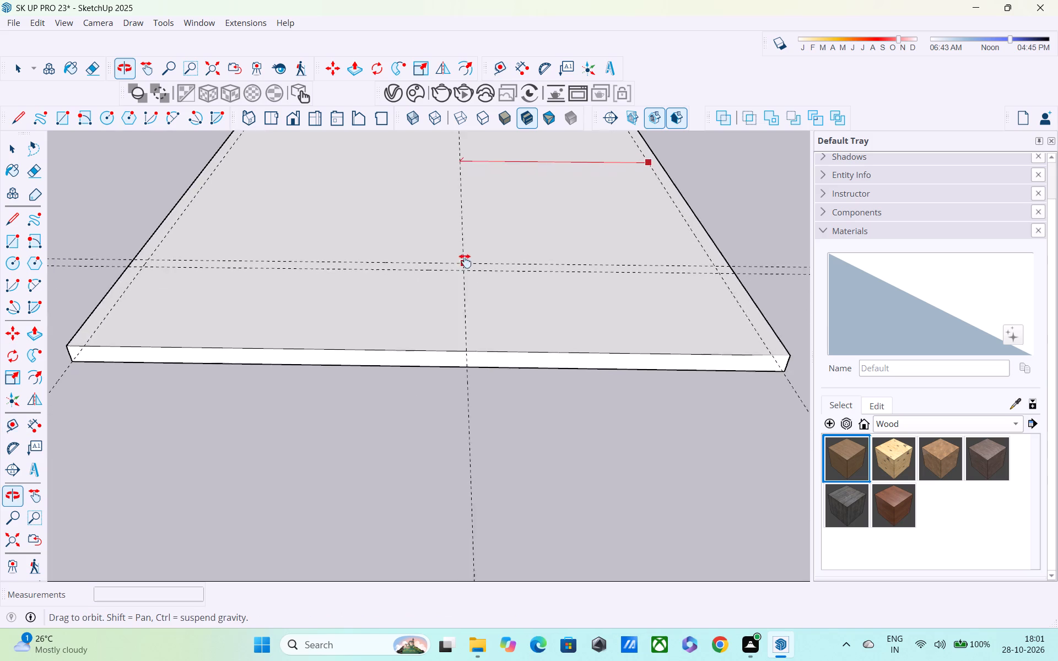
middle_click_drag(465, 261, 517, 339)
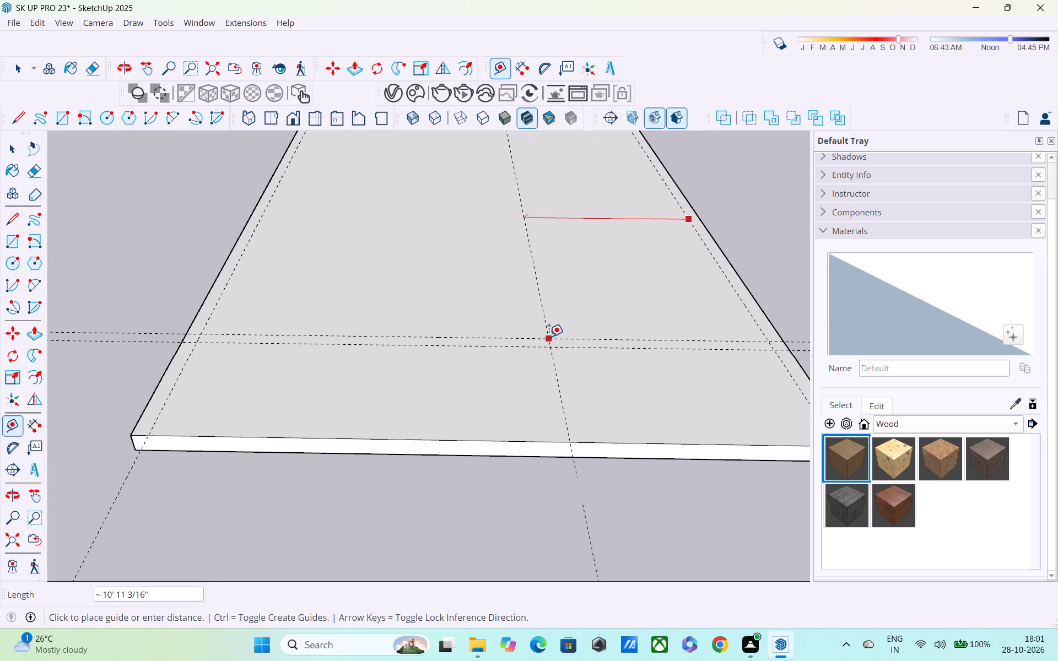
middle_click_drag(549, 337, 545, 264)
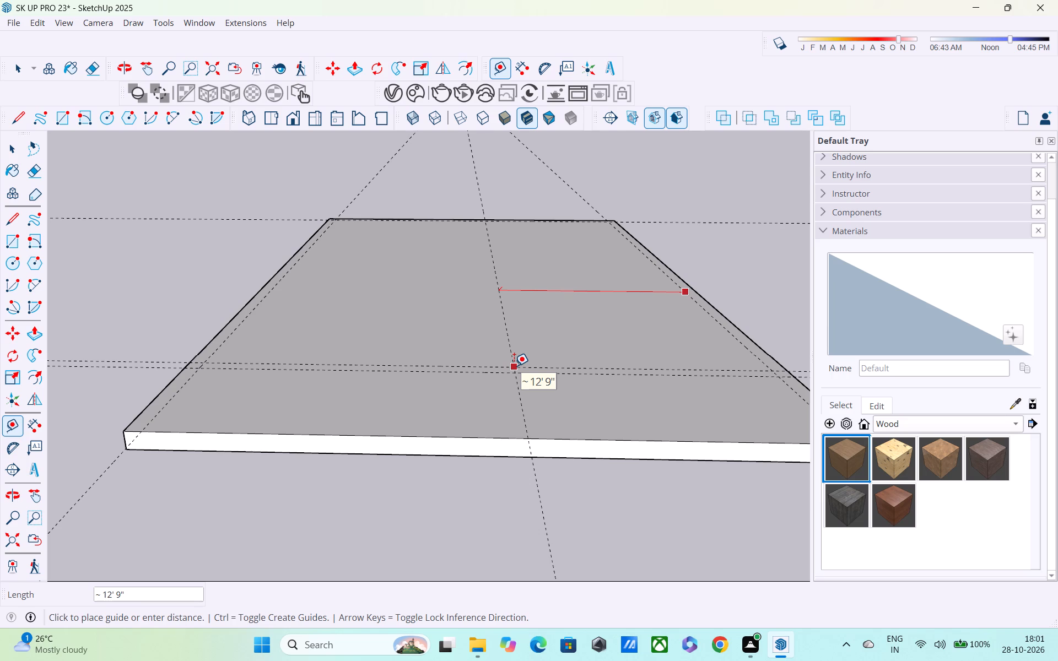
type("13'")
key("Return")
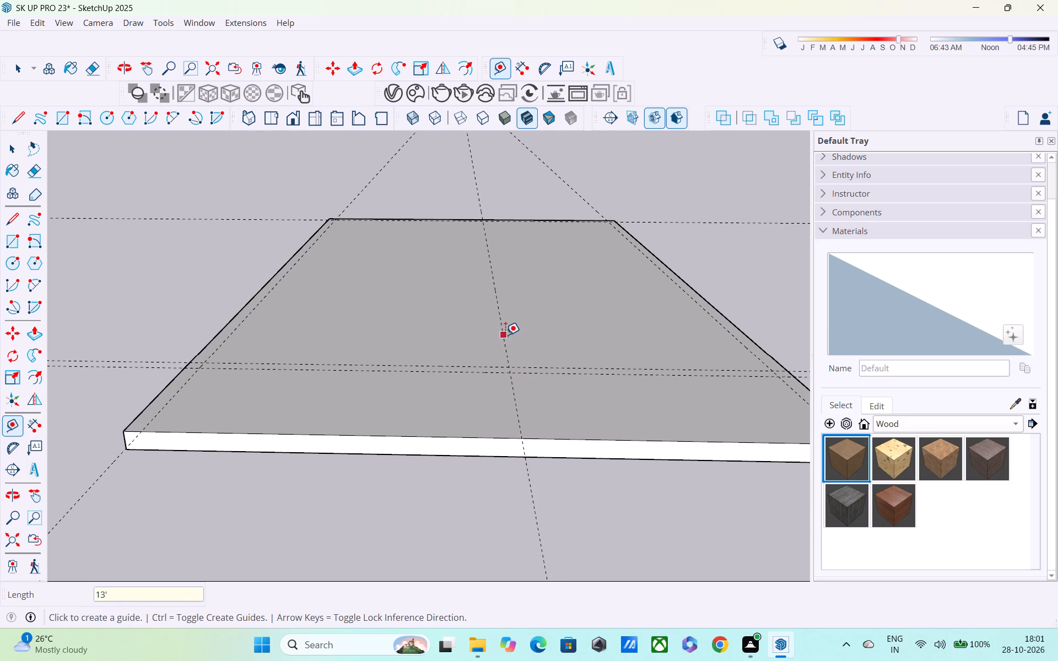
Place a second lengthwise guide line parallel to the 13' guide, spaced 9" from it.
left_click(504, 333)
type("9\"")
key("Return")
Place another cross guide 7' beyond the inner guide of the existing cross pair, toward the slab's far end.
middle_click_drag(387, 411, 430, 497)
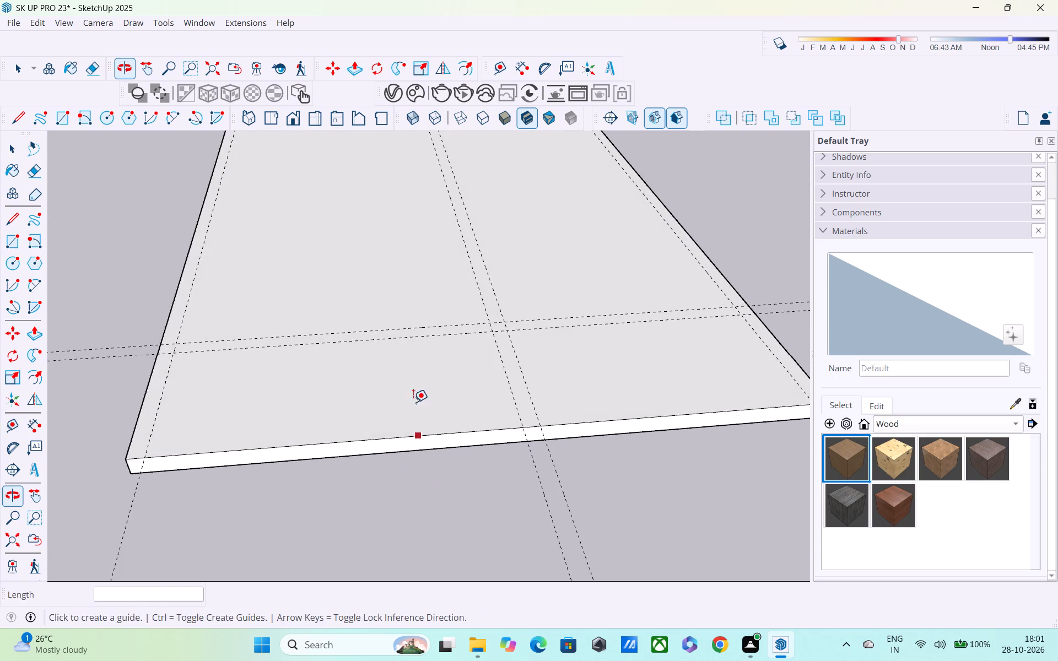
scroll(407, 348, "down", 4)
middle_click_drag(410, 348, 490, 429, "shift")
scroll(487, 374, "down", 1)
middle_click_drag(487, 373, 553, 463, "shift")
scroll(516, 402, "down", 1, "shift")
scroll(553, 463, "up", 1, "shift")
scroll(542, 426, "down", 4)
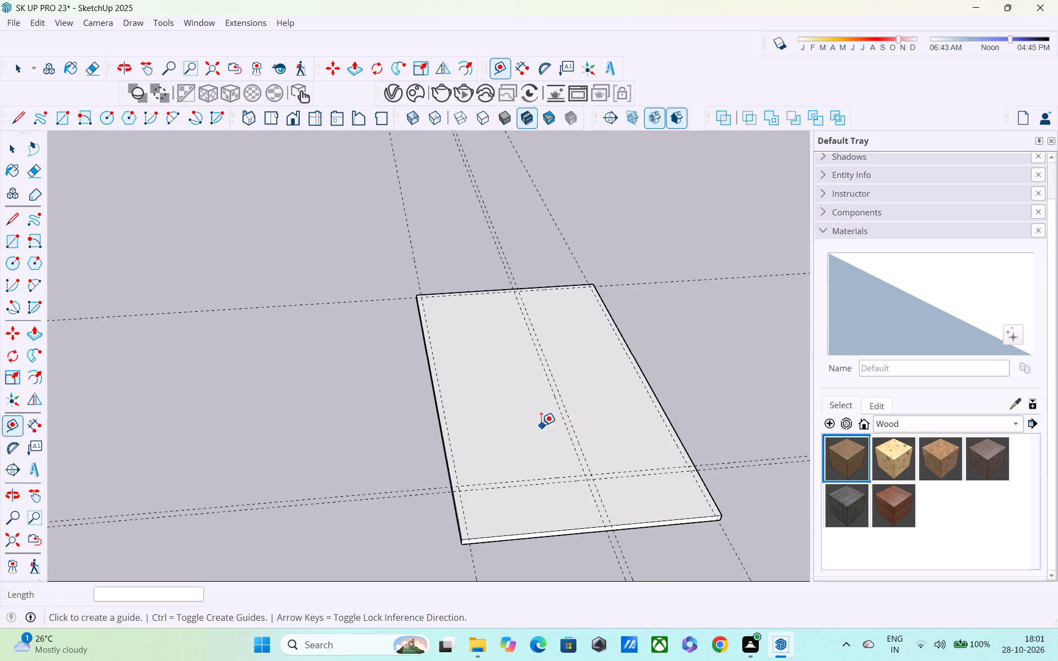
middle_click_drag(545, 418, 685, 420)
scroll(675, 383, "up", 3)
middle_click_drag(653, 400, 795, 524, "shift")
scroll(755, 499, "up", 3)
middle_click_drag(747, 531, 650, 438, "shift")
left_click(620, 490)
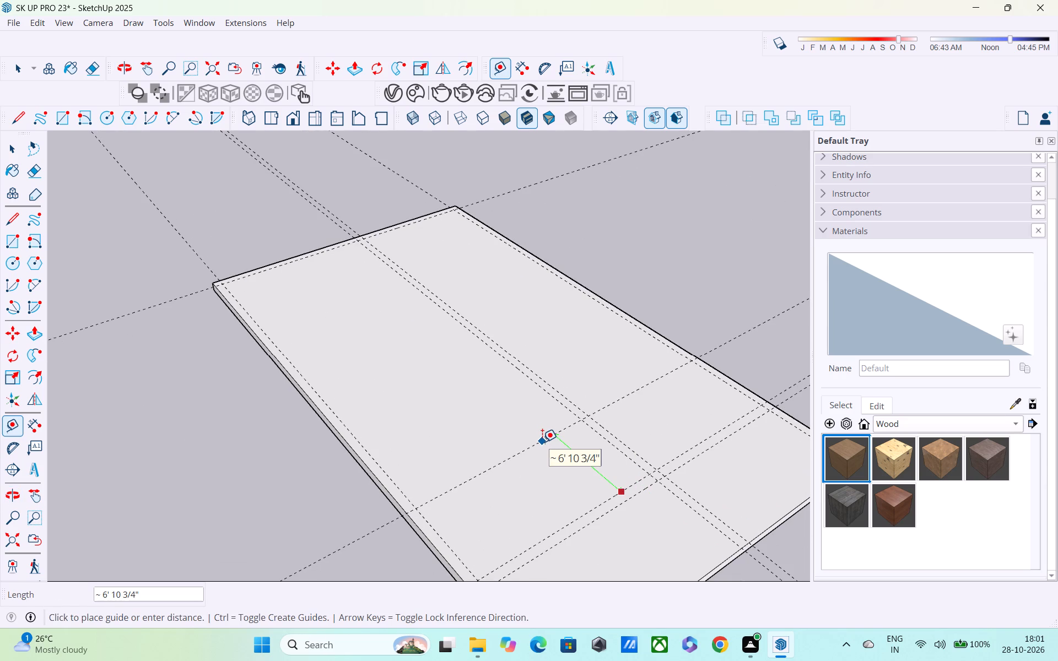
type("7'")
key("Return")
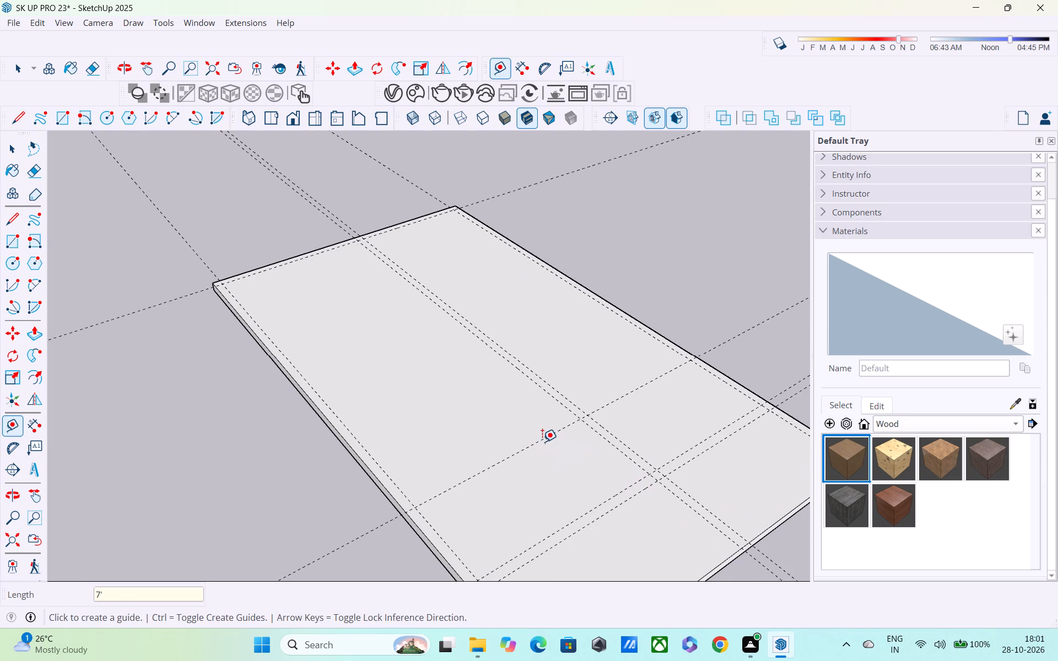
Place a parallel guide line 9" beyond the second 7' cross guide, toward the slab's far end.
left_click(538, 440)
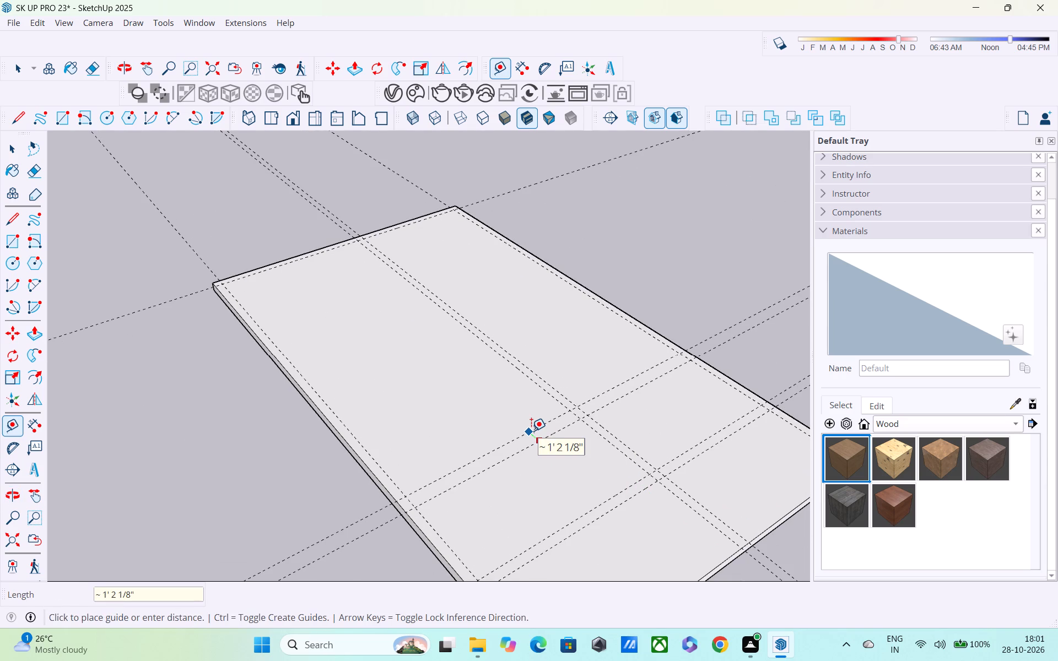
type("9\"")
key("Return")
key("space")
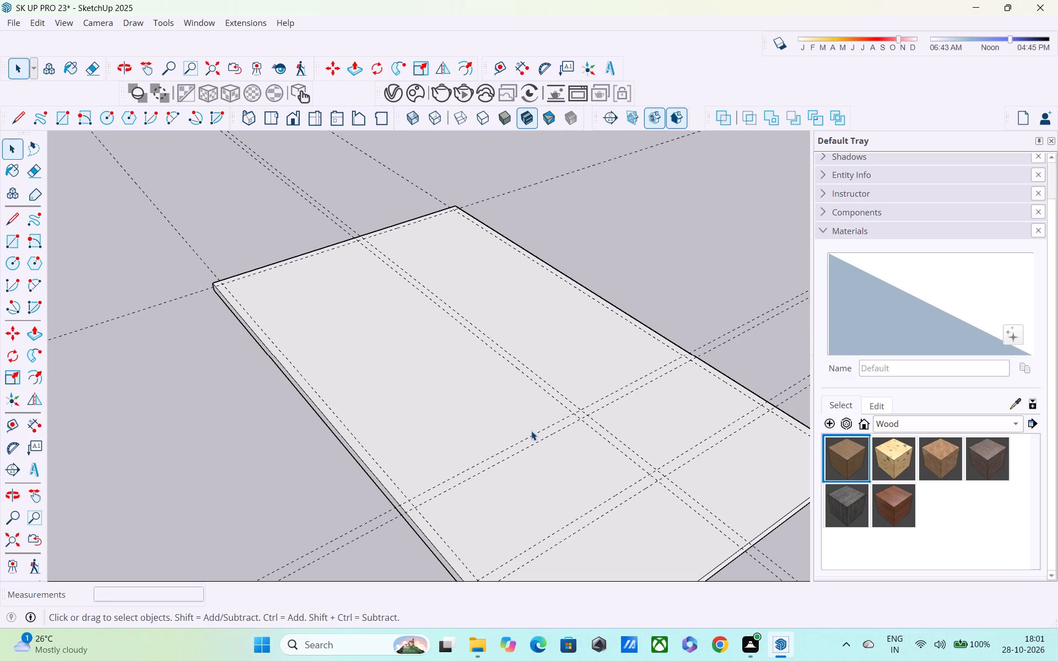
Draw a 35' 3" by 30' rectangle from the slab's far corner to where the second 7' cross guide meets the opposite long edge.
key("r")
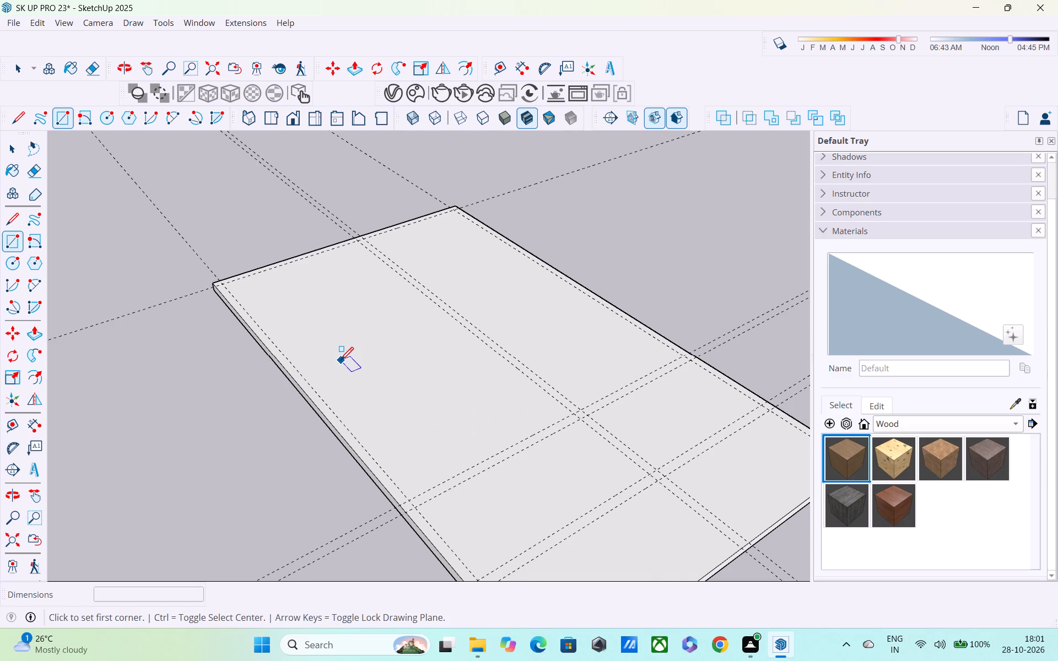
middle_click_drag(341, 361, 401, 408, "shift")
scroll(272, 328, "up", 3)
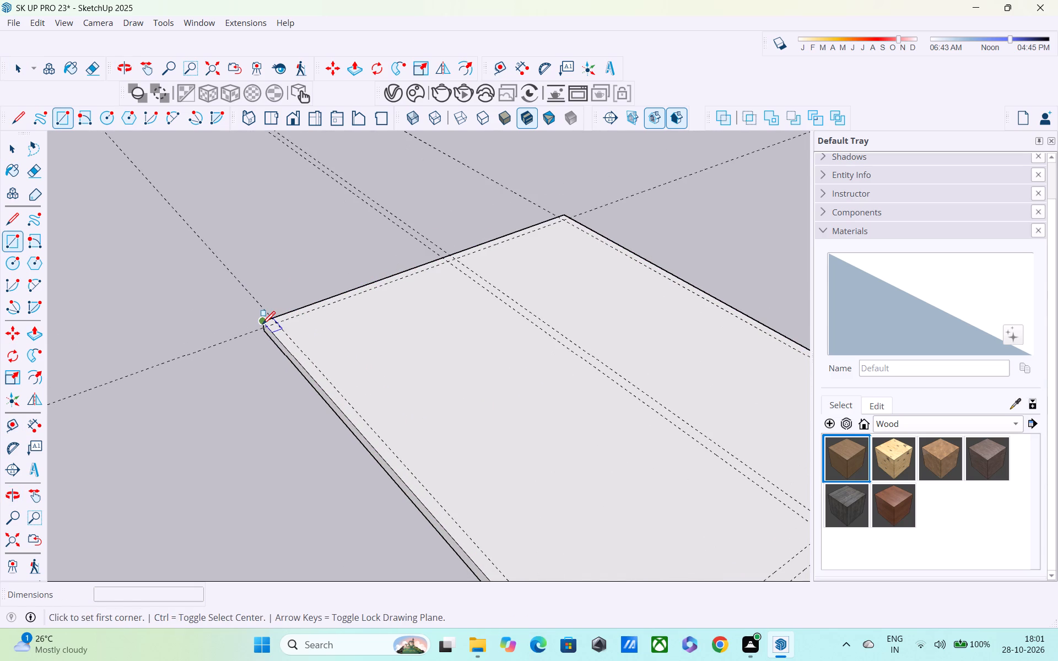
scroll(262, 325, "up", 3)
left_click(266, 325)
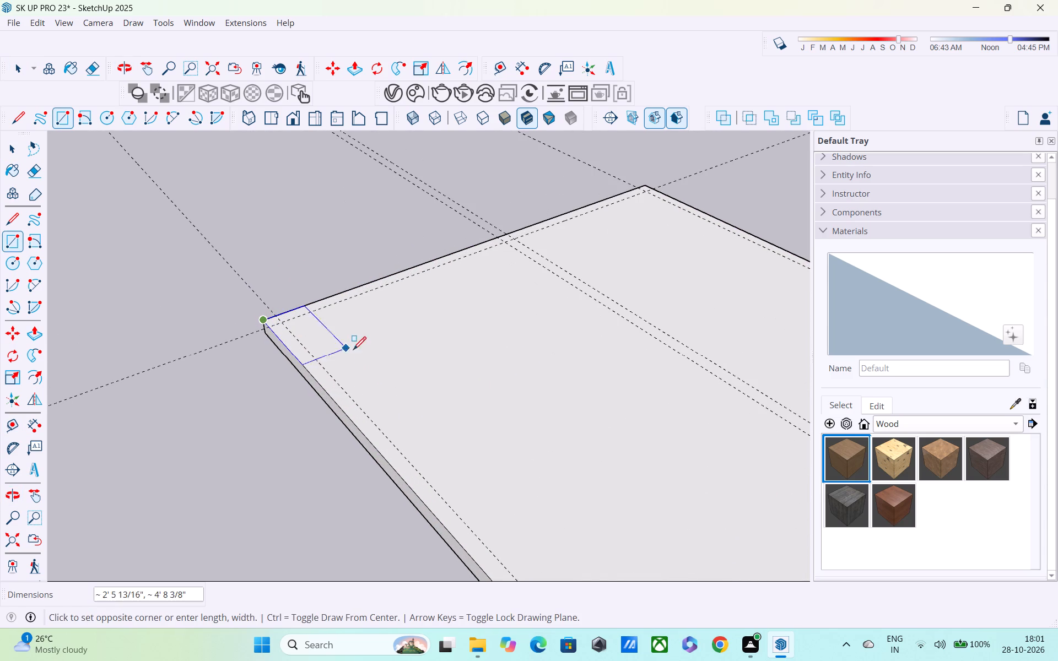
scroll(361, 353, "down", 4)
middle_click_drag(479, 398, 245, 390, "shift")
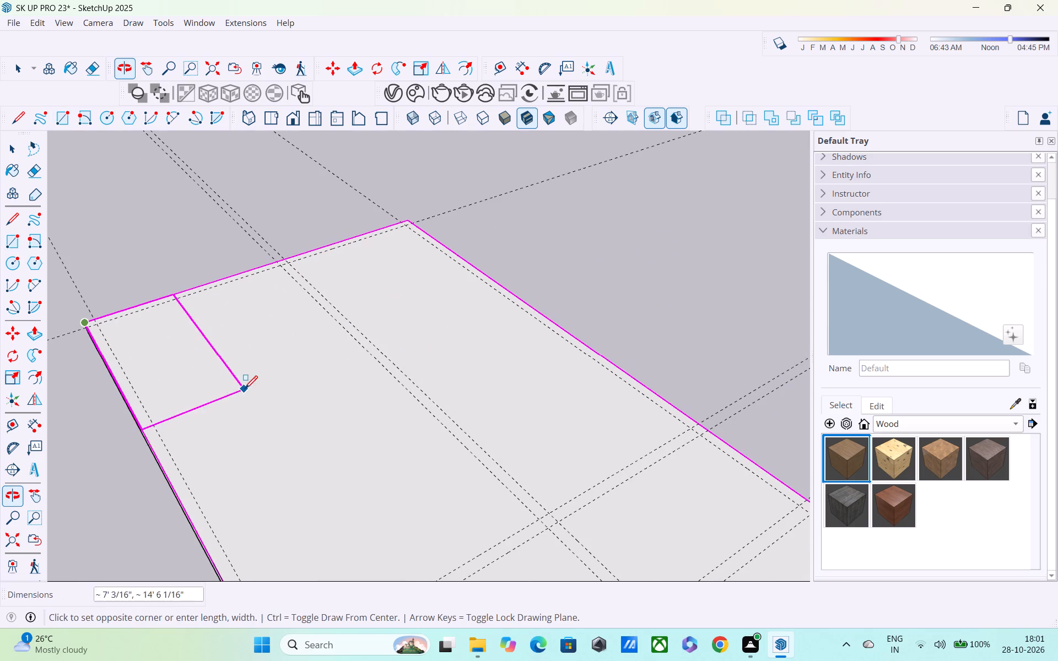
left_click(708, 430)
Draw an inner rectangle 9" inside the first one, between the diagonally opposite intersections of its inset guides.
middle_click_drag(638, 430, 802, 453, "shift")
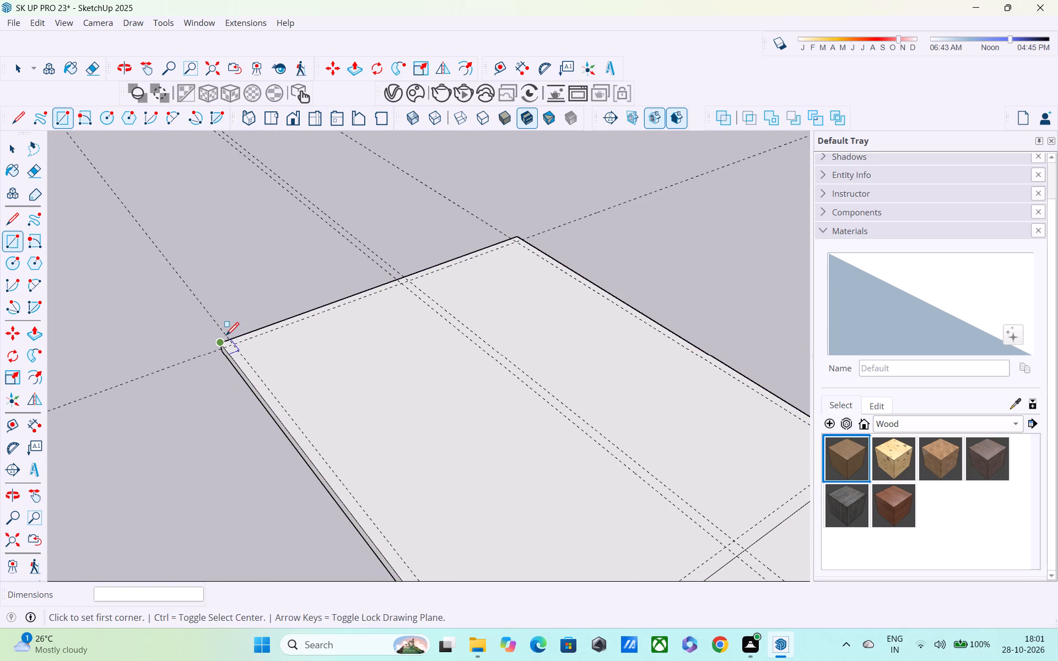
left_click(236, 345)
middle_click_drag(480, 395, 295, 347, "shift")
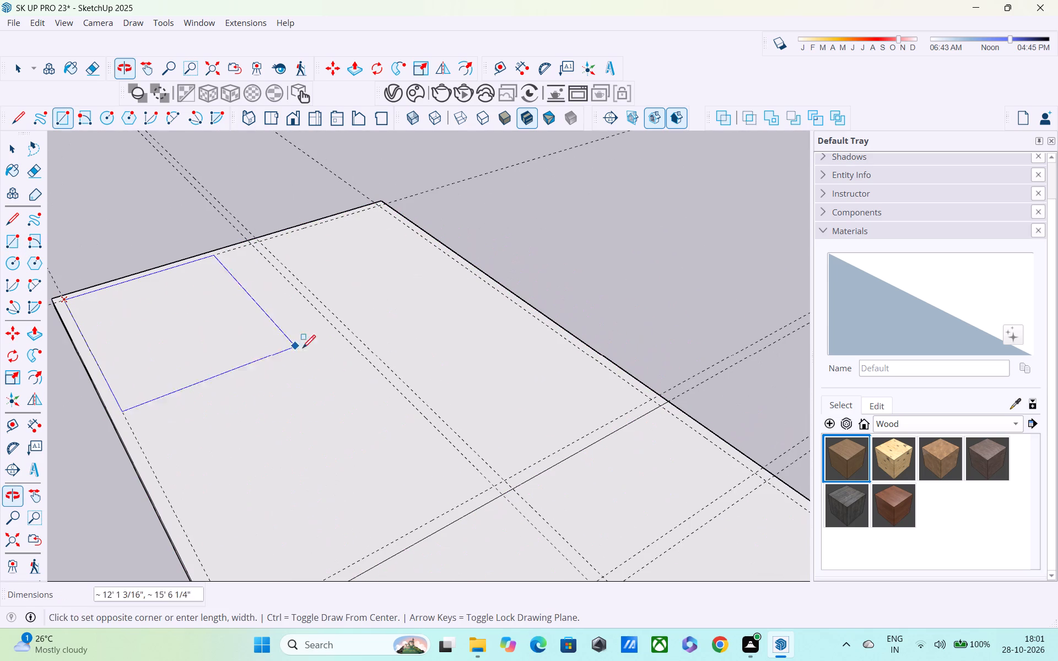
left_click(649, 402)
Push/Pull the 9" border face between the two rectangles upward by 10' to form the outer walls.
middle_click_drag(548, 408, 667, 382, "shift")
scroll(660, 381, "down", 2)
middle_click_drag(640, 382, 543, 346)
scroll(543, 346, "down", 4)
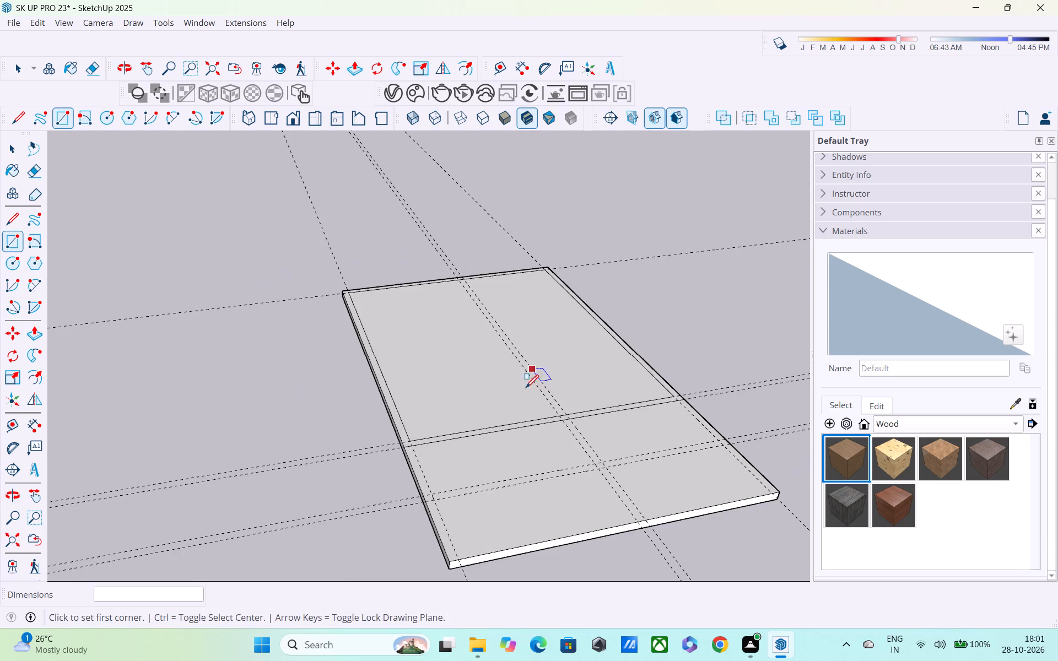
middle_click_drag(495, 418, 387, 470)
key("space")
key("p")
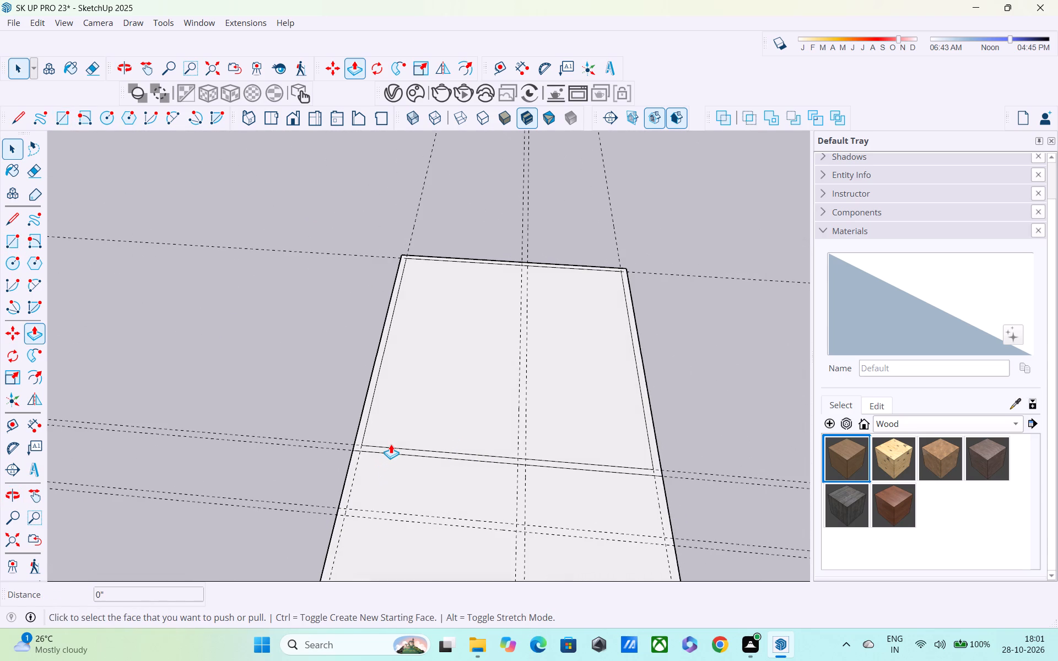
scroll(391, 444, "up", 3)
left_click(387, 453)
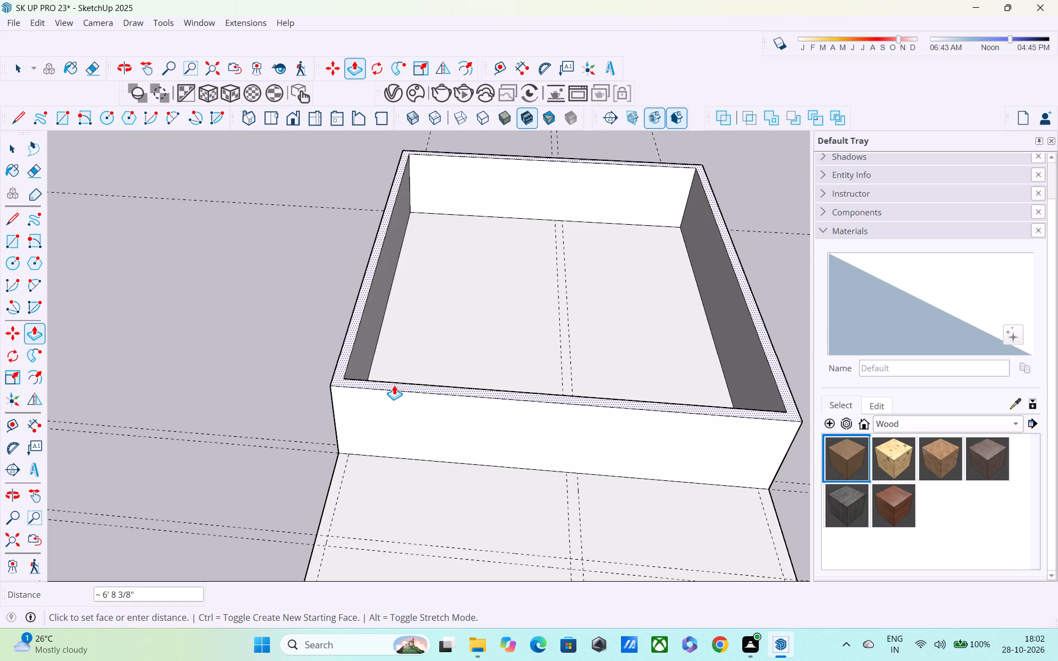
type("10'")
key("Return")
middle_click_drag(473, 422, 465, 295)
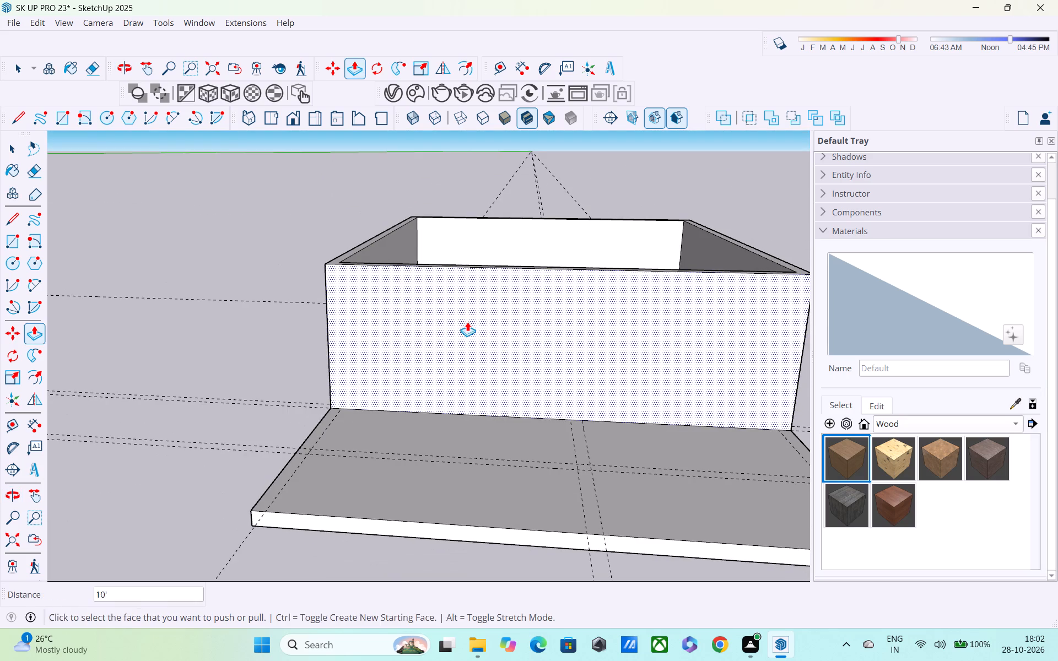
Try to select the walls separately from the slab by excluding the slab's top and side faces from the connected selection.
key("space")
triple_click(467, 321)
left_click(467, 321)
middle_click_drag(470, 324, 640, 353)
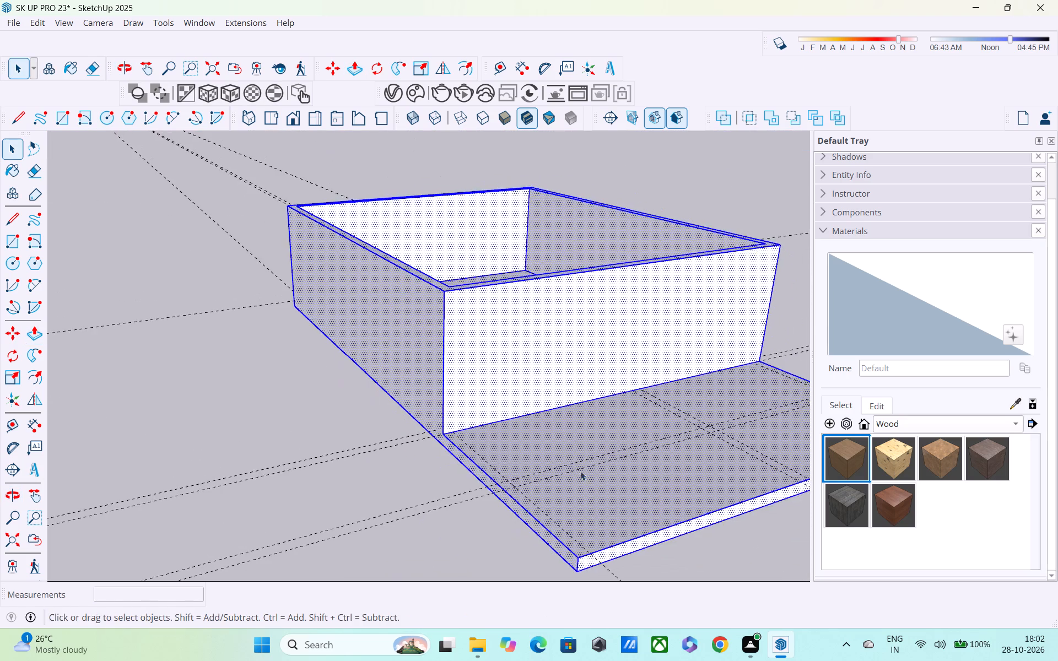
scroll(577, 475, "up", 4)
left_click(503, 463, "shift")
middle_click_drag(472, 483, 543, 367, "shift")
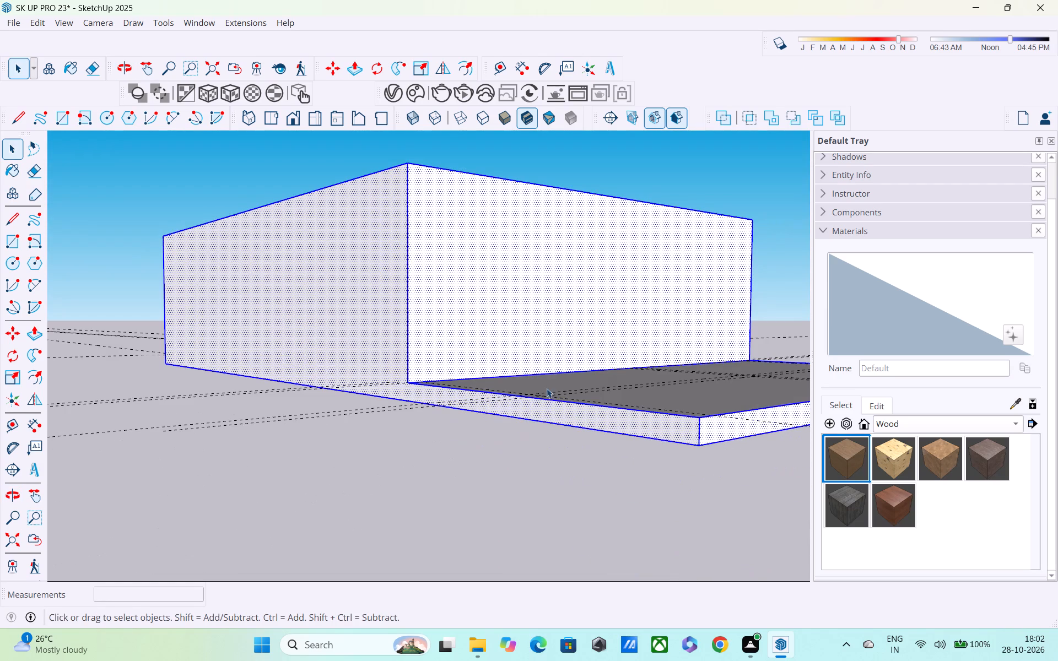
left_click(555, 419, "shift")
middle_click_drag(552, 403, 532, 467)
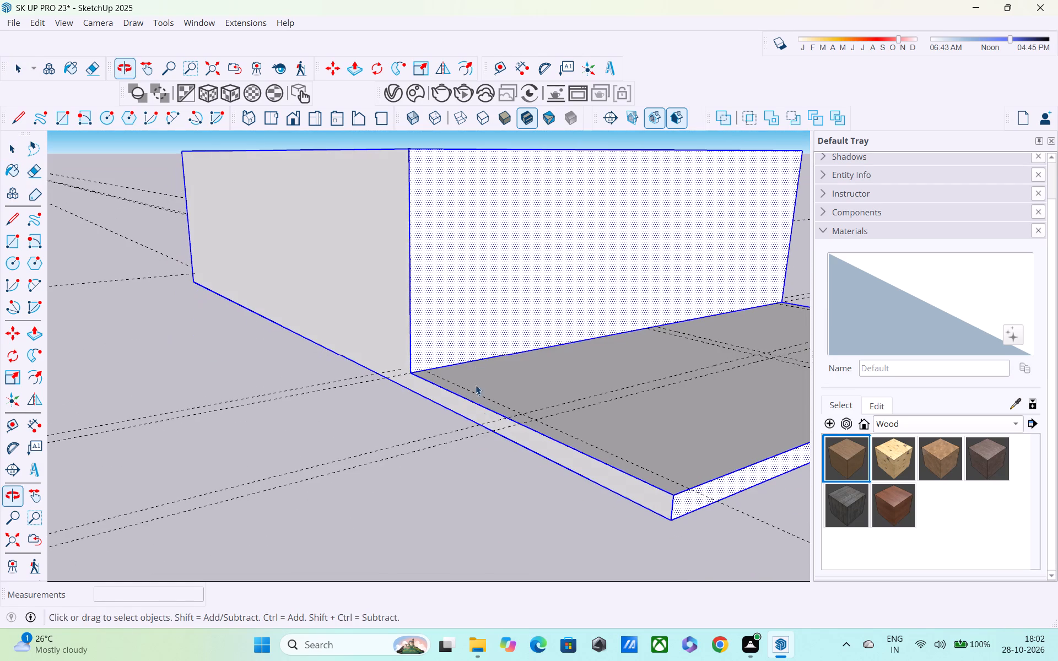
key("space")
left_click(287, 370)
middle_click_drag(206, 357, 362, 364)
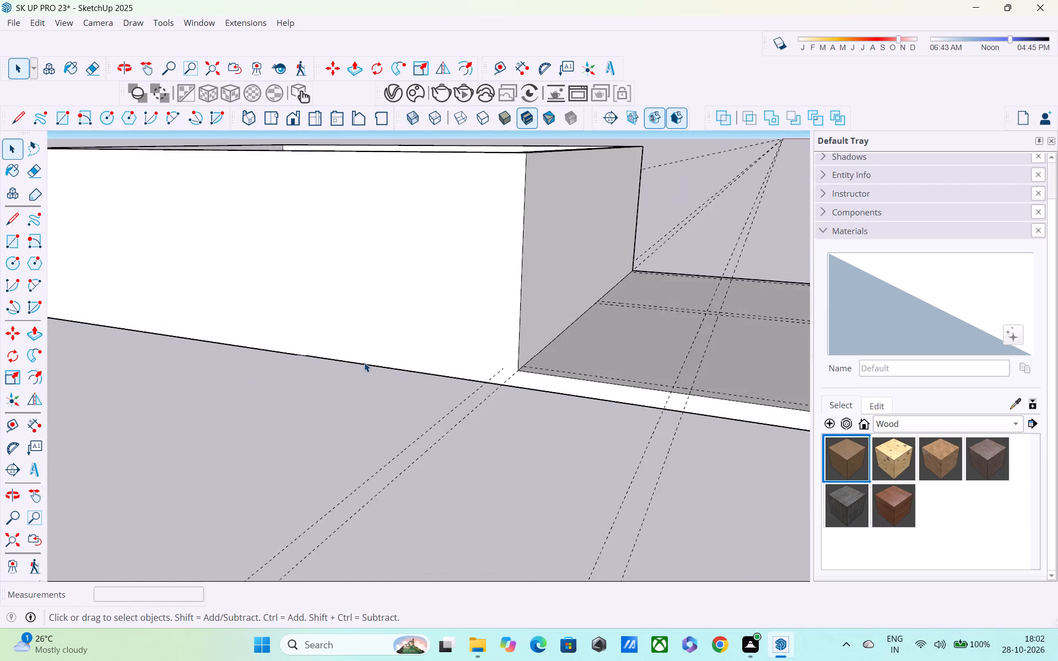
Draw a 35' 3" line along one long wall's base, from the wall corner at the cross guide to the slab's far corner.
scroll(364, 362, "down", 5)
scroll(434, 361, "up", 3)
key("l")
scroll(460, 363, "up", 3)
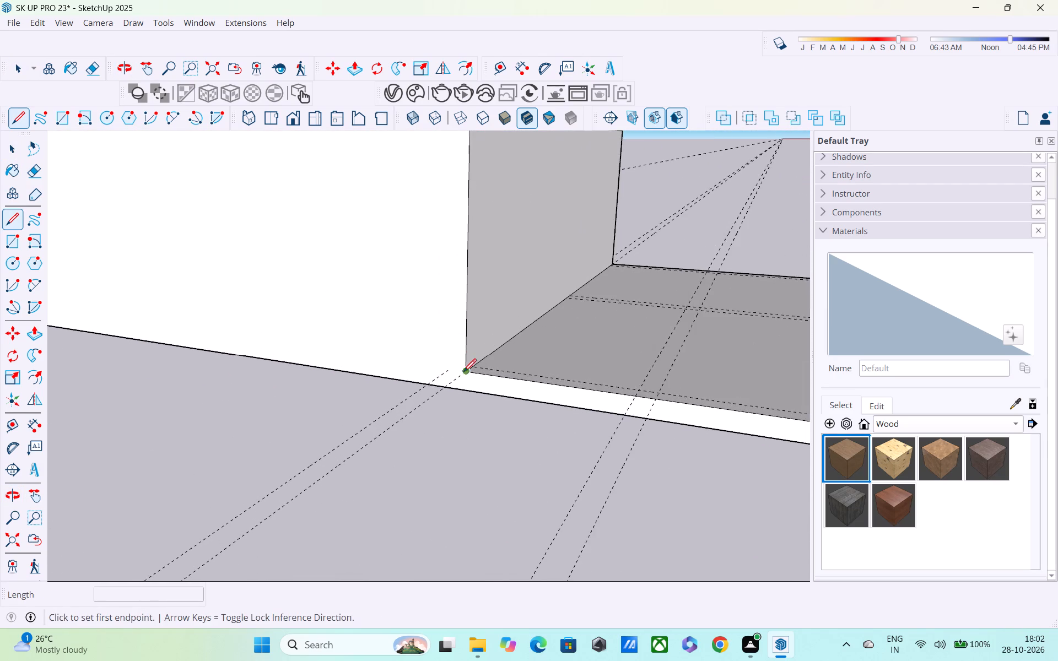
middle_click_drag(463, 374, 575, 363)
left_click(575, 361)
middle_click_drag(389, 361, 731, 368, "shift")
left_click(271, 290)
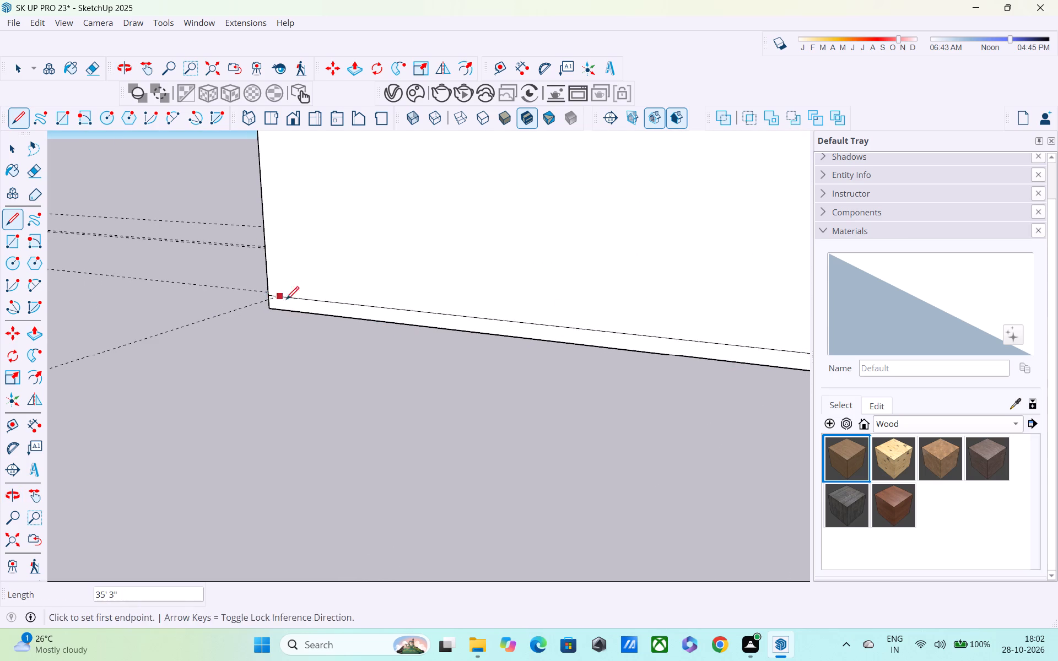
Draw a line along the base of the far 30' end wall, from corner to corner, separating it from the slab edge.
middle_click_drag(301, 313, 666, 337)
scroll(666, 337, "up", 1)
left_click(586, 311)
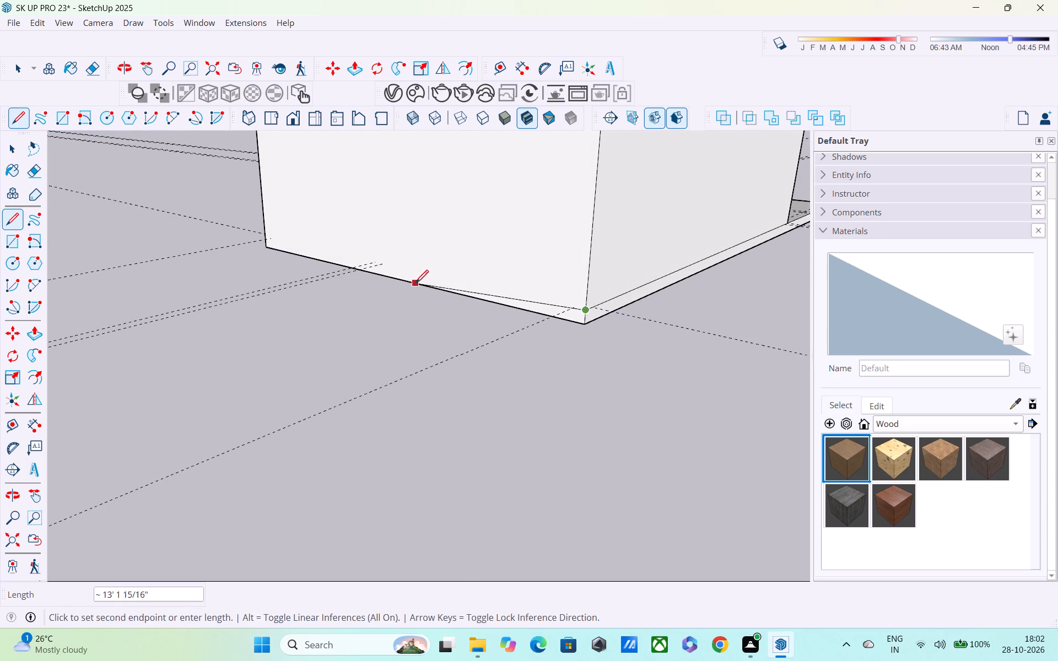
middle_click_drag(415, 284, 719, 345)
middle_click_drag(492, 275, 729, 271)
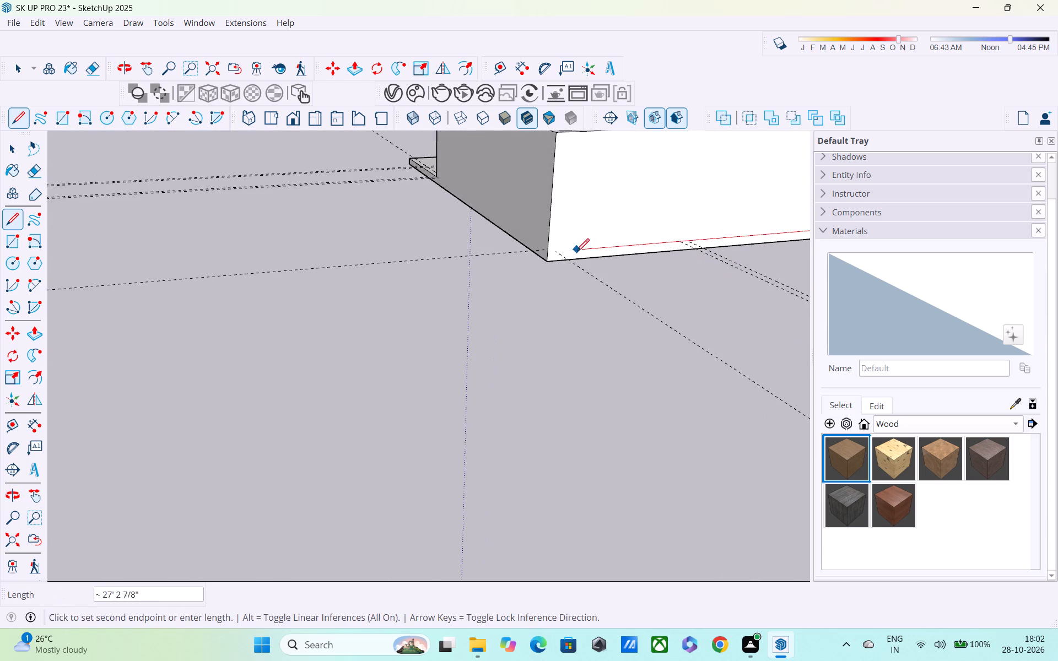
left_click(547, 248)
Draw a 35' 3" line along the opposite long wall's base, from the cross-guide corner to the far corner.
middle_click_drag(550, 251, 824, 243)
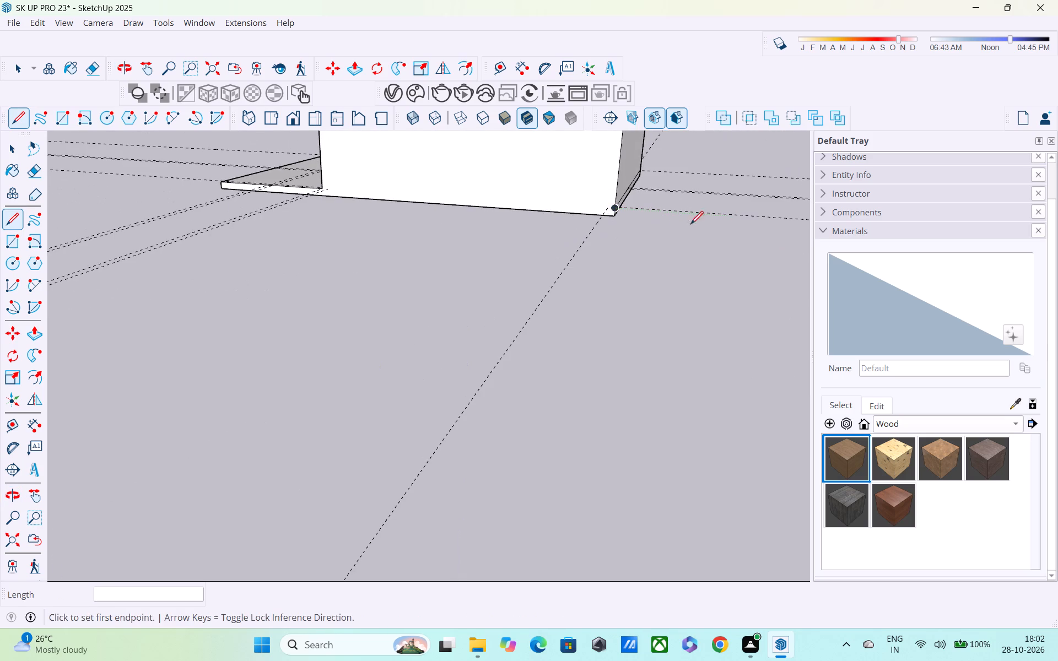
left_click(323, 188)
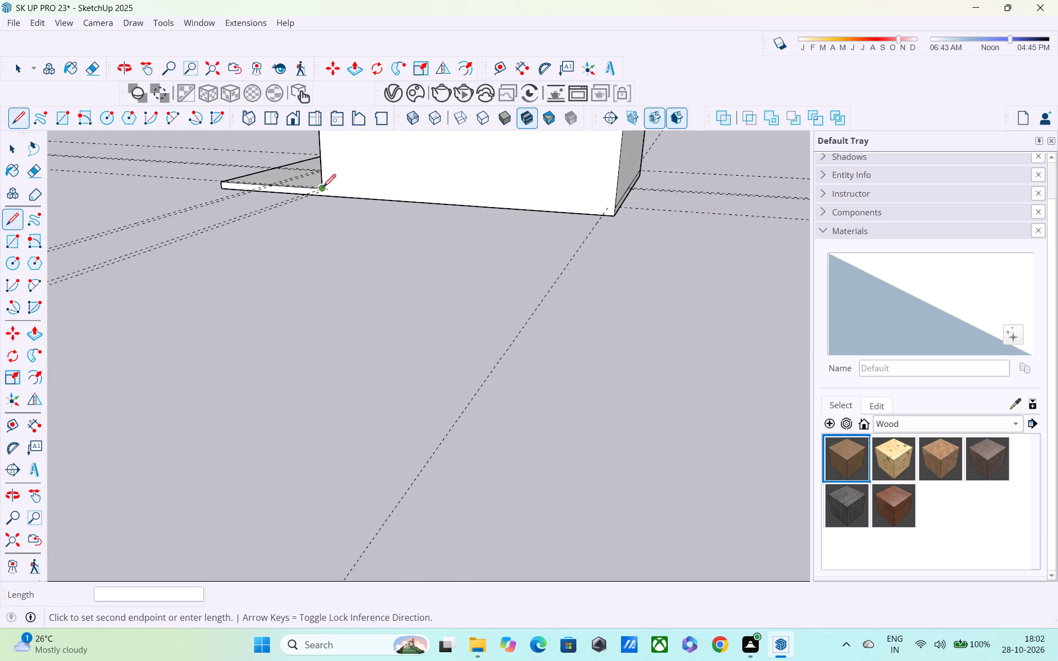
left_click(611, 208)
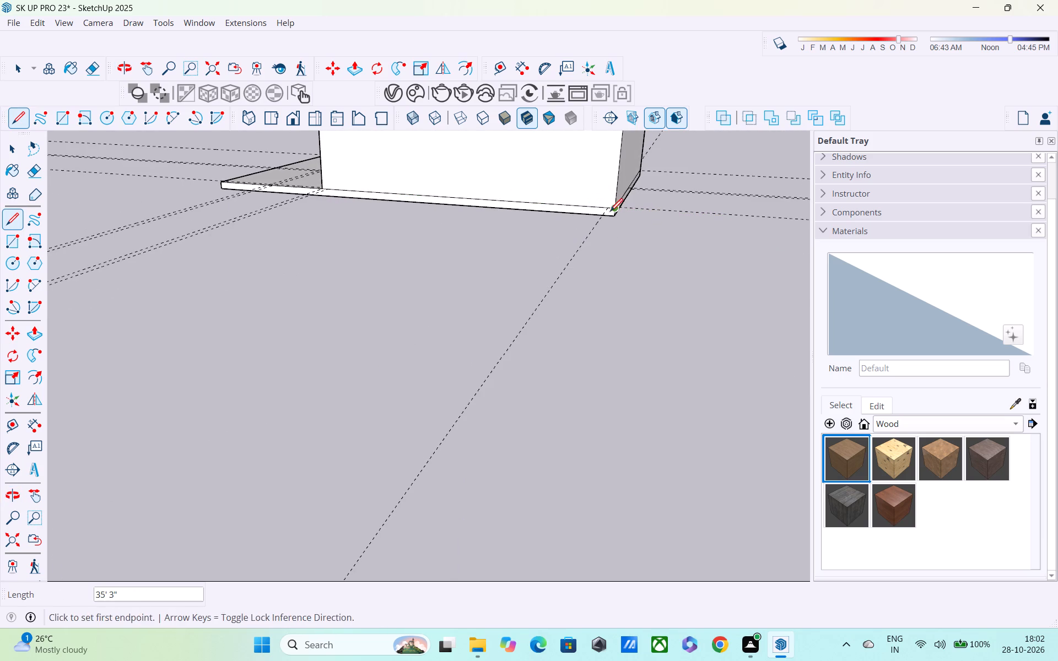
middle_click_drag(608, 217, 918, 231)
key("c")
key("space")
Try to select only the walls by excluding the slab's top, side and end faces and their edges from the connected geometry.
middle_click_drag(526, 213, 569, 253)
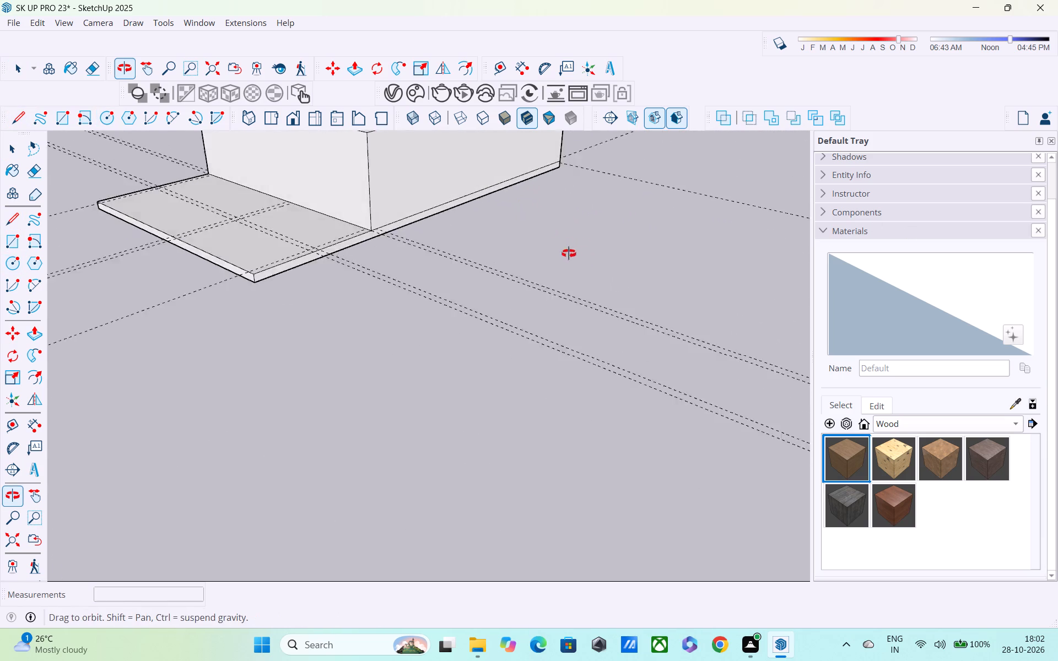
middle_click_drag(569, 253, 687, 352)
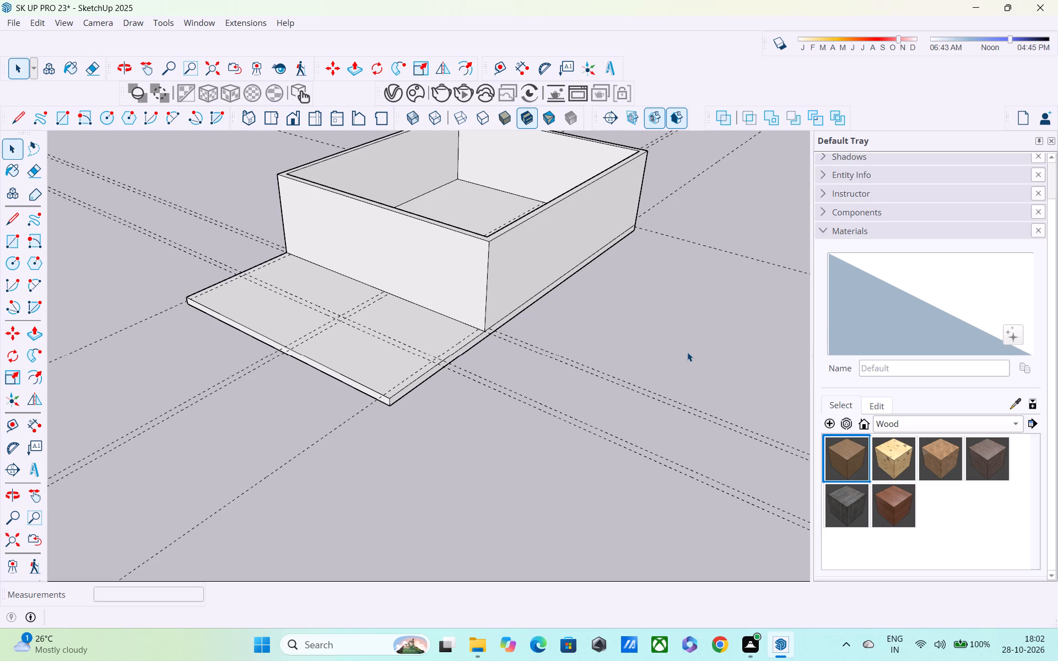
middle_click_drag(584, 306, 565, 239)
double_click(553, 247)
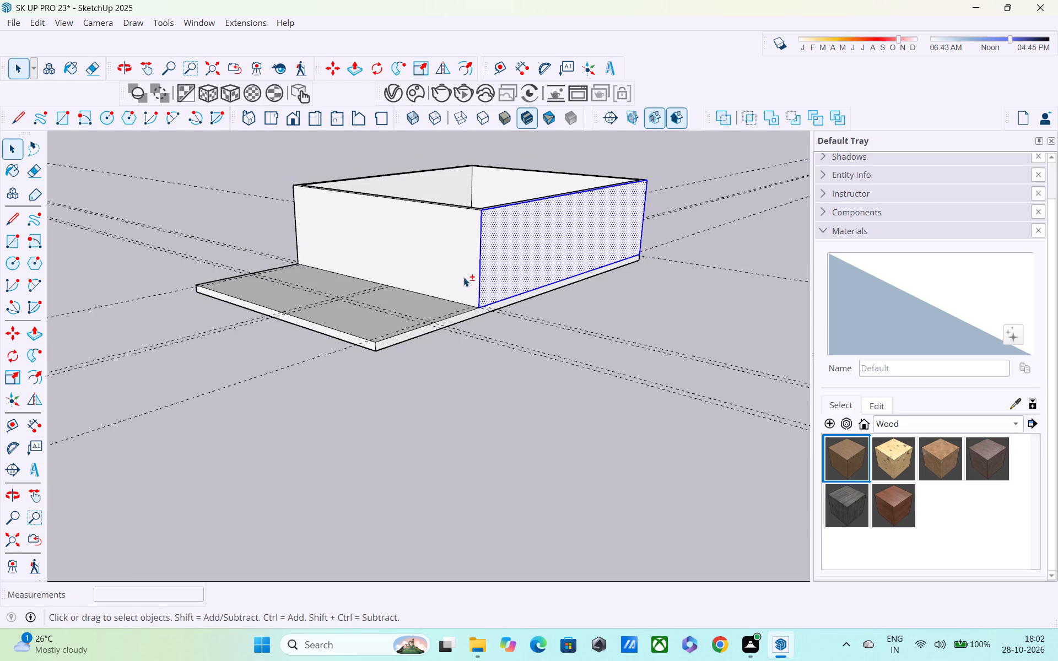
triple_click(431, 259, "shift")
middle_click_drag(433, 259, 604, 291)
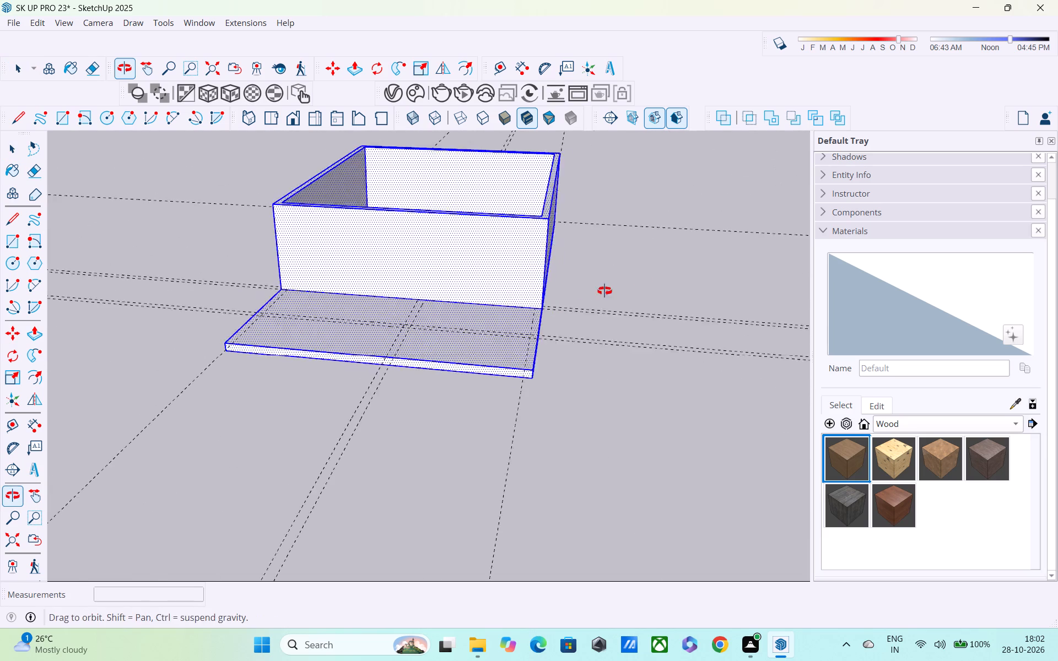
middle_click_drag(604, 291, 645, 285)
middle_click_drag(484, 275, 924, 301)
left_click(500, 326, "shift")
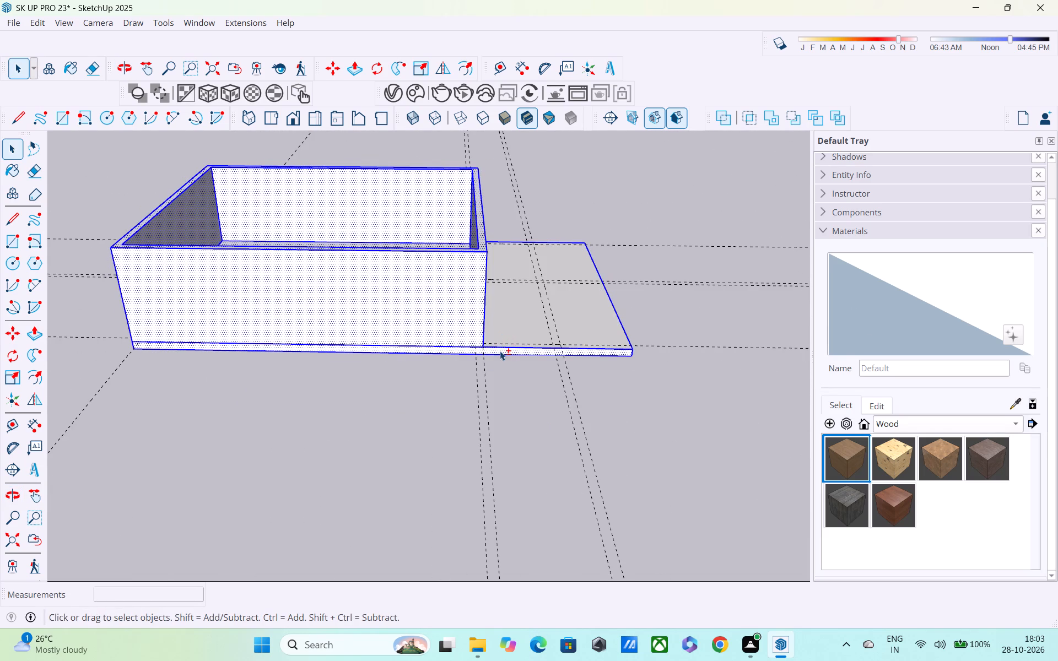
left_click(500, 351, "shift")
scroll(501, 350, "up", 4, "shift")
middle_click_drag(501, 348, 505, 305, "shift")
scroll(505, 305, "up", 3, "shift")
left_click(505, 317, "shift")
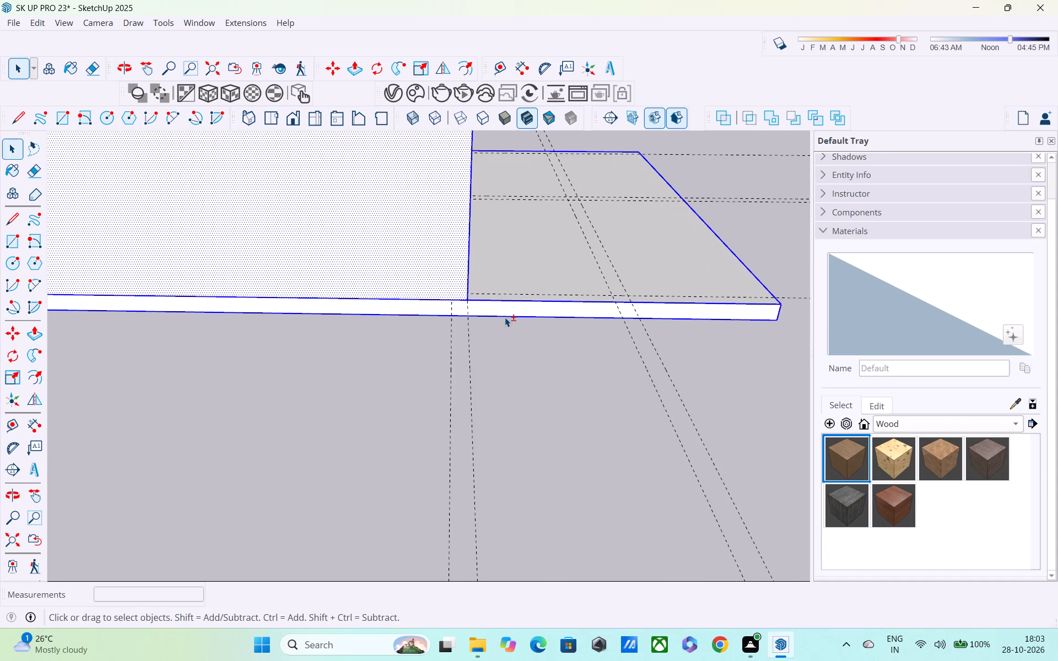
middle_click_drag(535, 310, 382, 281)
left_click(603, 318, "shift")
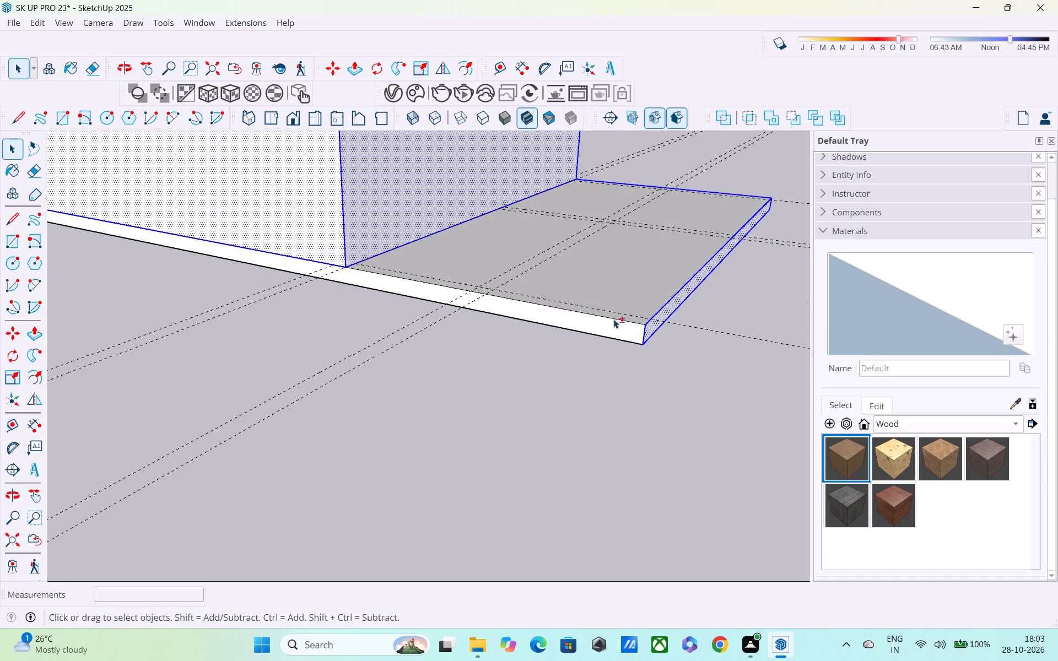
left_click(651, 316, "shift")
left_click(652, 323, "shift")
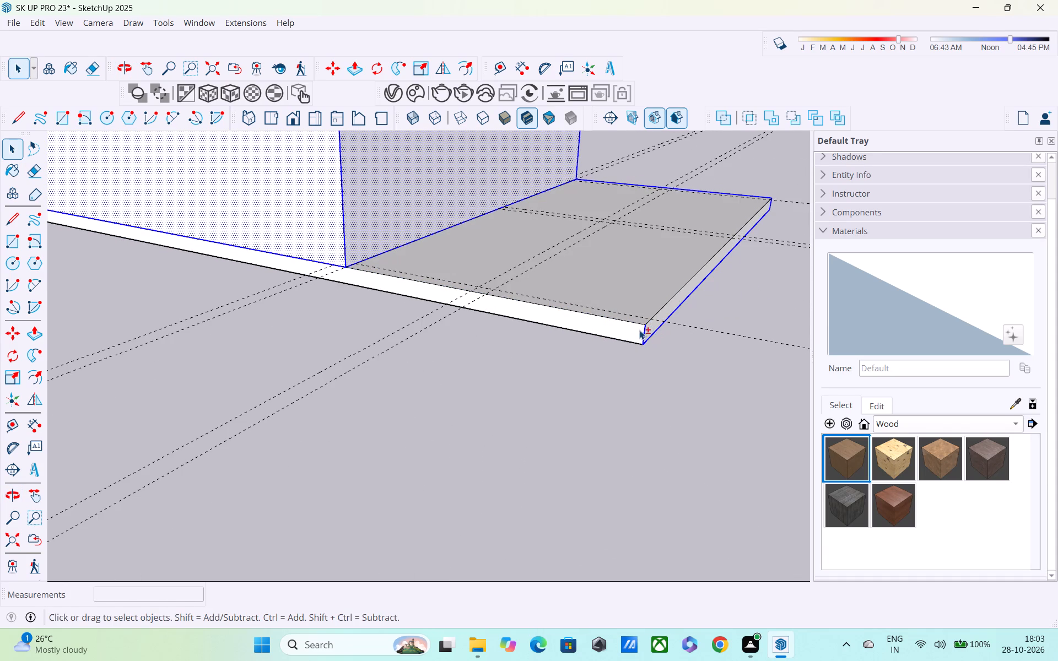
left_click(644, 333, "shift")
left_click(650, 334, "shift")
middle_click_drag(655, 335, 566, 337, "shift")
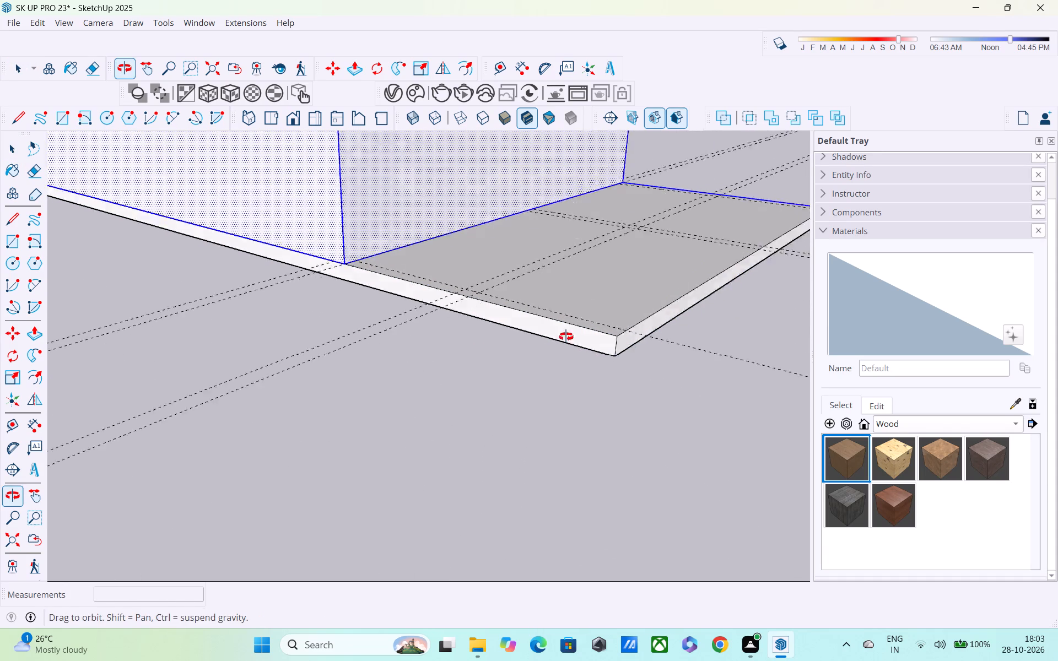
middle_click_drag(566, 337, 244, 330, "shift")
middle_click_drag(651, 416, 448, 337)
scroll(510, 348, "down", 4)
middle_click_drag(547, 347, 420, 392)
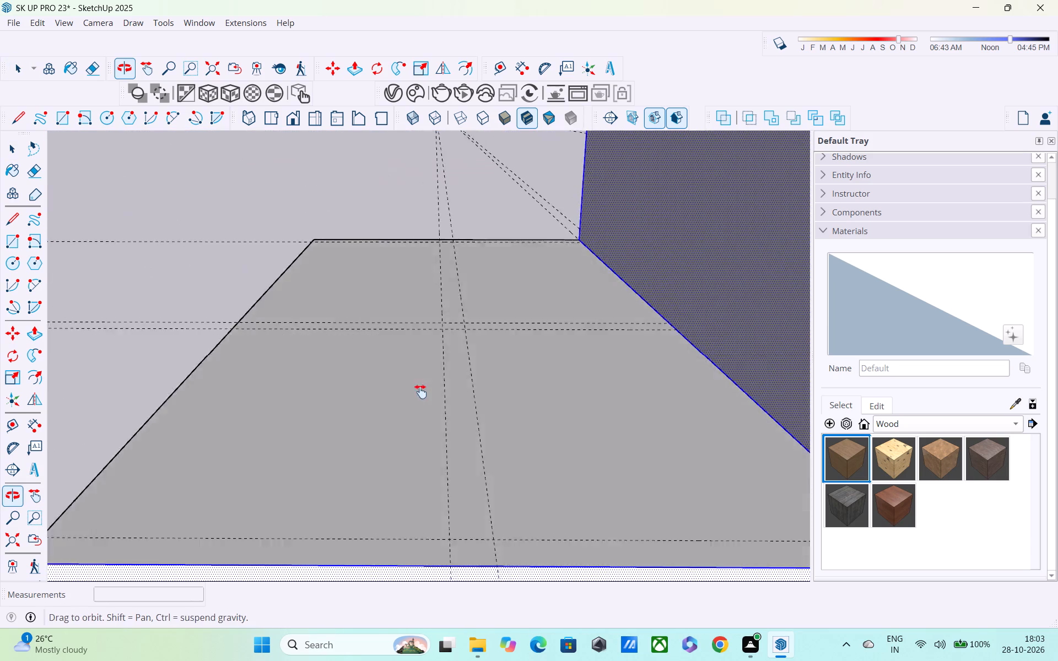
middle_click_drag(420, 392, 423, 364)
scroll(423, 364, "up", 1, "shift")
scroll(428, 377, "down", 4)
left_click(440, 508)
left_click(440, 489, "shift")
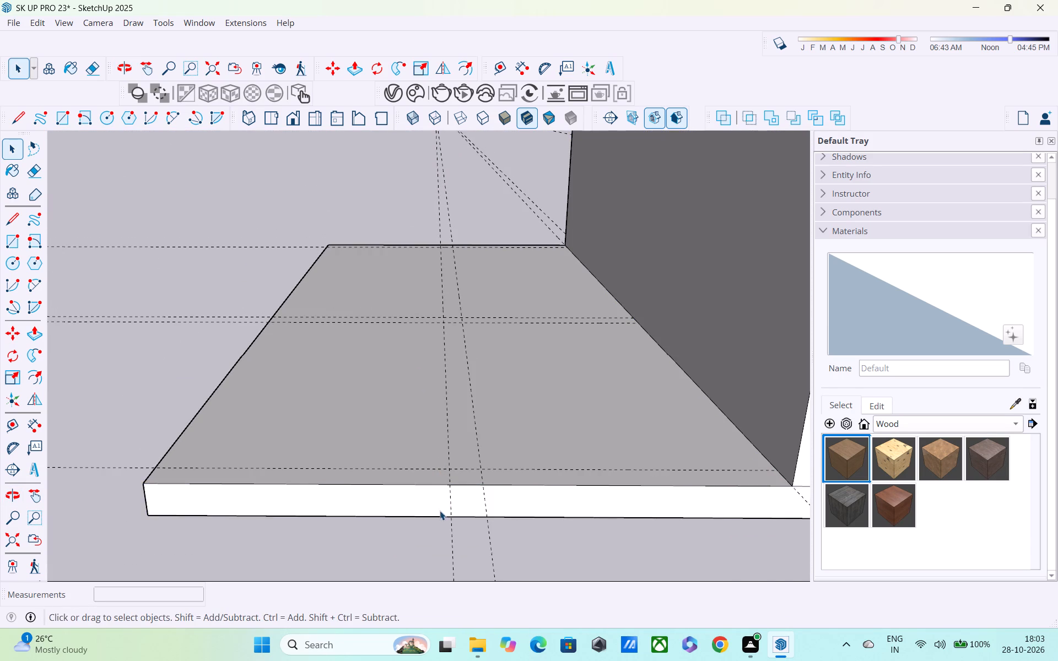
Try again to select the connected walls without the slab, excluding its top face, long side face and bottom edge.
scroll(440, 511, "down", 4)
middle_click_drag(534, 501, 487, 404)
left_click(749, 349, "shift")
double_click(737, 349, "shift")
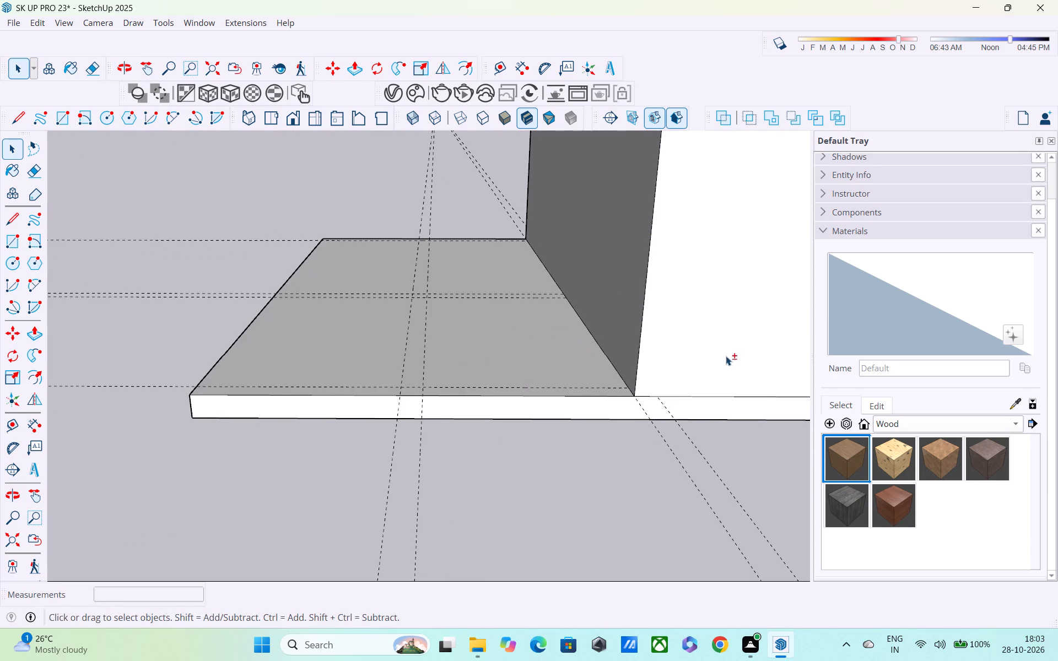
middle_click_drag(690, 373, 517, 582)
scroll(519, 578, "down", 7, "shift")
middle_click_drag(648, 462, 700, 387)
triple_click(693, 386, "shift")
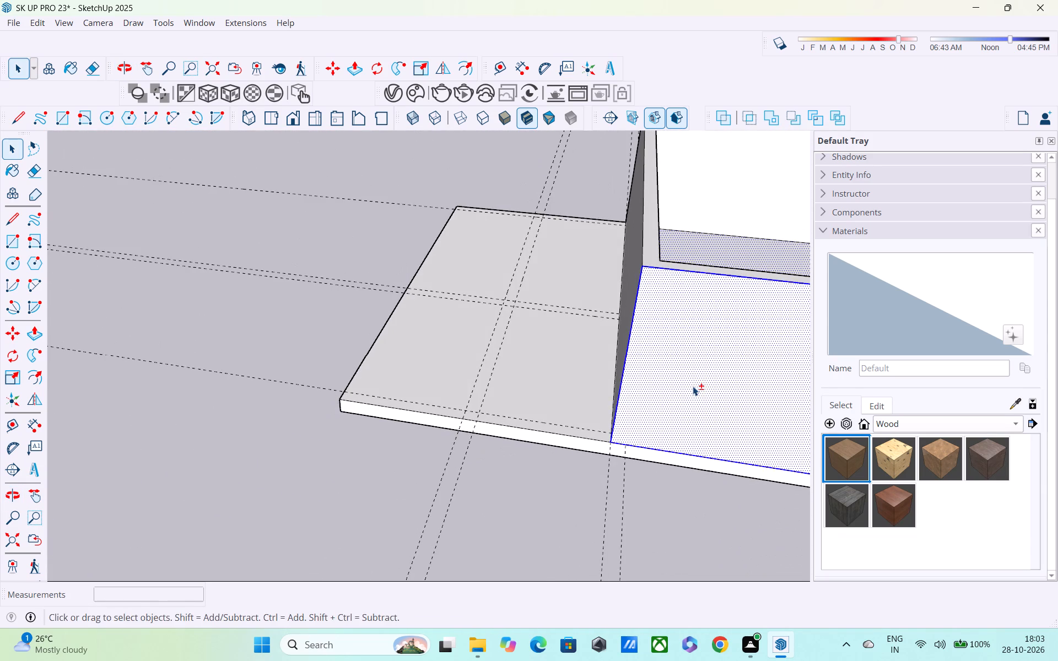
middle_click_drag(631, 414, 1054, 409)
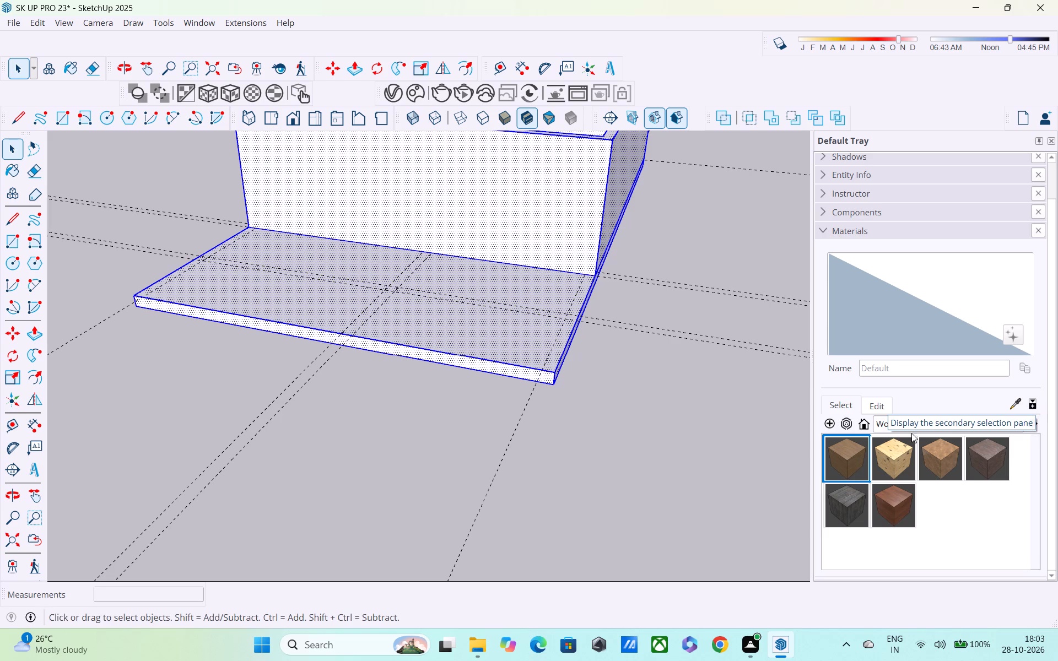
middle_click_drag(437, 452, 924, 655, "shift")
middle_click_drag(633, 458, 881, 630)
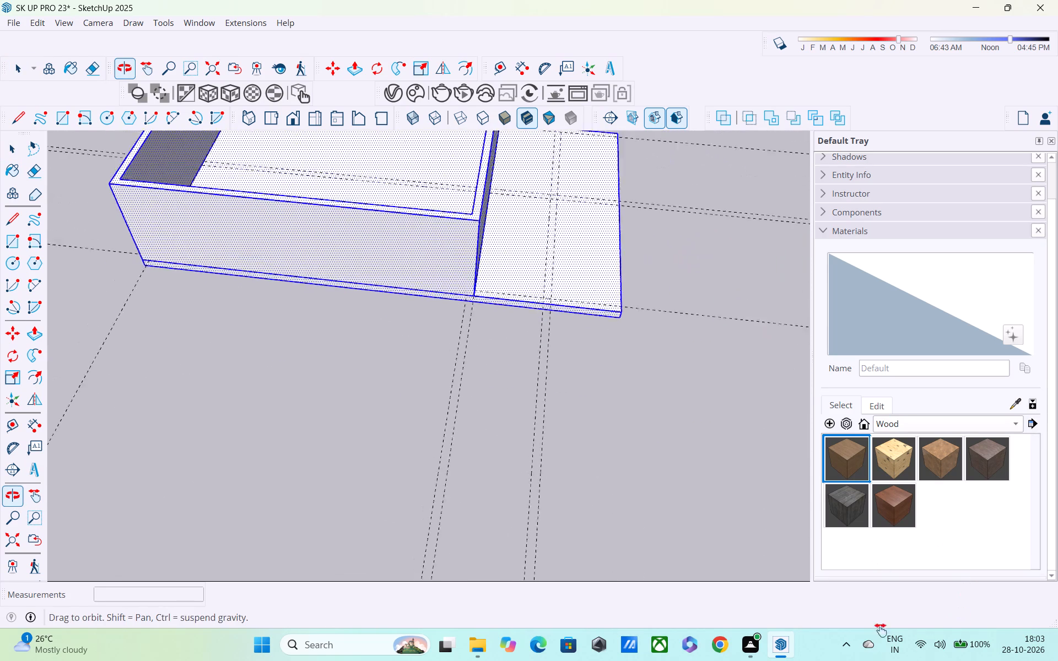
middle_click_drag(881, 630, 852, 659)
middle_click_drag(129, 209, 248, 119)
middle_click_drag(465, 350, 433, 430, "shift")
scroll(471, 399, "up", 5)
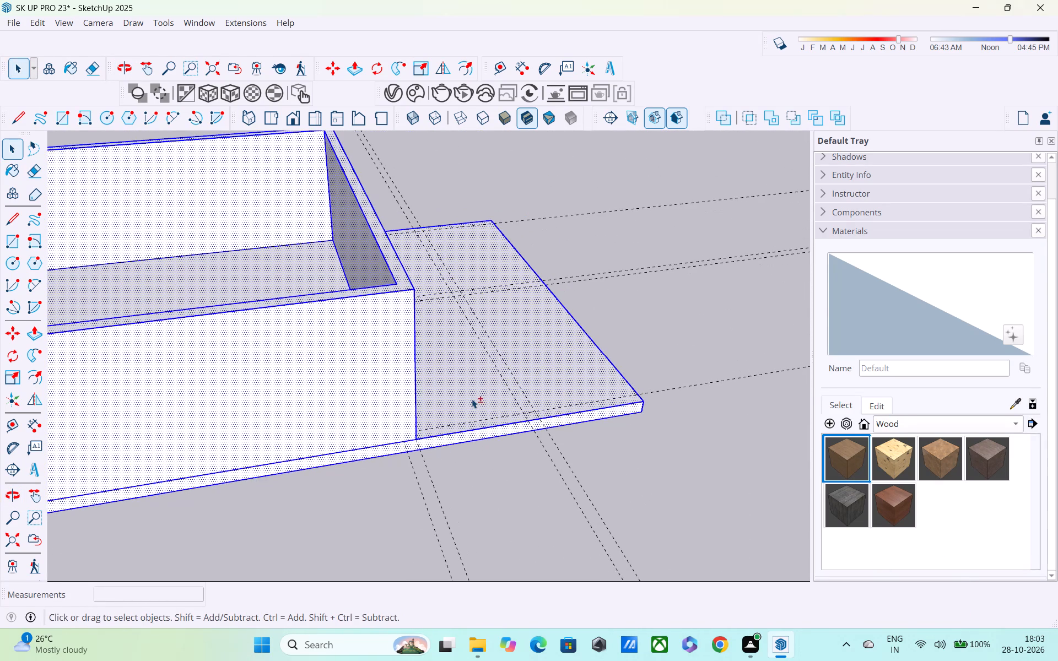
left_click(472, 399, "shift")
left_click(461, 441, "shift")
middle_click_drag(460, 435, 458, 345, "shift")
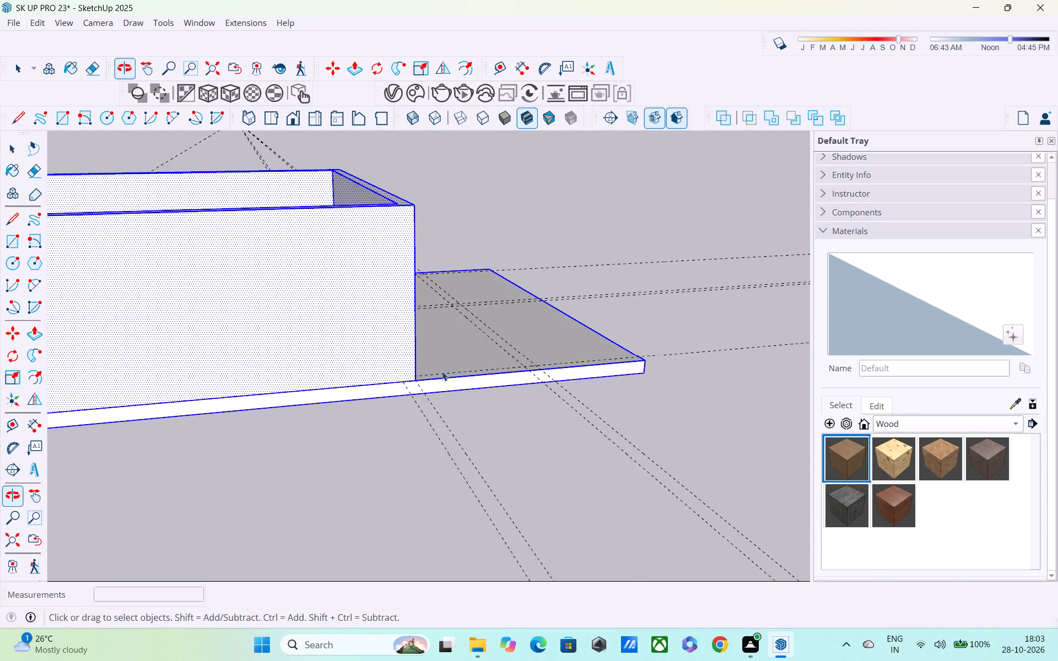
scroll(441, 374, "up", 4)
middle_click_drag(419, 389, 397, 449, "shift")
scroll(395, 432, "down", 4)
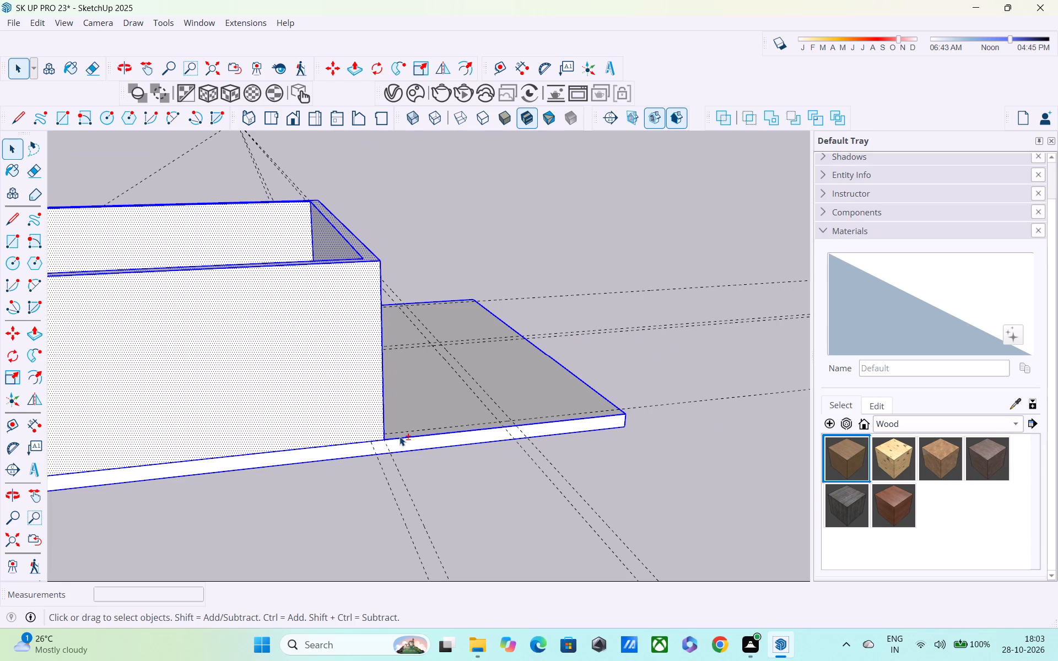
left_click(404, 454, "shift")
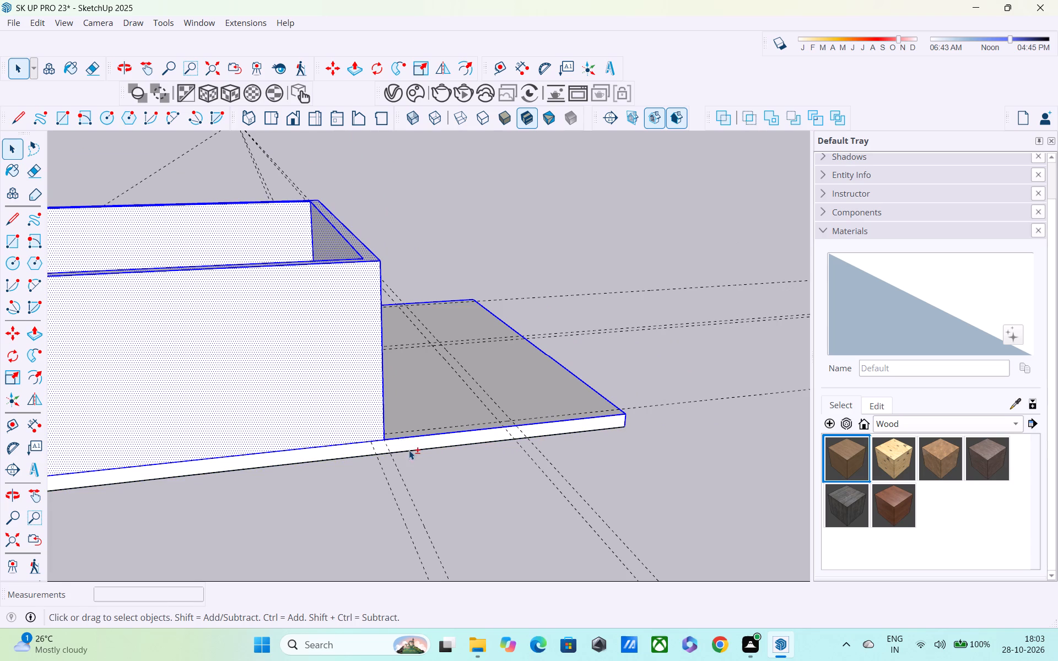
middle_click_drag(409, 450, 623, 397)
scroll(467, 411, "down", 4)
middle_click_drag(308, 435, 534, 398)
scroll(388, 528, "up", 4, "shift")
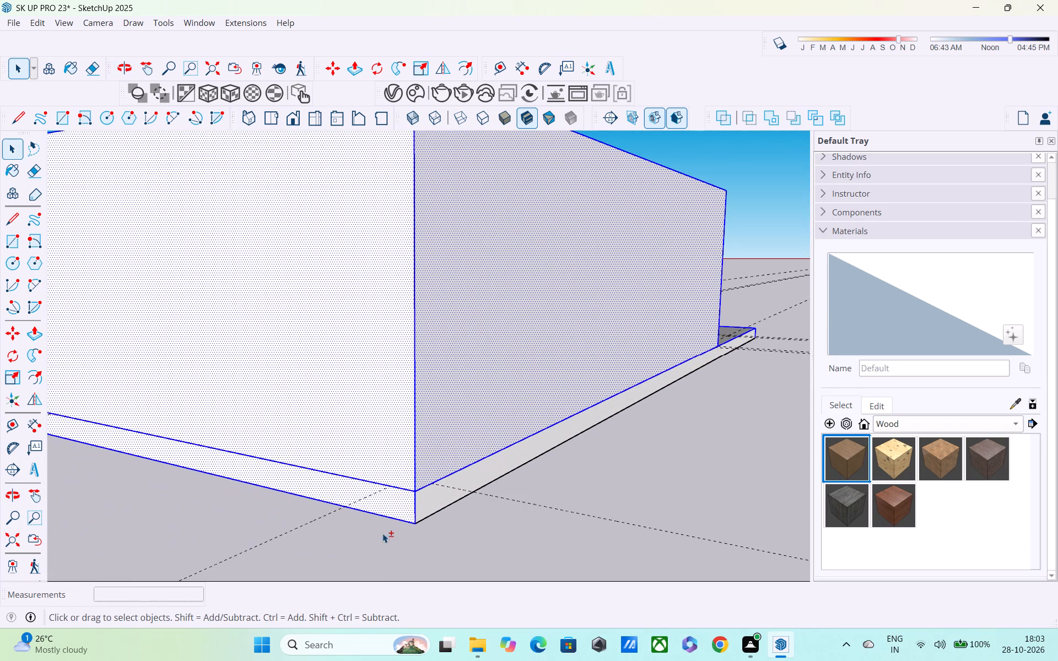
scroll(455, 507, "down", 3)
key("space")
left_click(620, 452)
Draw a vertical line across the slab's side face, from the long wall's base corner to the slab's bottom edge.
middle_click_drag(632, 453, 440, 445)
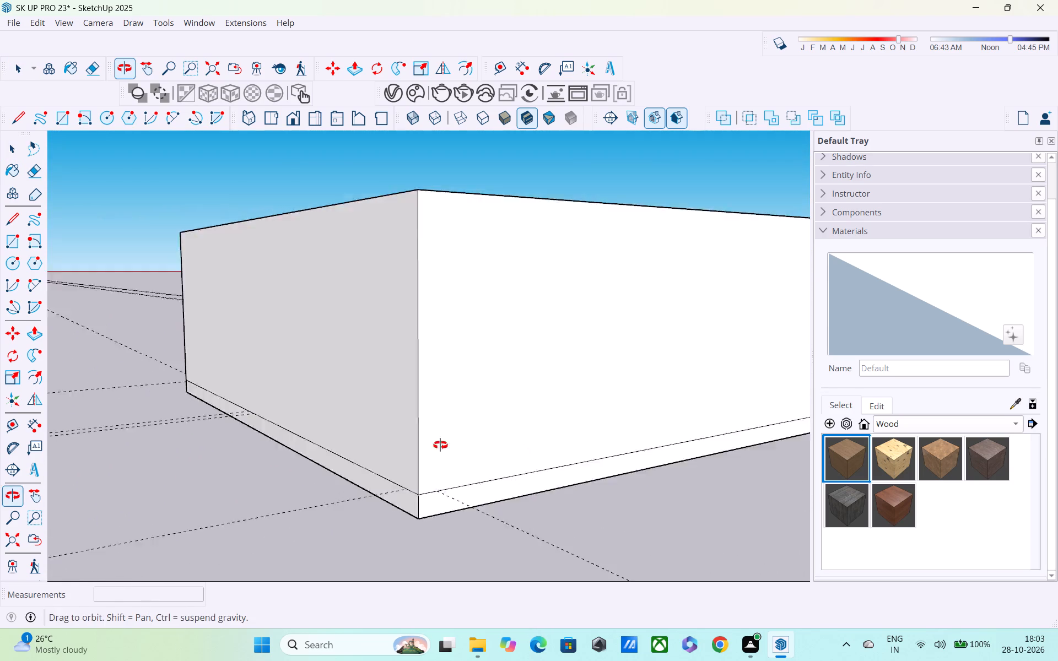
middle_click_drag(440, 445, 407, 445)
scroll(421, 438, "down", 5)
middle_click_drag(463, 456, 301, 433)
middle_click_drag(503, 429, 240, 405)
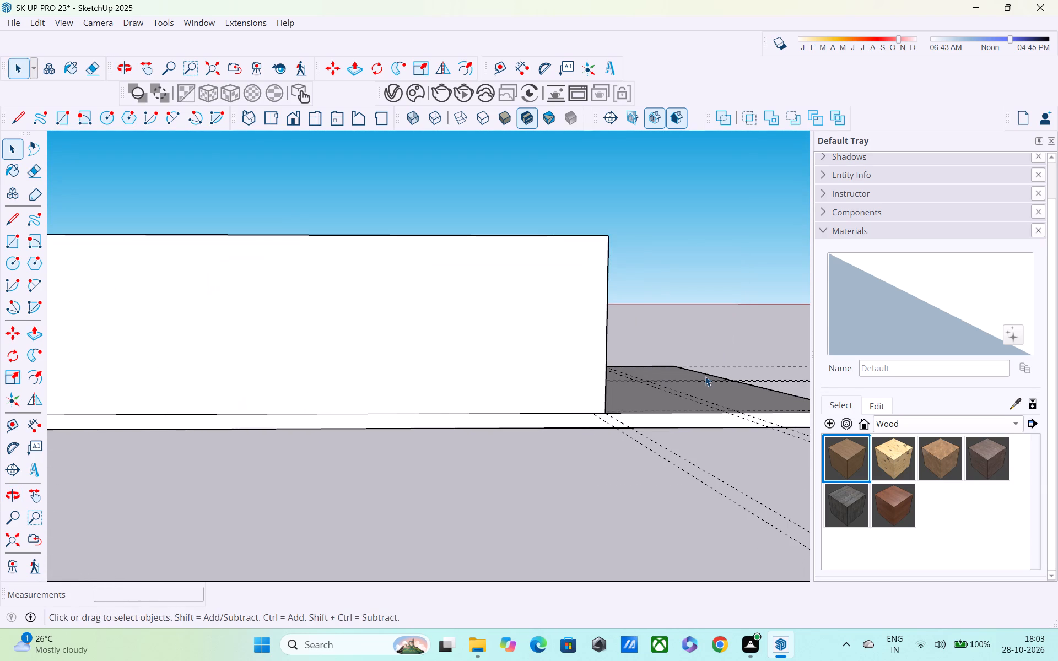
key("l")
scroll(674, 395, "up", 4)
left_click(568, 425)
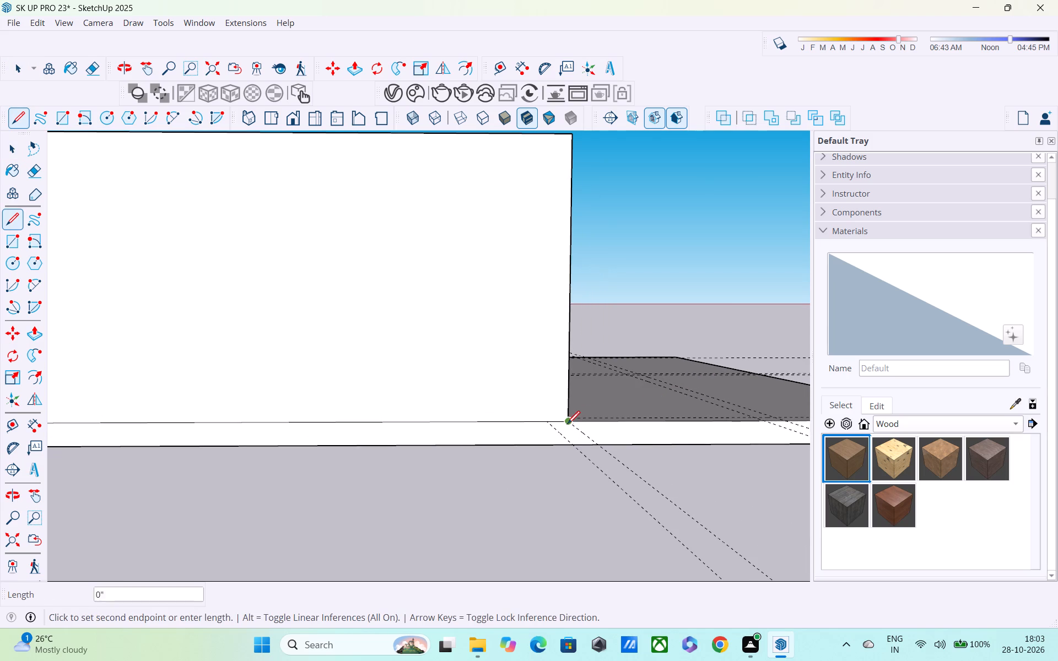
scroll(576, 446, "up", 3)
scroll(576, 446, "down", 1)
scroll(576, 446, "up", 9)
middle_click_drag(574, 440, 565, 439)
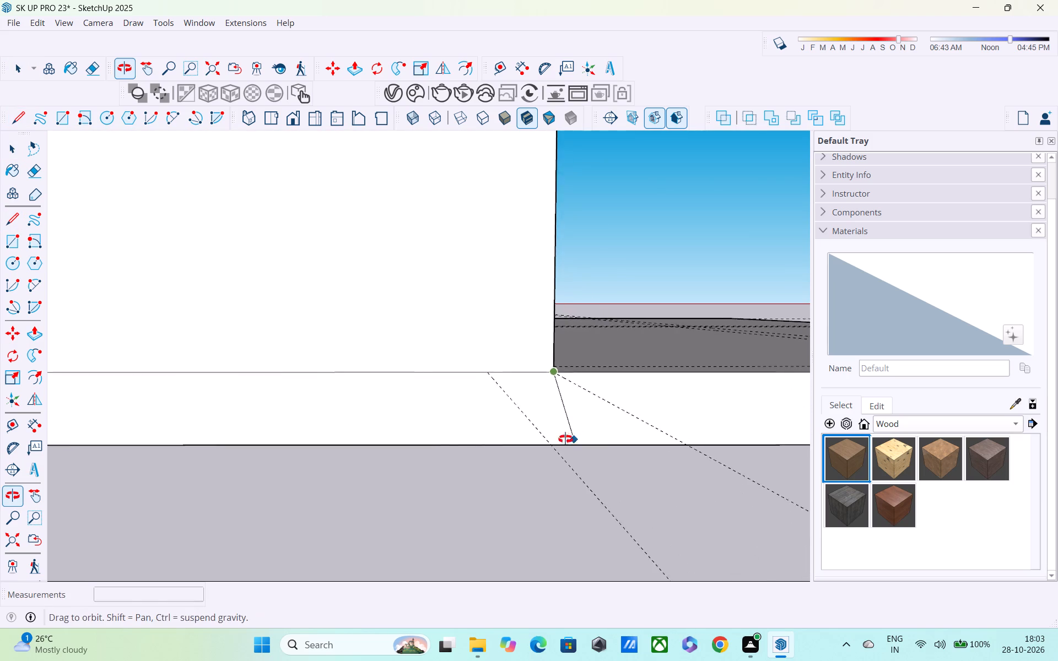
middle_click_drag(565, 439, 482, 409)
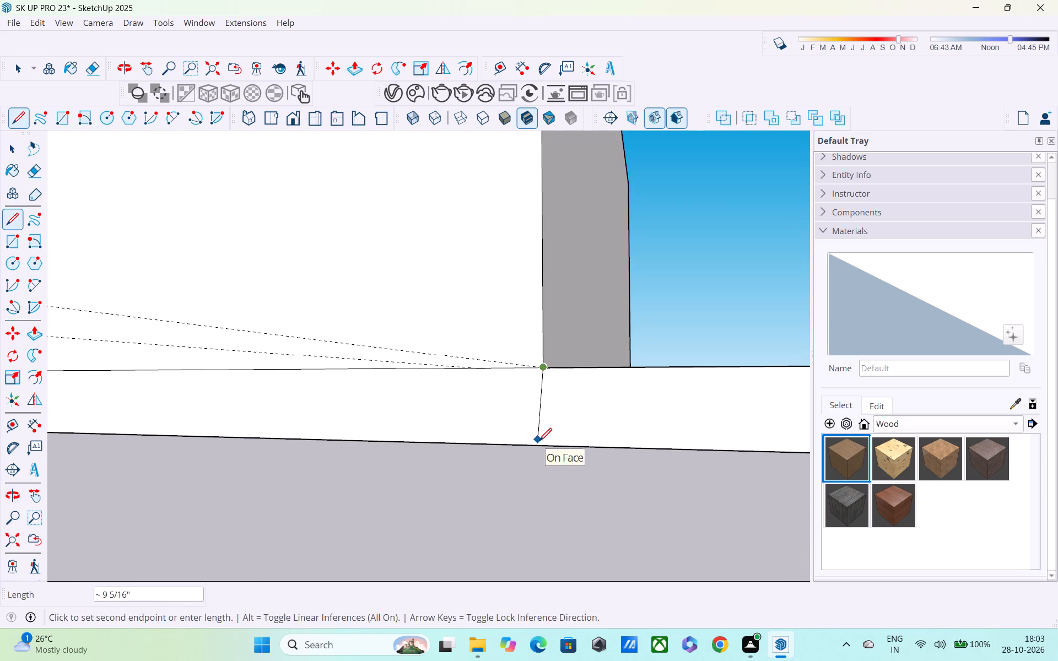
left_click(543, 446)
Draw a matching vertical line across the slab's opposite side face, below the other base corner of the walls.
scroll(543, 413, "down", 6)
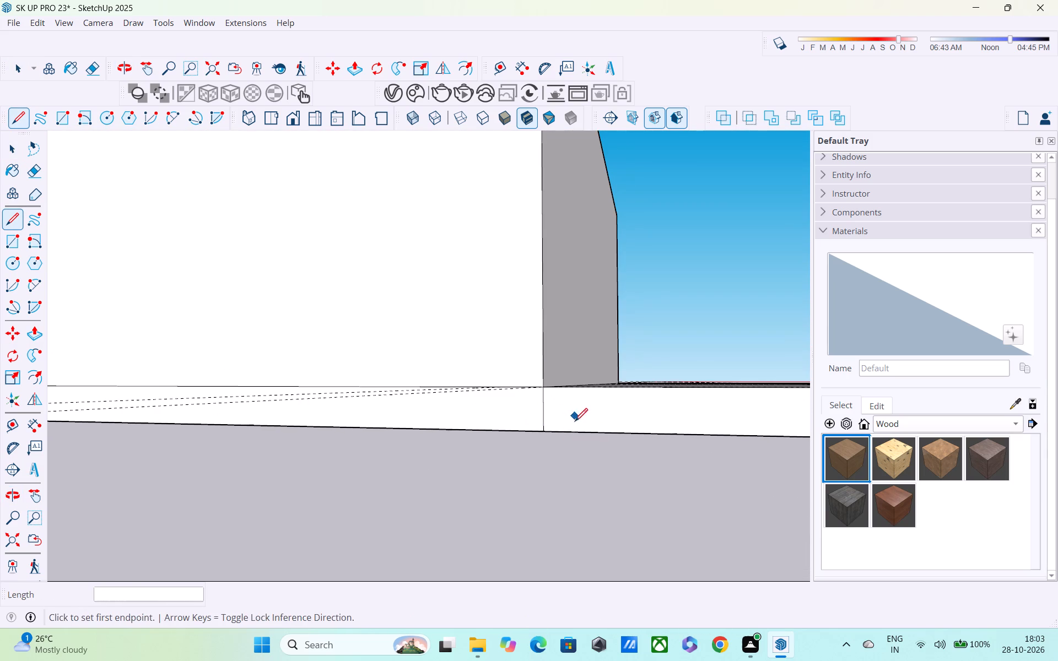
middle_click_drag(575, 427, 290, 484)
scroll(327, 462, "down", 5)
middle_click_drag(635, 434, 377, 424)
scroll(375, 420, "up", 1)
scroll(376, 413, "down", 5)
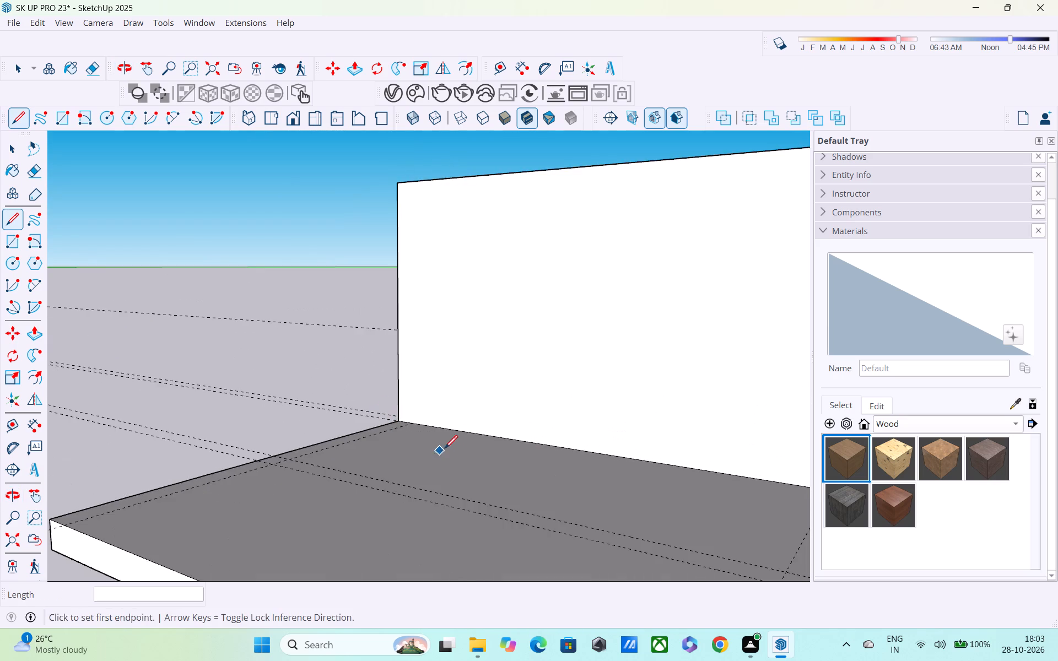
scroll(452, 442, "down", 4)
middle_click_drag(467, 460, 280, 356)
middle_click_drag(407, 367, 152, 405)
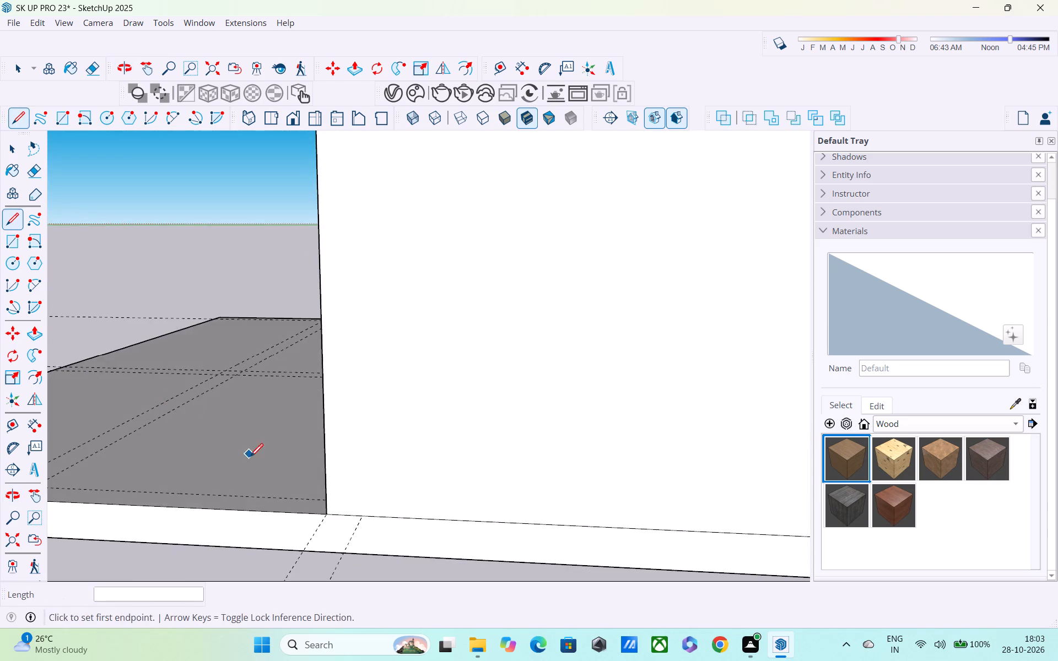
middle_click_drag(250, 458, 293, 366, "shift")
scroll(420, 424, "up", 3)
left_click(362, 411)
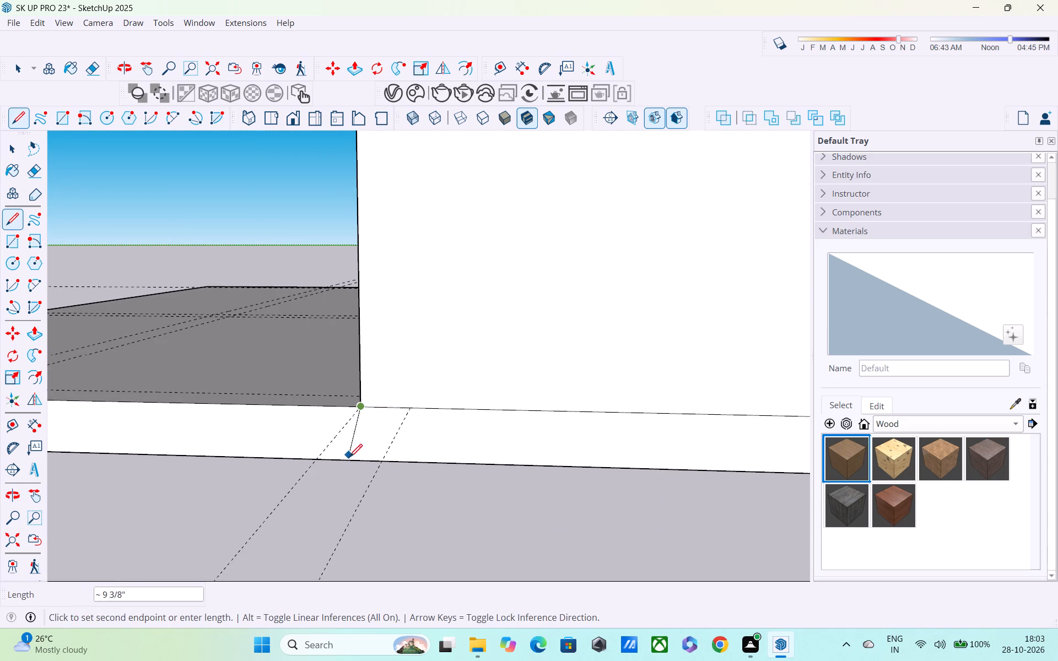
left_click(360, 463)
middle_click_drag(385, 452, 412, 399)
Select all geometry connected to the long wall.
key("space")
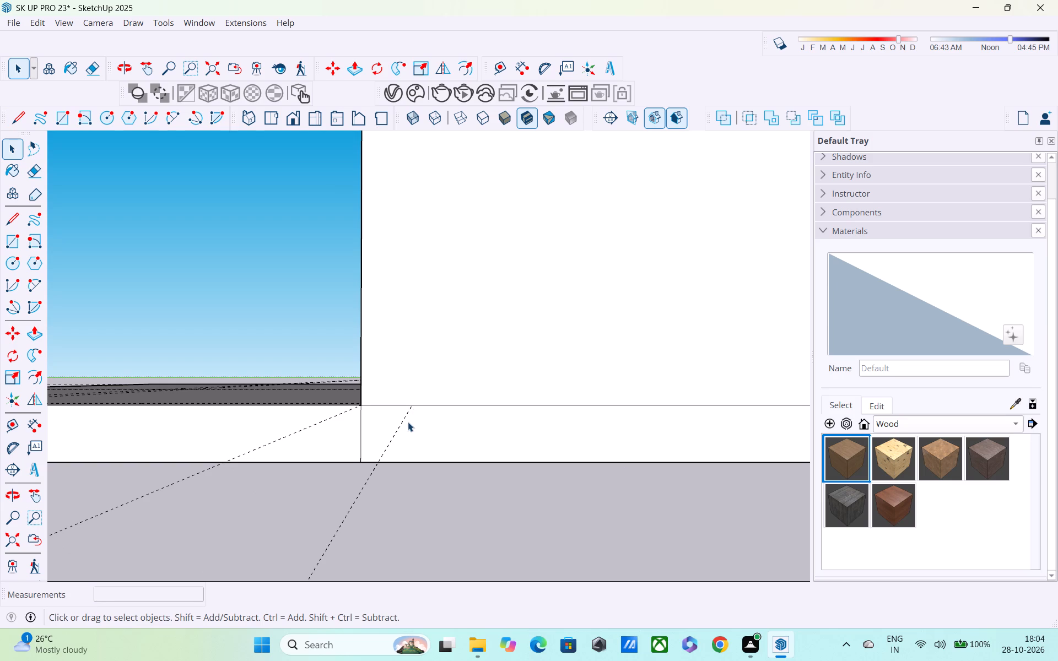
triple_click(431, 385)
scroll(431, 384, "down", 1)
middle_click_drag(452, 427, 547, 489)
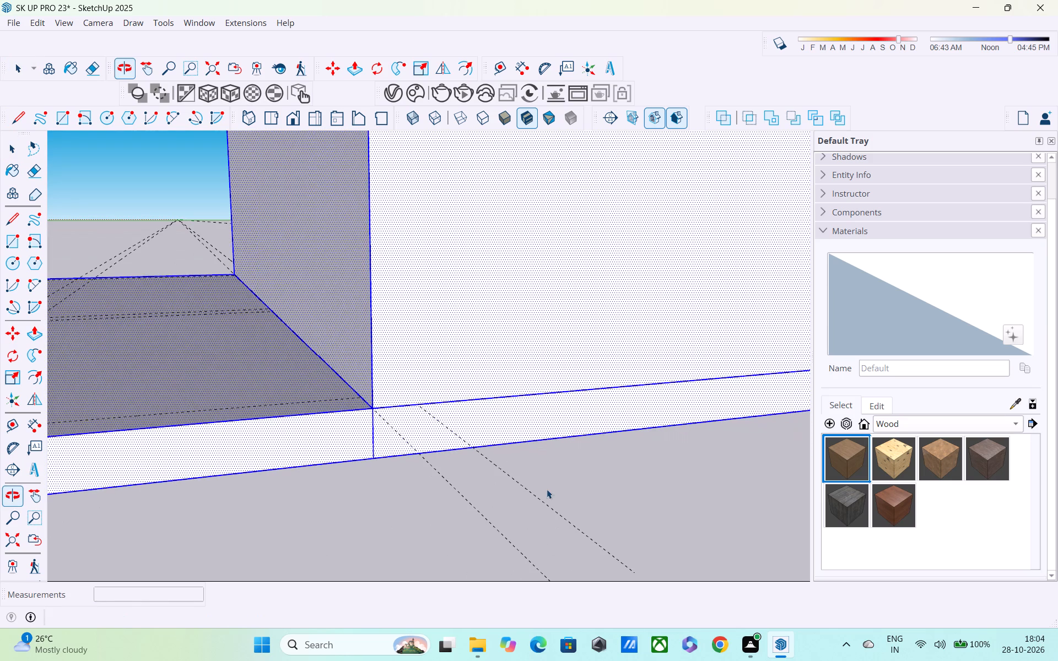
left_click(566, 472)
scroll(505, 460, "down", 1)
middle_click_drag(541, 464, 604, 446)
double_click(498, 348, "shift")
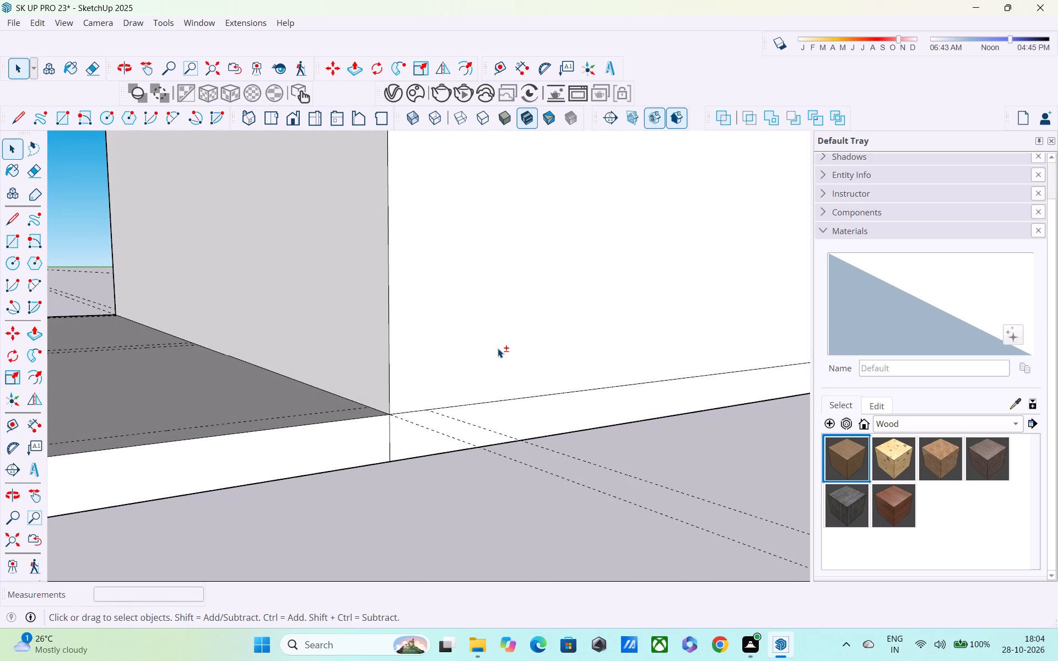
double_click(498, 348, "shift")
triple_click(479, 328)
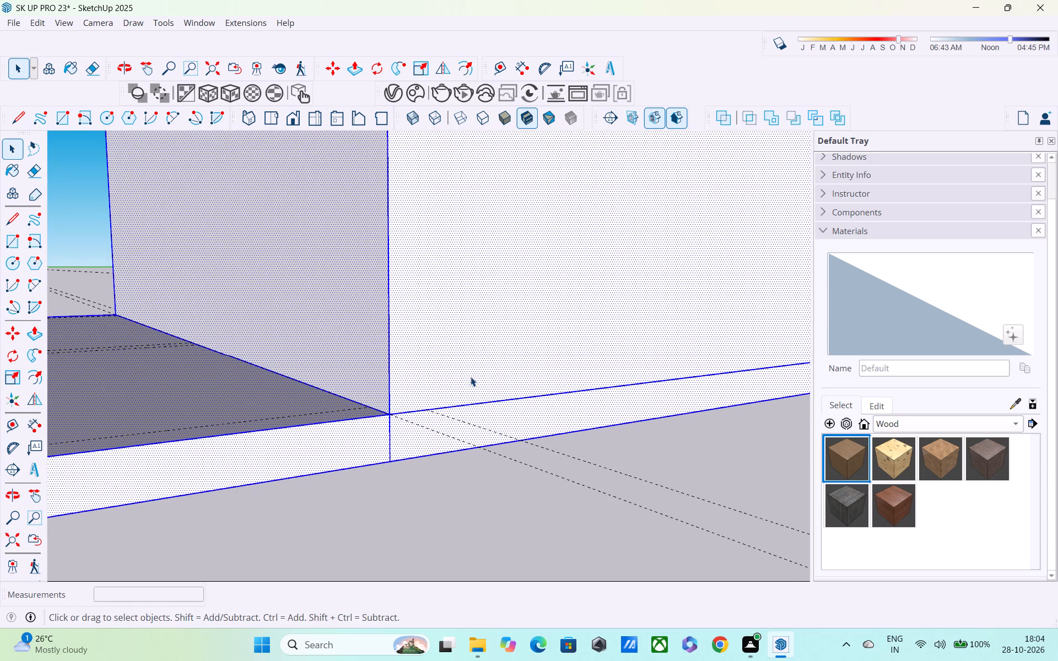
Exclude the slab's top face, both side-face parts at the first wall corner, and their bordering slab edges from the selection.
left_click(360, 438, "shift")
left_click(354, 421, "shift")
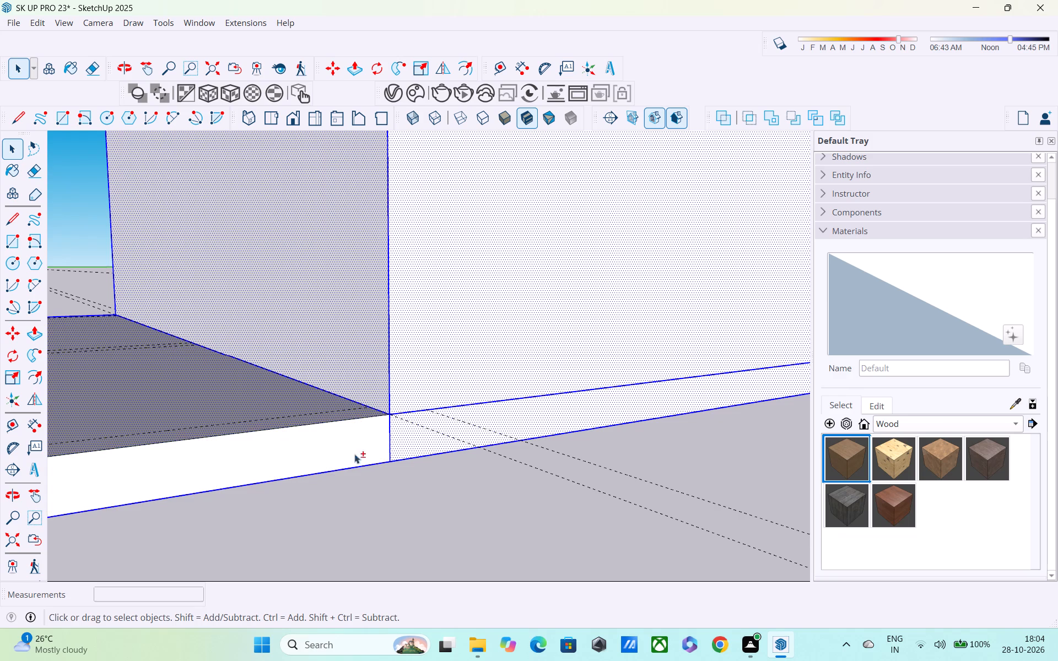
left_click(354, 467, "shift")
left_click(319, 405, "shift")
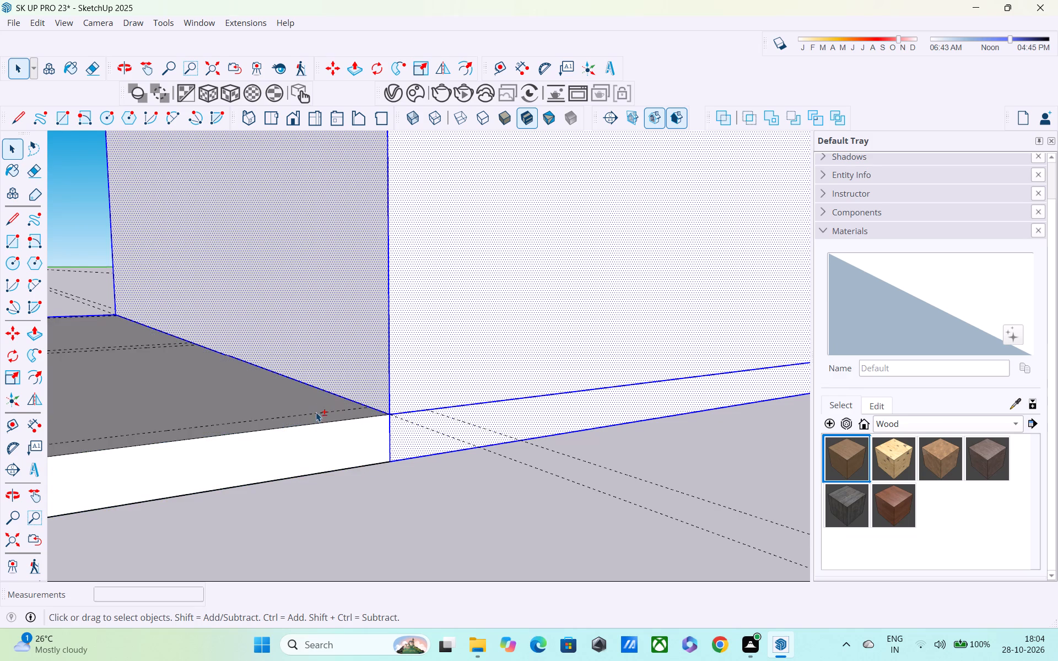
middle_click_drag(391, 438, 505, 446)
left_click(471, 427, "shift")
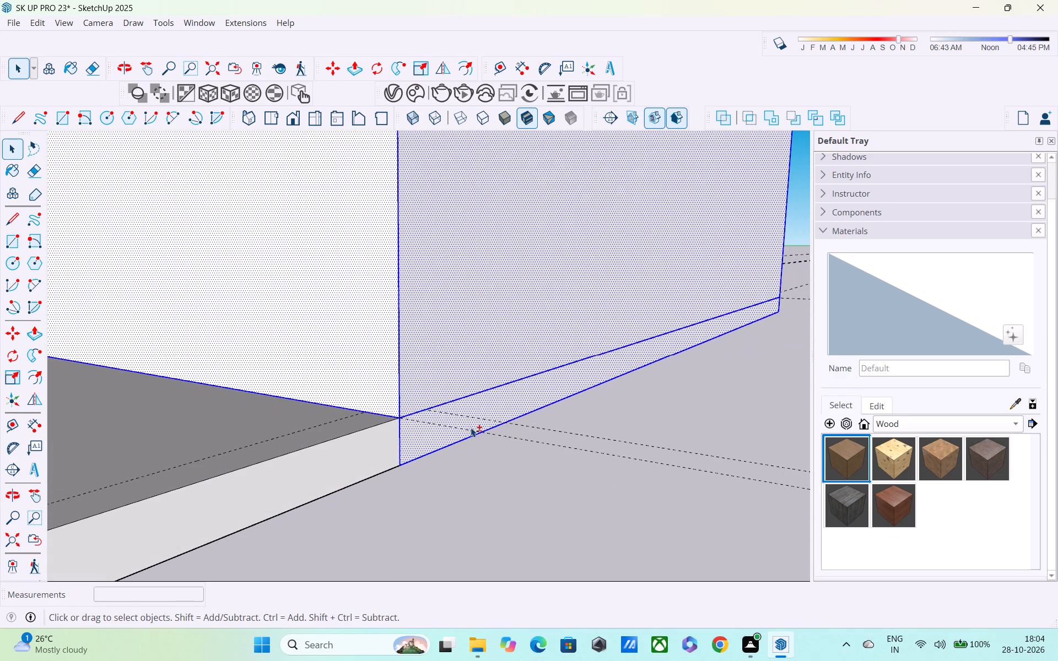
left_click(397, 436, "shift")
left_click(400, 431, "shift")
left_click(390, 450, "shift")
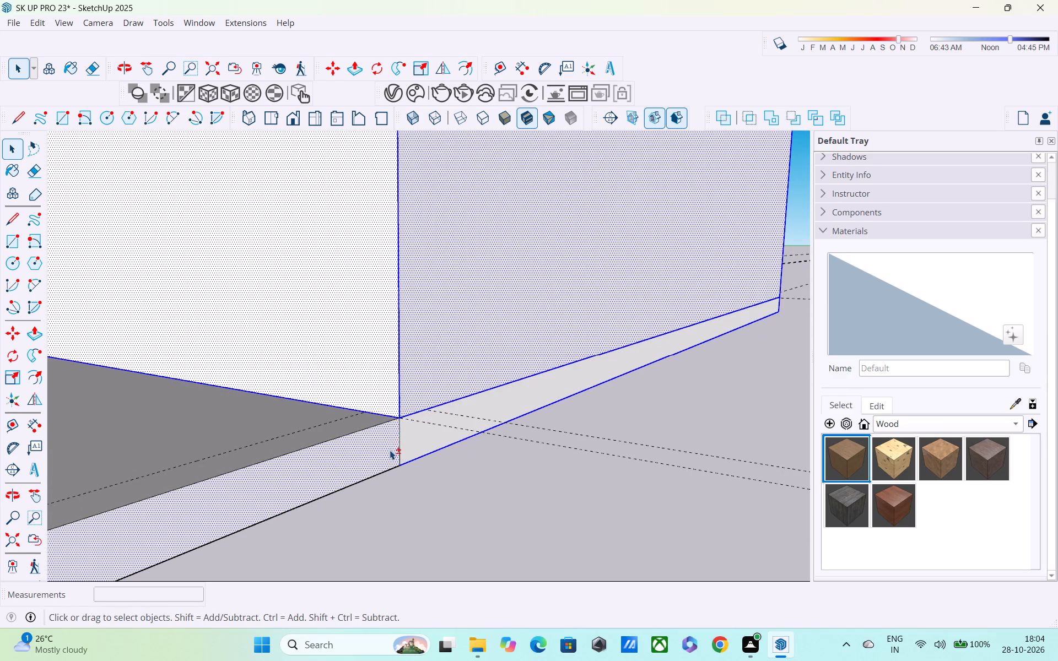
left_click(414, 458, "shift")
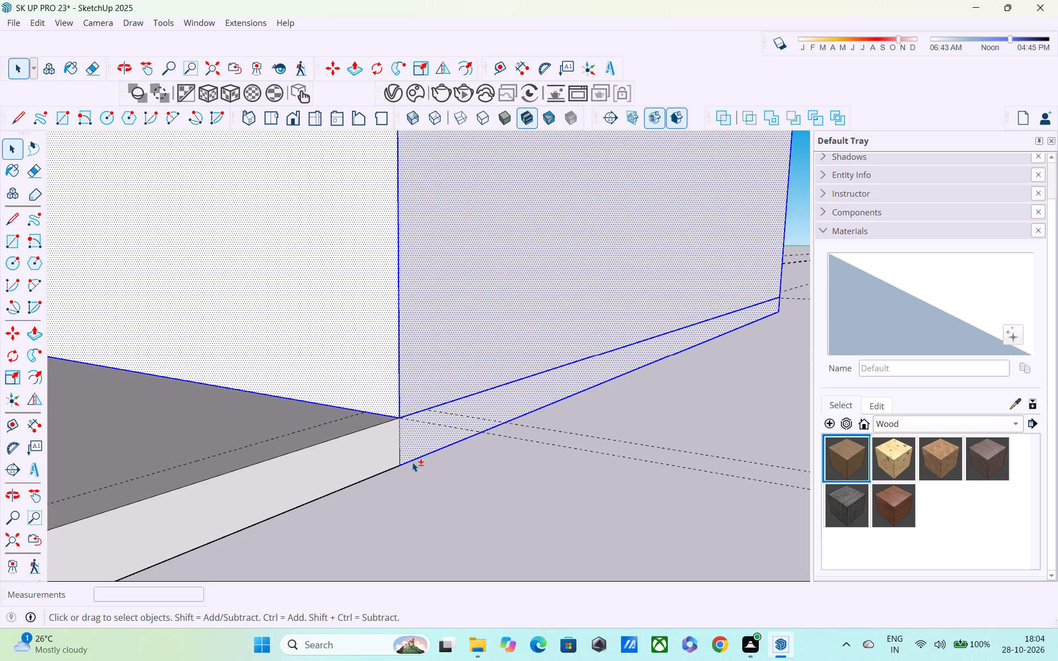
left_click(412, 462, "shift")
left_click(418, 441, "shift")
Exclude the outer end face of the open slab part, with its top, bottom and corner edges, from the selection.
middle_click_drag(425, 435, 263, 414, "shift")
scroll(257, 414, "down", 4)
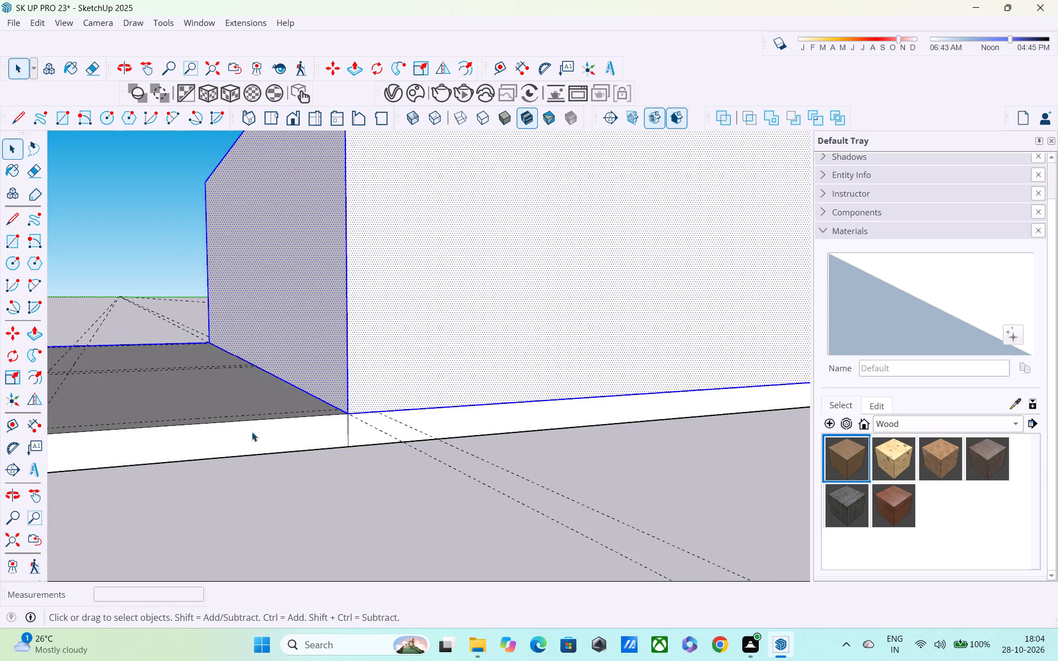
middle_click_drag(226, 435, 525, 455, "shift")
middle_click_drag(328, 447, 632, 440)
scroll(484, 443, "down", 3)
middle_click_drag(397, 486, 413, 481, "shift")
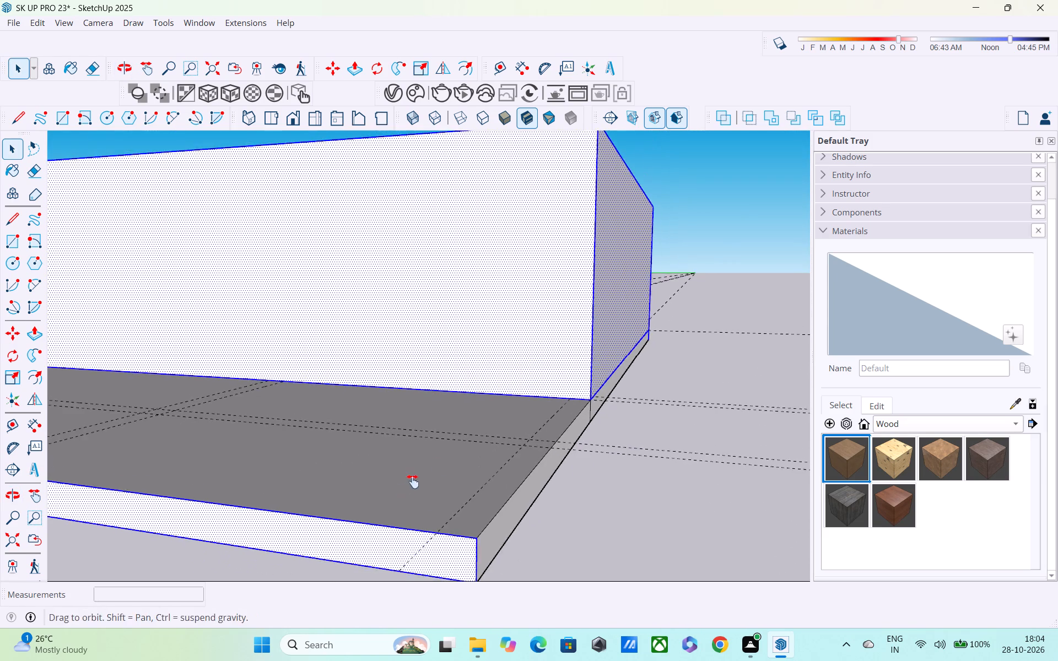
middle_click_drag(413, 481, 494, 430, "shift")
left_click(489, 474, "shift")
left_click(495, 458, "shift")
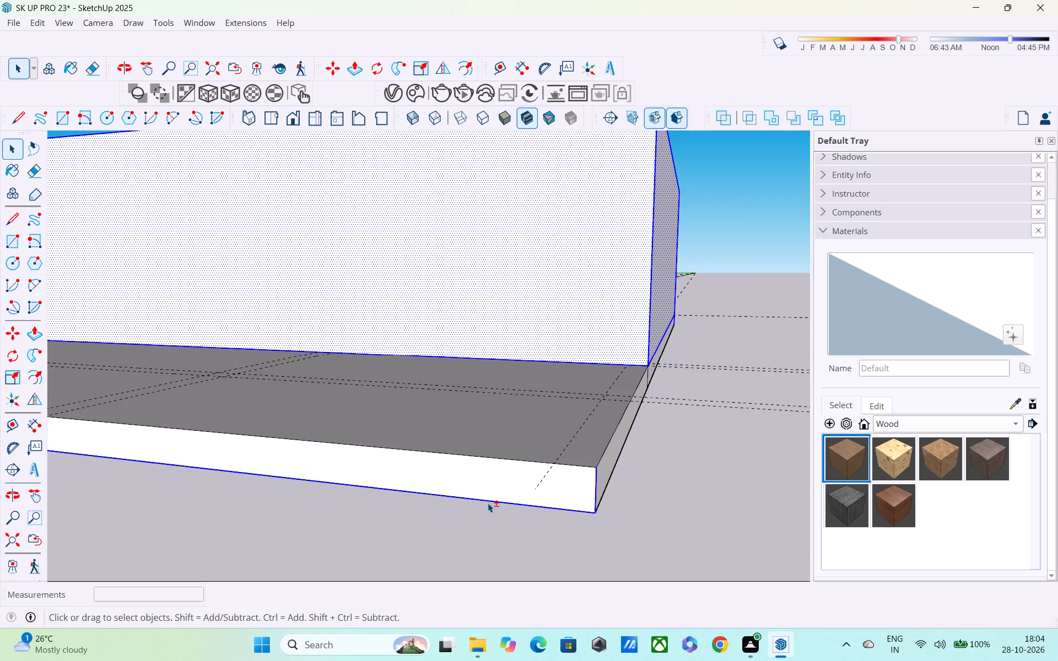
left_click(488, 500, "shift")
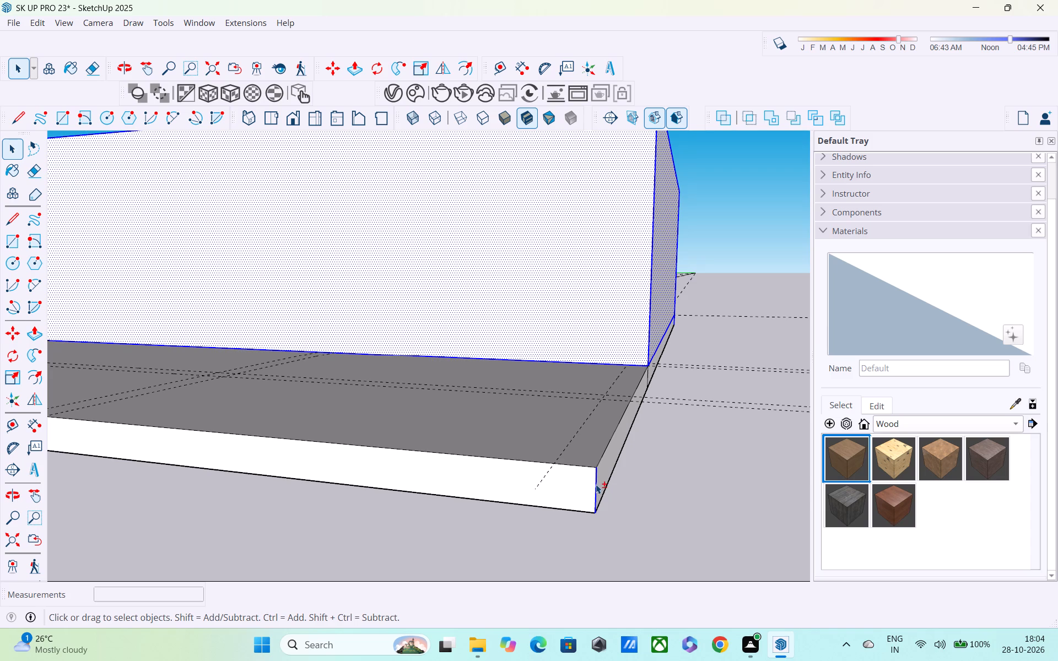
left_click(595, 485, "shift")
Exclude the opposite side face of the open slab part, with its corner, top and bottom edges, from the selection.
middle_click_drag(492, 490, 773, 469)
scroll(410, 453, "down", 4, "shift")
middle_click_drag(323, 462, 639, 429)
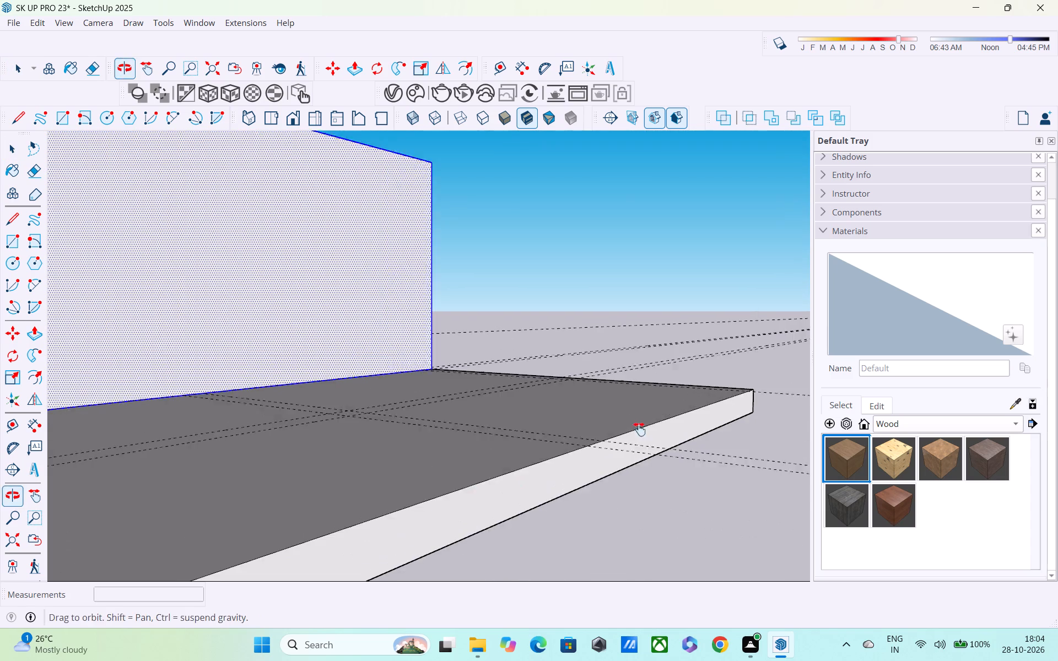
middle_click_drag(639, 429, 652, 418)
scroll(484, 435, "down", 4)
middle_click_drag(435, 457, 622, 370, "shift")
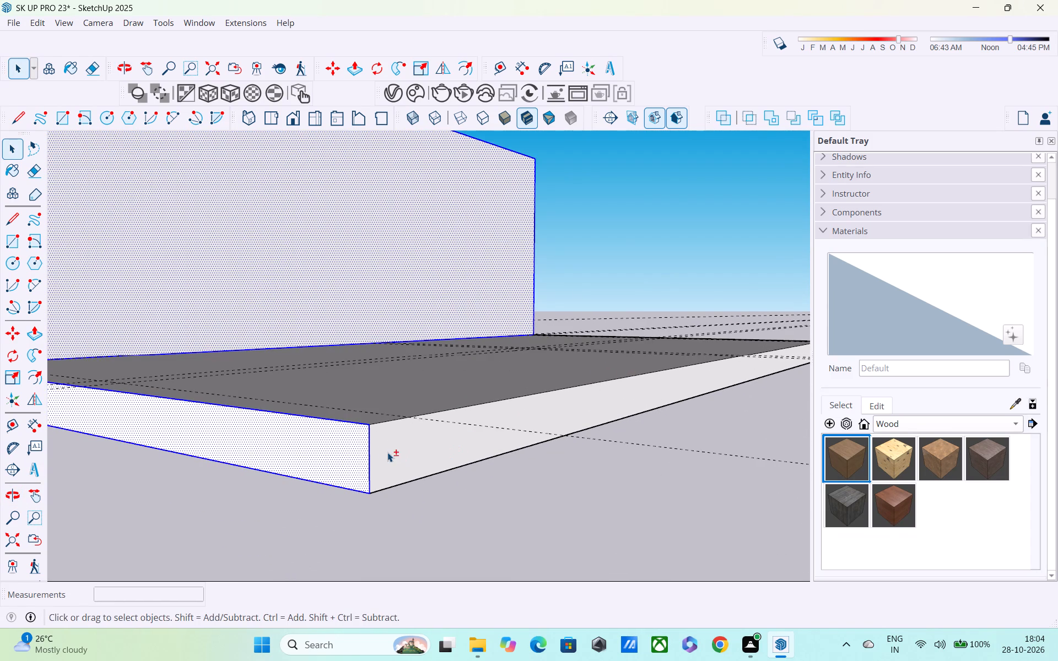
left_click(370, 433, "shift")
left_click(357, 455, "shift")
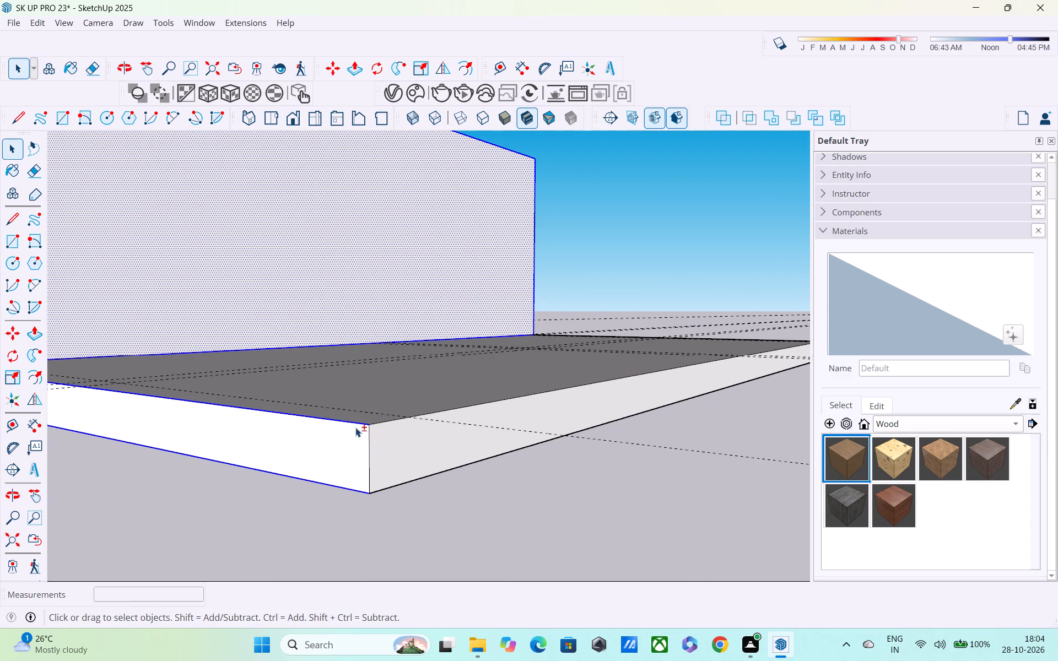
left_click(355, 425, "shift")
left_click(341, 486, "shift")
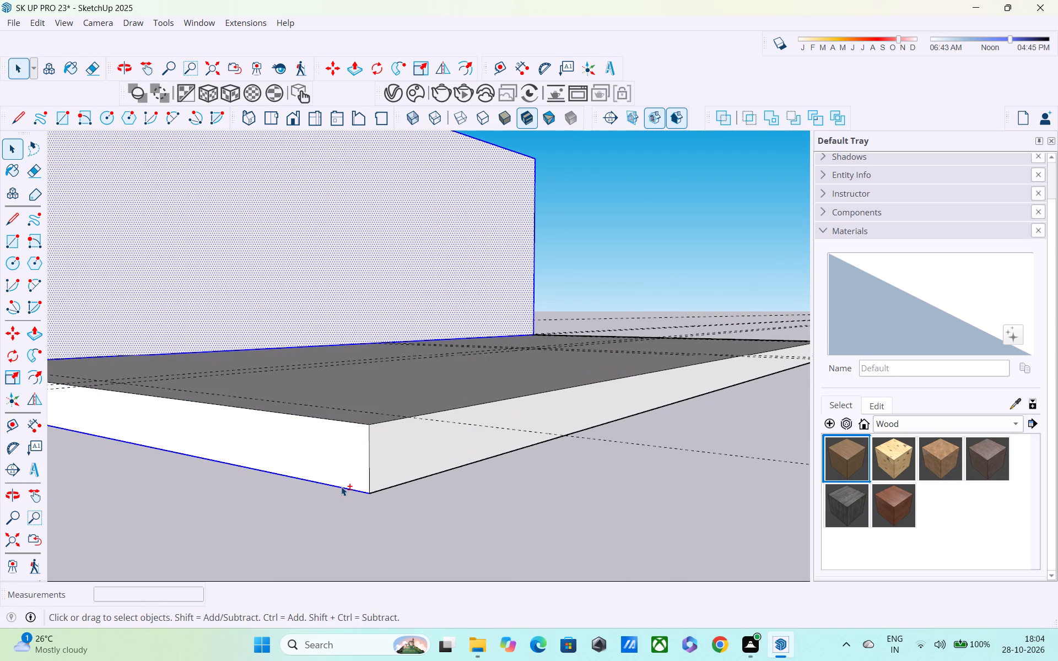
Exclude the slab face below the opposite long wall, its bottom edge and the vertical split line from the selection.
middle_click_drag(328, 469, 562, 465)
scroll(375, 453, "down", 5)
middle_click_drag(317, 445, 826, 371, "shift")
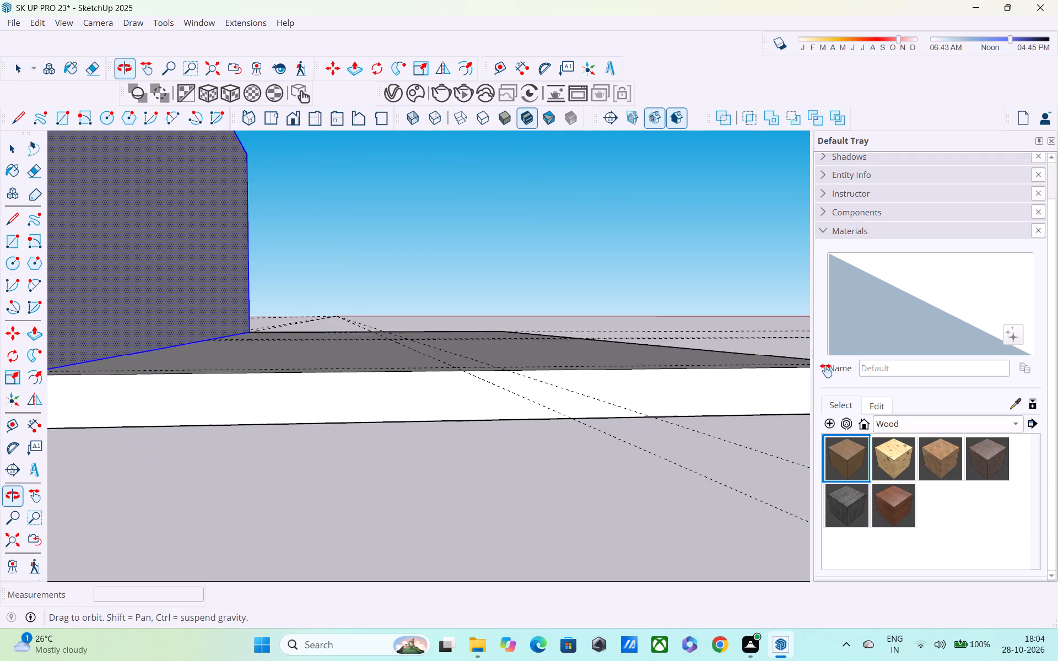
middle_click_drag(826, 371, 827, 370, "shift")
scroll(688, 373, "down", 4)
middle_click_drag(435, 419, 766, 409, "shift")
left_click(524, 385, "shift")
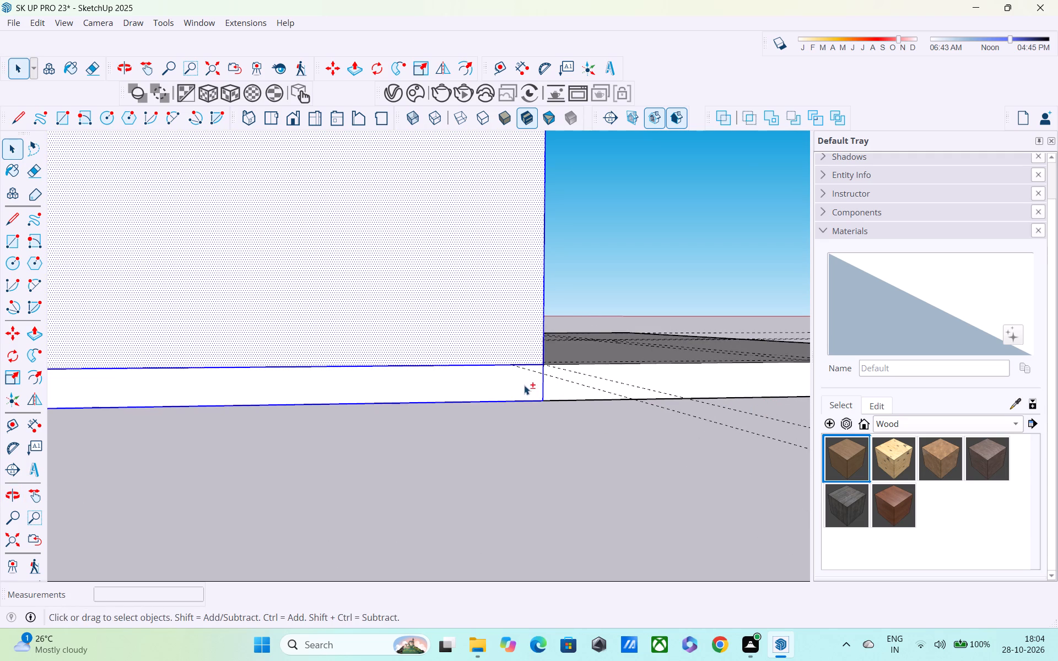
left_click(512, 405, "shift")
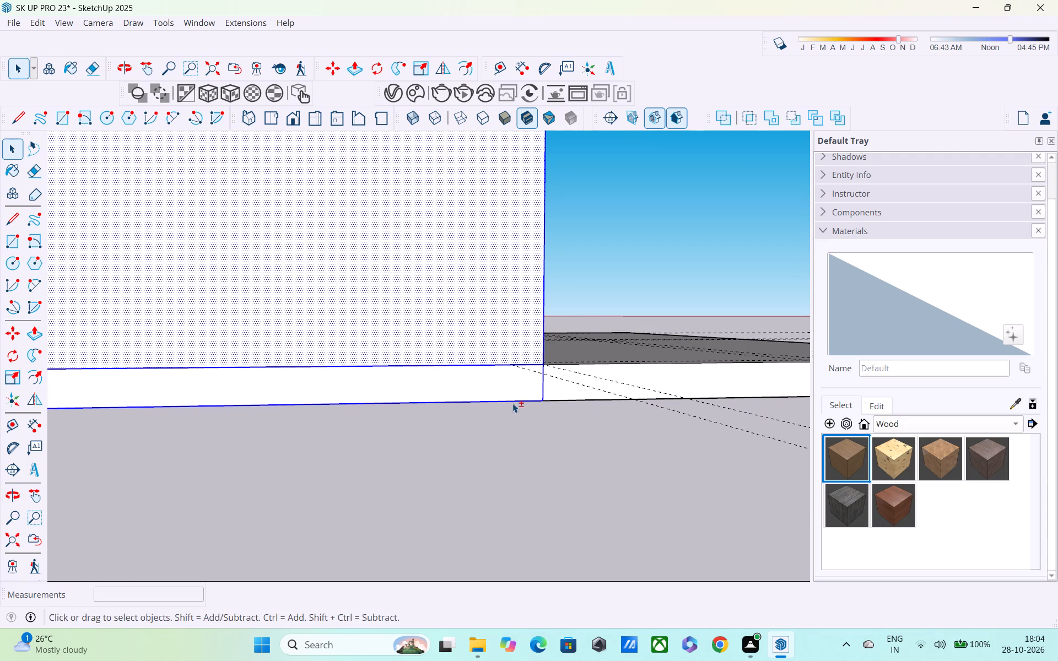
left_click(512, 403, "shift")
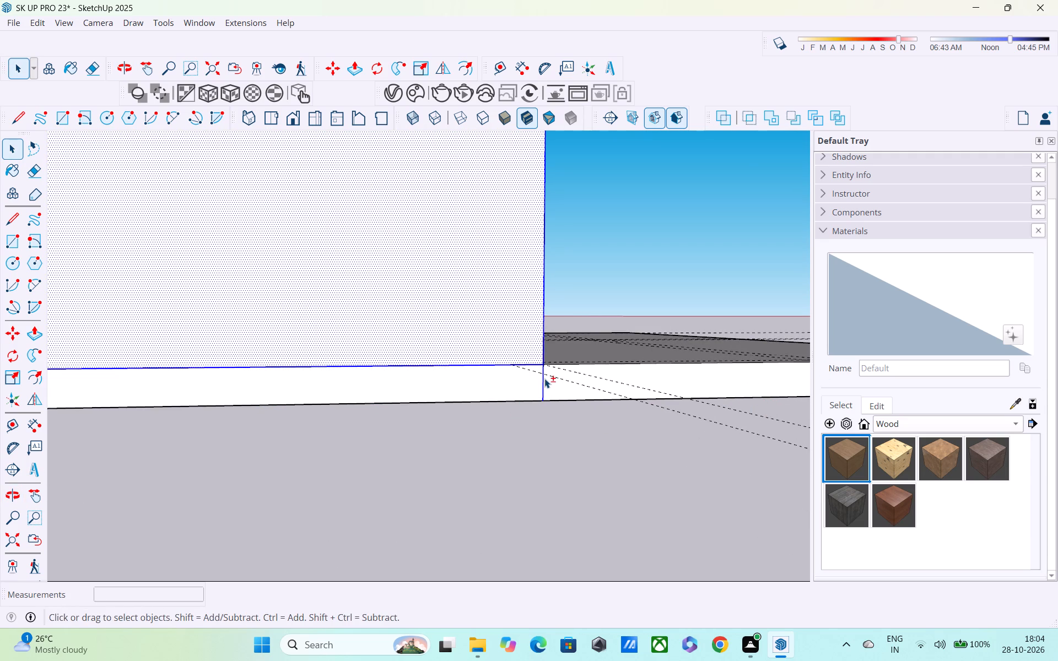
left_click(544, 378, "shift")
Exclude the slab face below the end wall opposite the open slab part, with its corner and bottom edges, from the selection.
middle_click_drag(452, 407, 785, 394, "shift")
scroll(519, 393, "down", 4)
middle_click_drag(333, 405, 397, 408, "shift")
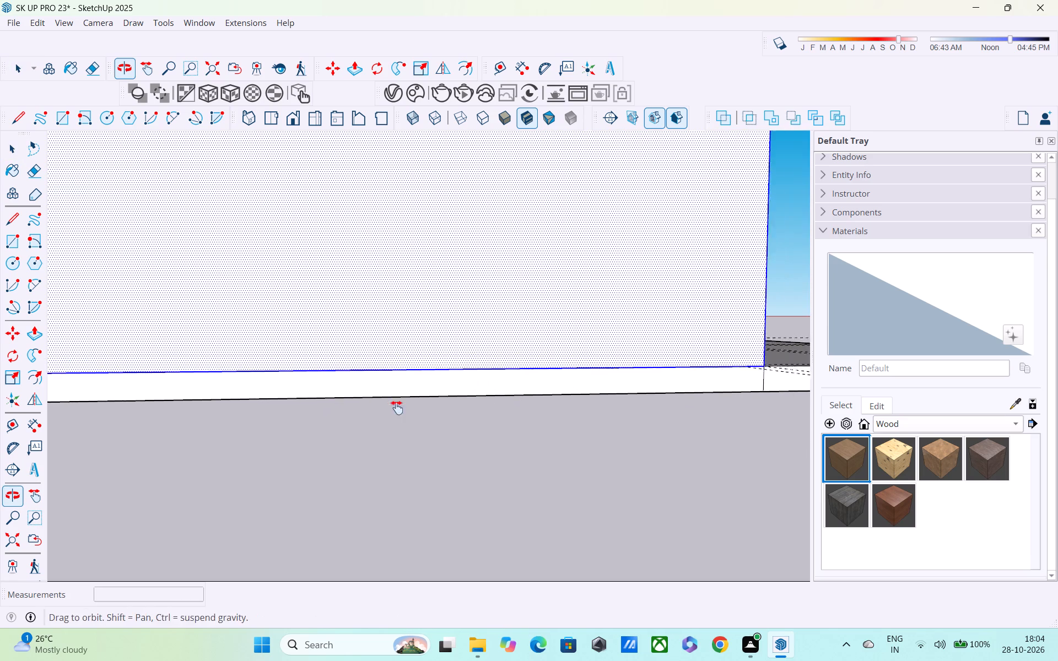
middle_click_drag(397, 408, 910, 366, "shift")
middle_click_drag(347, 362, 857, 371)
scroll(672, 374, "down", 4)
scroll(579, 399, "down", 4)
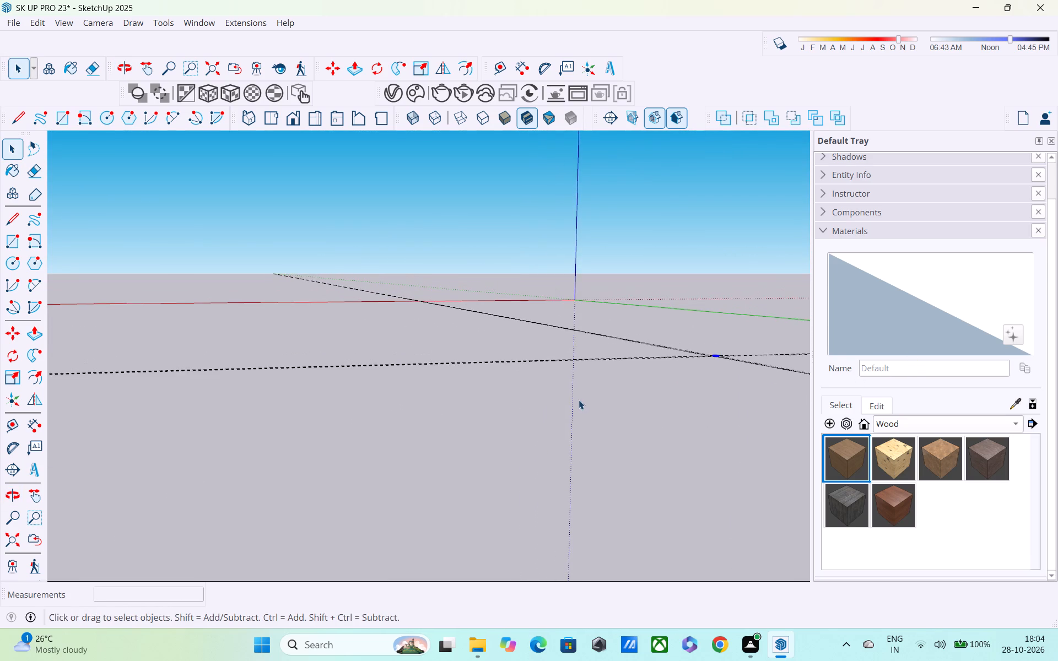
scroll(715, 347, "up", 4)
scroll(725, 360, "up", 19)
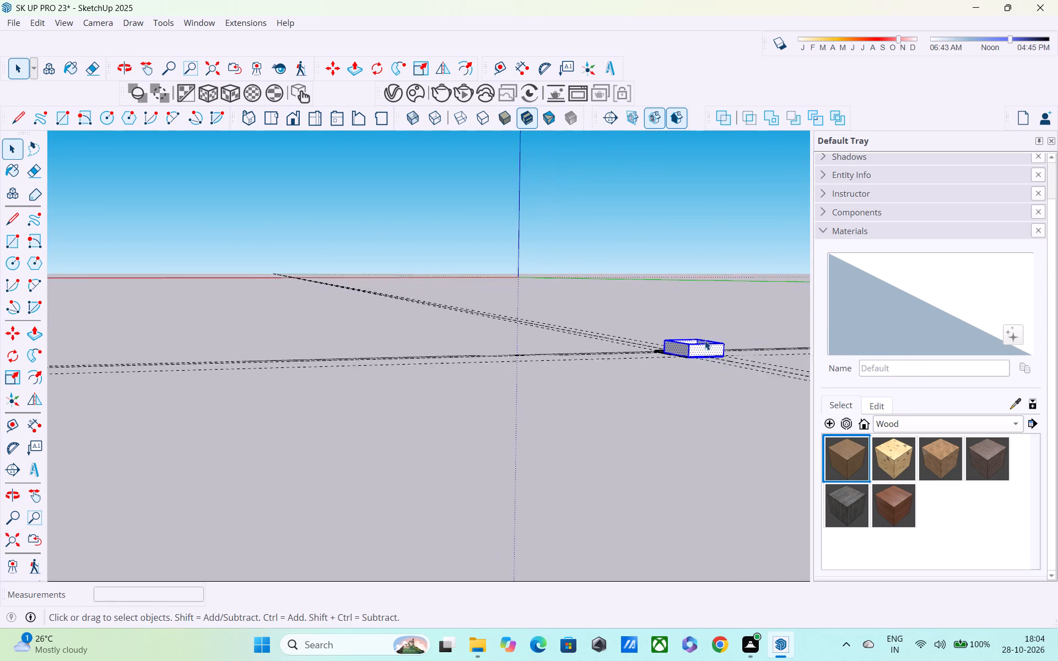
scroll(705, 340, "up", 13)
middle_click_drag(689, 374, 664, 330)
scroll(664, 330, "up", 7)
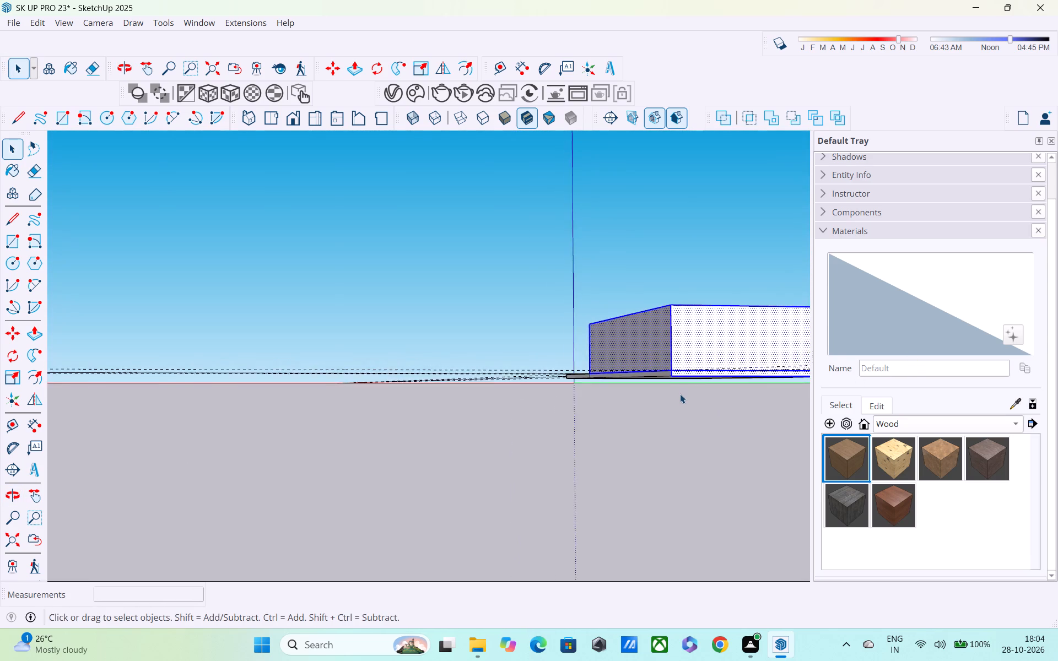
scroll(680, 394, "up", 2)
scroll(679, 391, "down", 9)
scroll(679, 388, "up", 9)
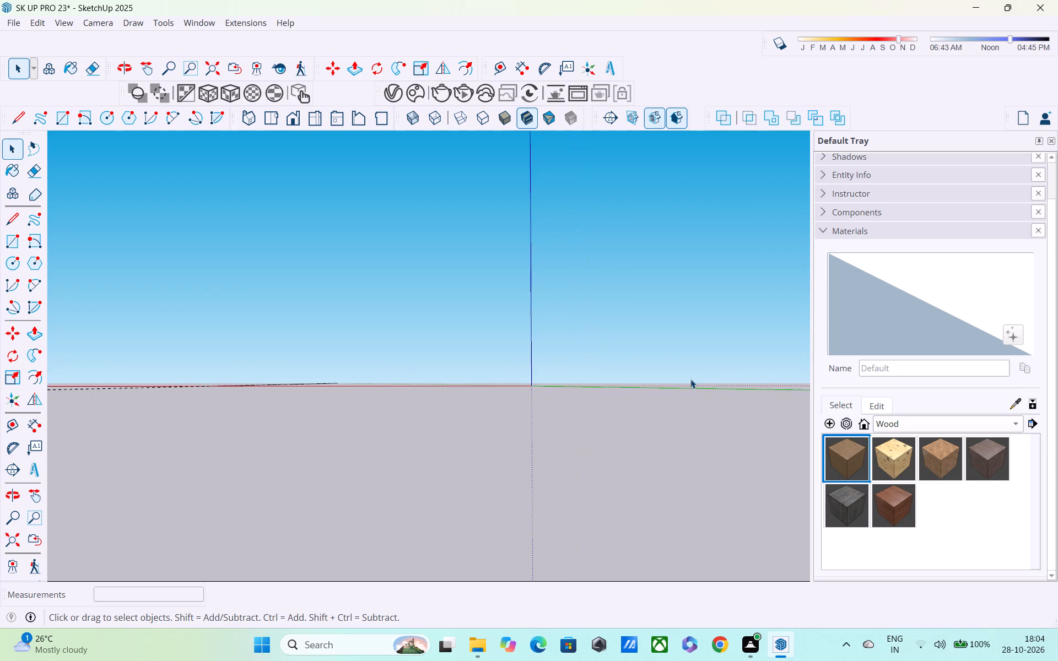
scroll(682, 397, "down", 5)
middle_click_drag(632, 479, 587, 430, "shift")
scroll(588, 418, "up", 6, "shift")
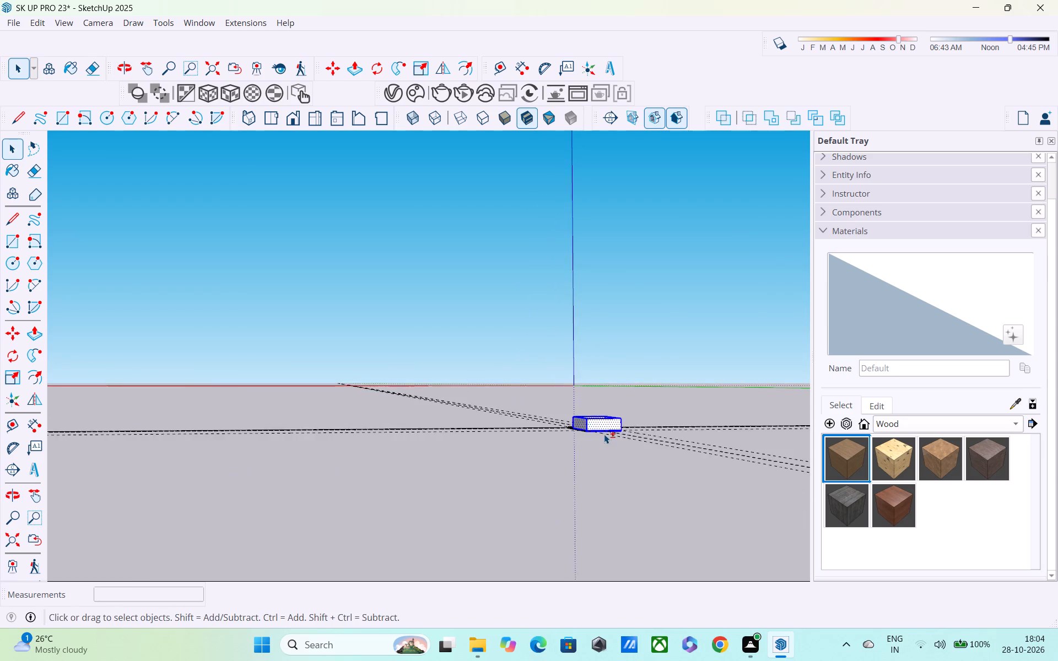
scroll(604, 434, "up", 20, "shift")
scroll(604, 434, "up", 1, "shift")
scroll(531, 436, "up", 9, "shift")
left_click(496, 426, "shift")
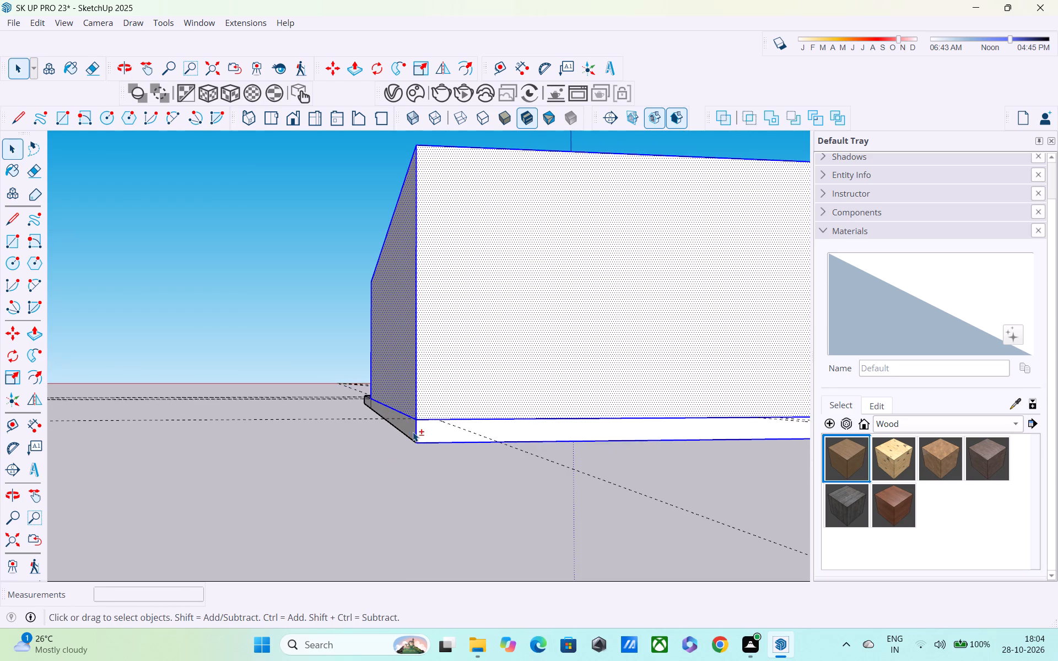
left_click(415, 433, "shift")
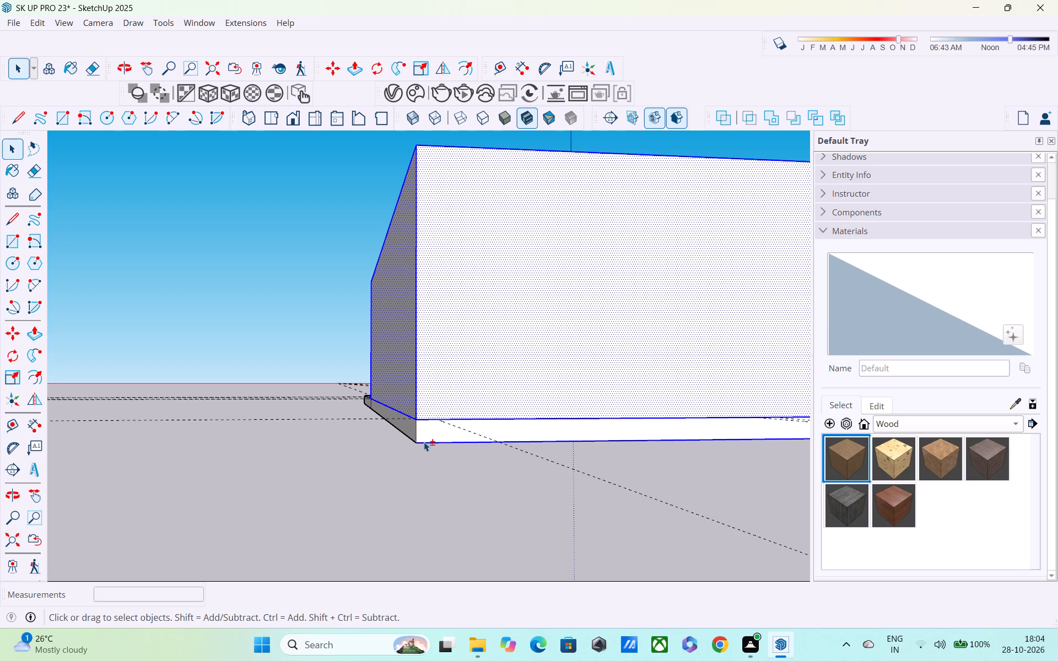
left_click(424, 441, "shift")
left_click(456, 434, "shift")
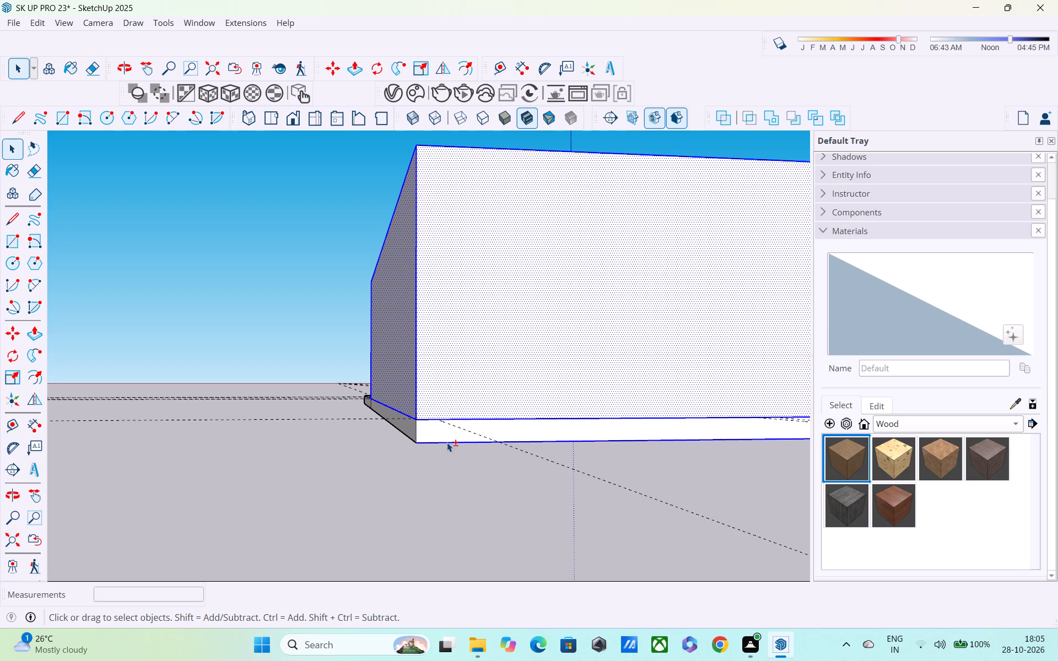
left_click(447, 442, "shift")
Make the selected wall geometry into a group and clear the selection.
scroll(461, 438, "up", 1, "shift")
middle_click_drag(461, 438, 292, 401, "shift")
scroll(343, 417, "down", 5)
scroll(652, 371, "down", 3)
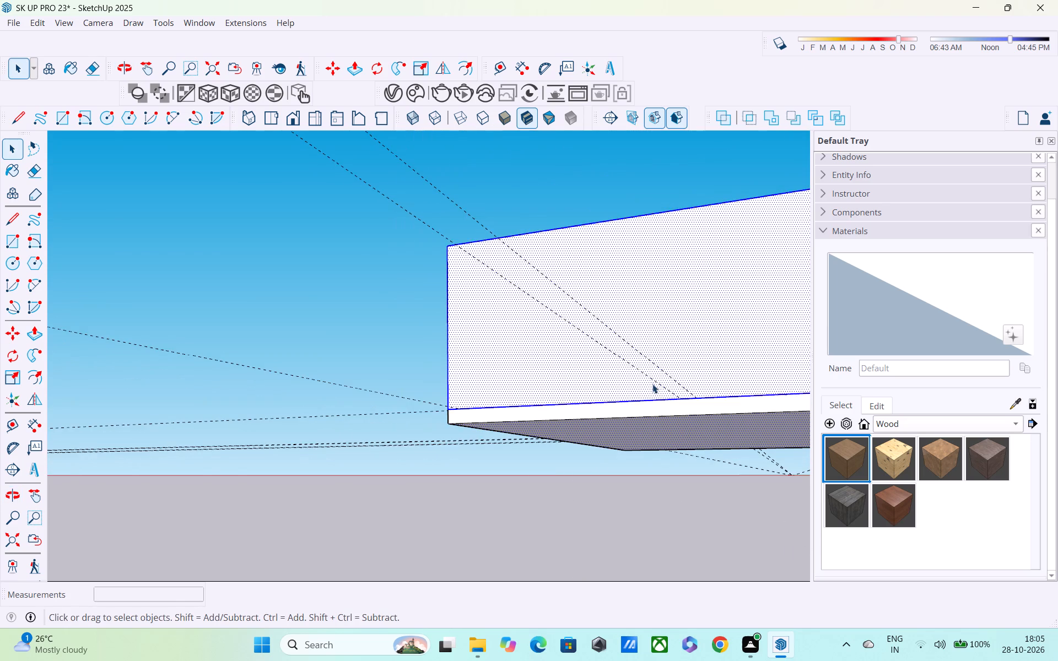
scroll(653, 394, "down", 1)
middle_click_drag(645, 414, 421, 470)
scroll(421, 465, "up", 1)
scroll(541, 402, "down", 3)
middle_click_drag(576, 421, 472, 444)
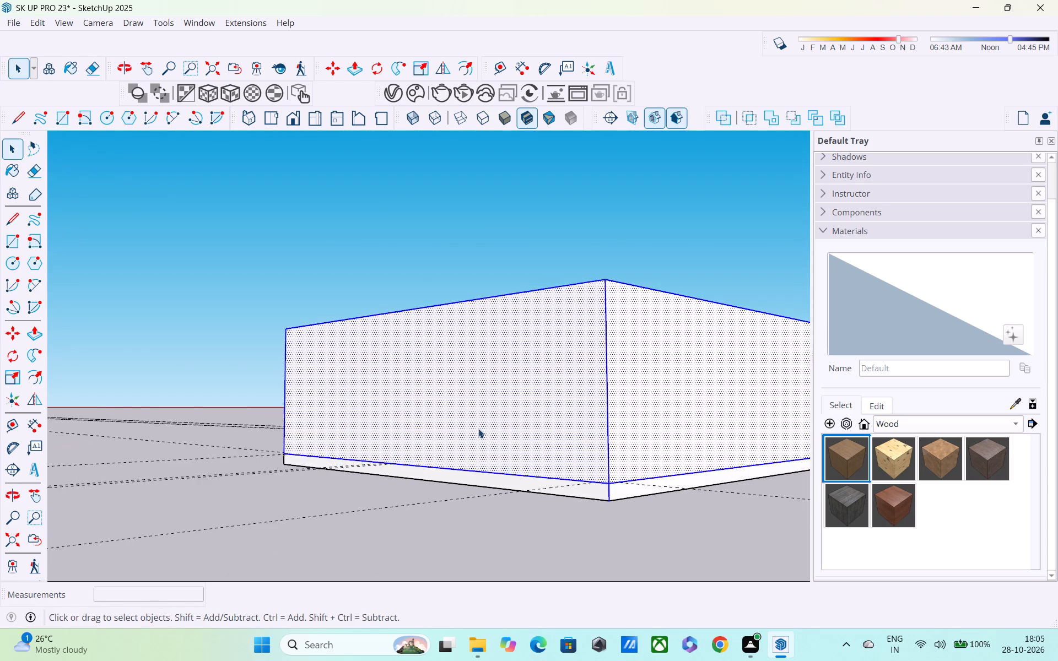
scroll(478, 429, "down", 4)
scroll(608, 434, "up", 3)
middle_click_drag(607, 435, 366, 528)
scroll(364, 503, "down", 5)
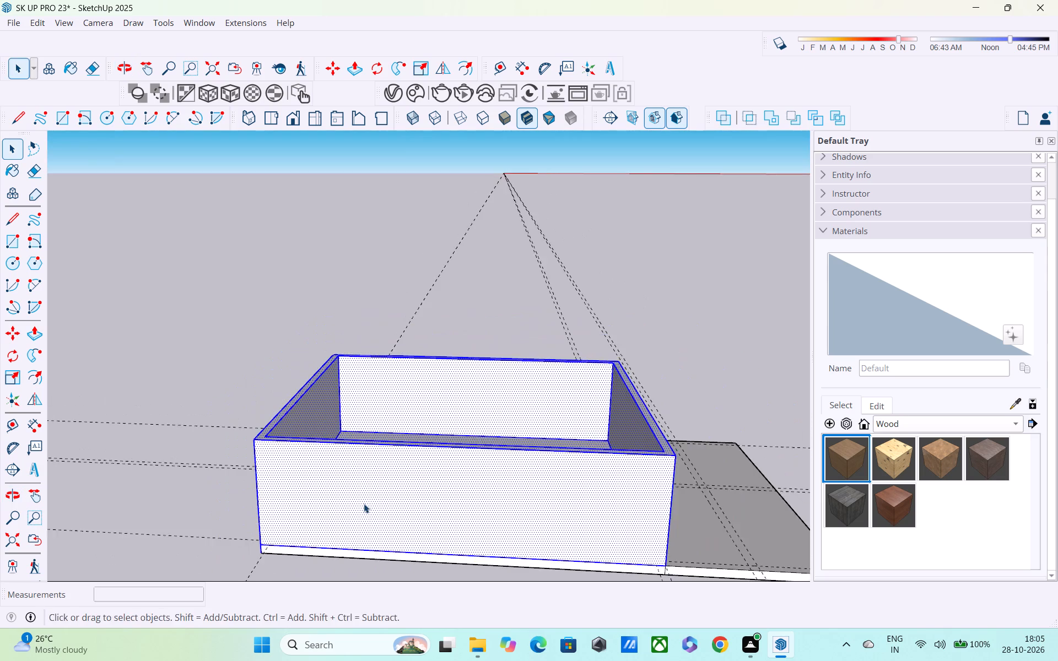
middle_click_drag(365, 503, 350, 466)
scroll(350, 466, "up", 1)
right_click(365, 464)
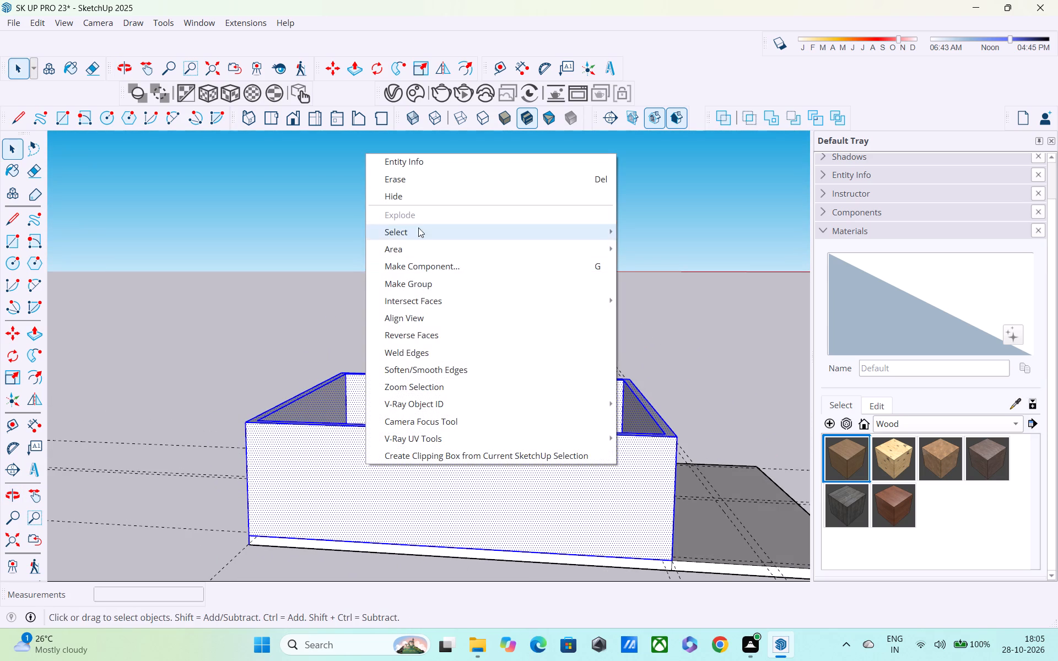
left_click(418, 283)
scroll(494, 351, "up", 1)
middle_click_drag(478, 337, 457, 315)
scroll(455, 317, "down", 3)
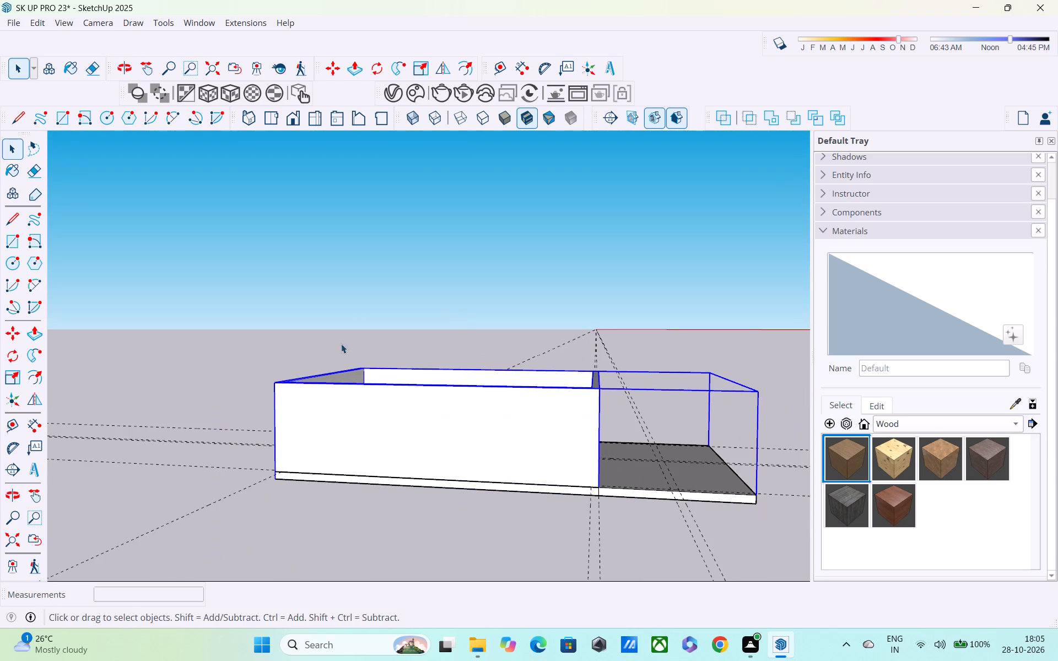
left_click(330, 339)
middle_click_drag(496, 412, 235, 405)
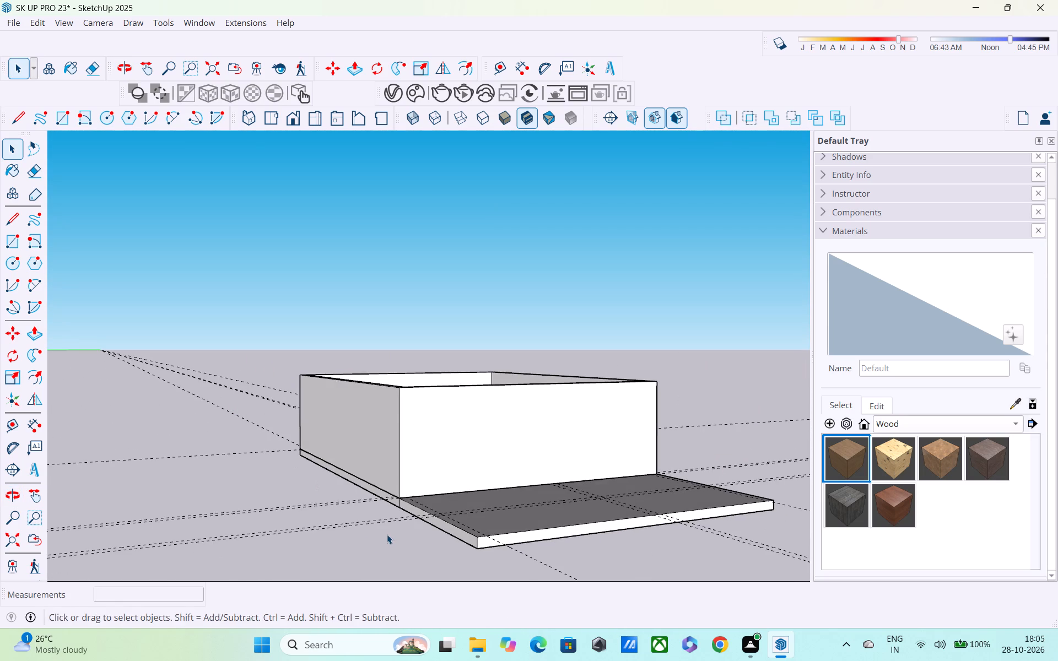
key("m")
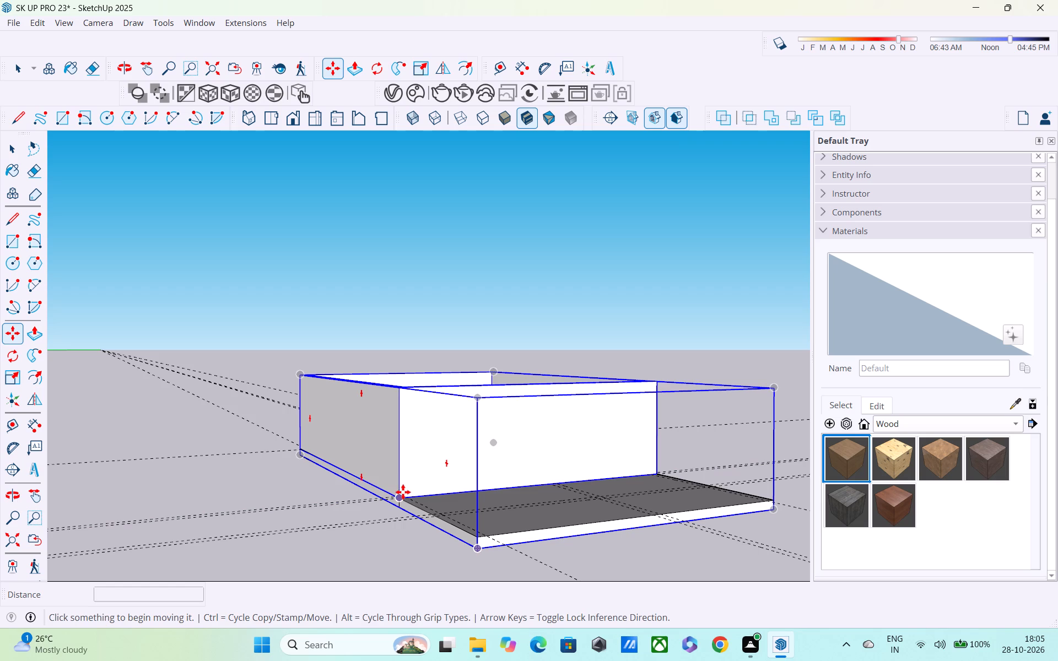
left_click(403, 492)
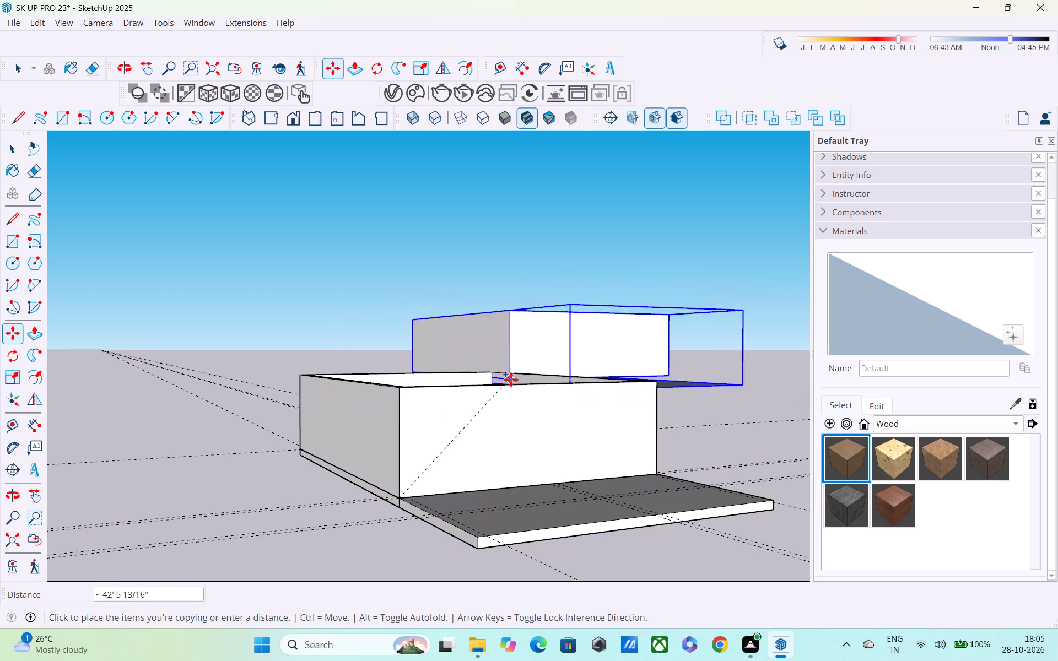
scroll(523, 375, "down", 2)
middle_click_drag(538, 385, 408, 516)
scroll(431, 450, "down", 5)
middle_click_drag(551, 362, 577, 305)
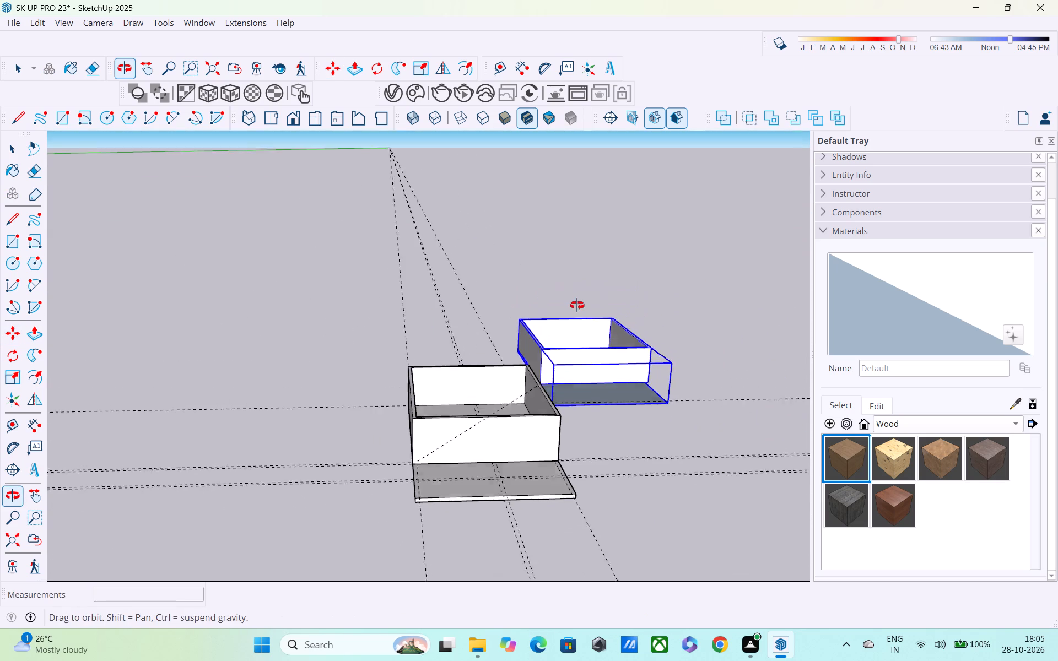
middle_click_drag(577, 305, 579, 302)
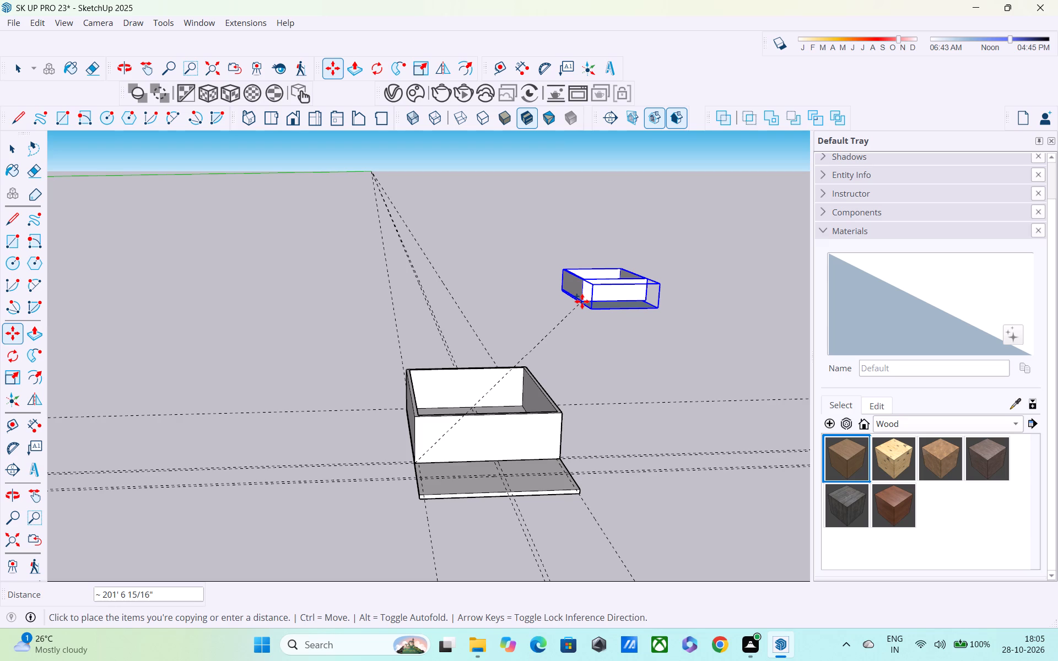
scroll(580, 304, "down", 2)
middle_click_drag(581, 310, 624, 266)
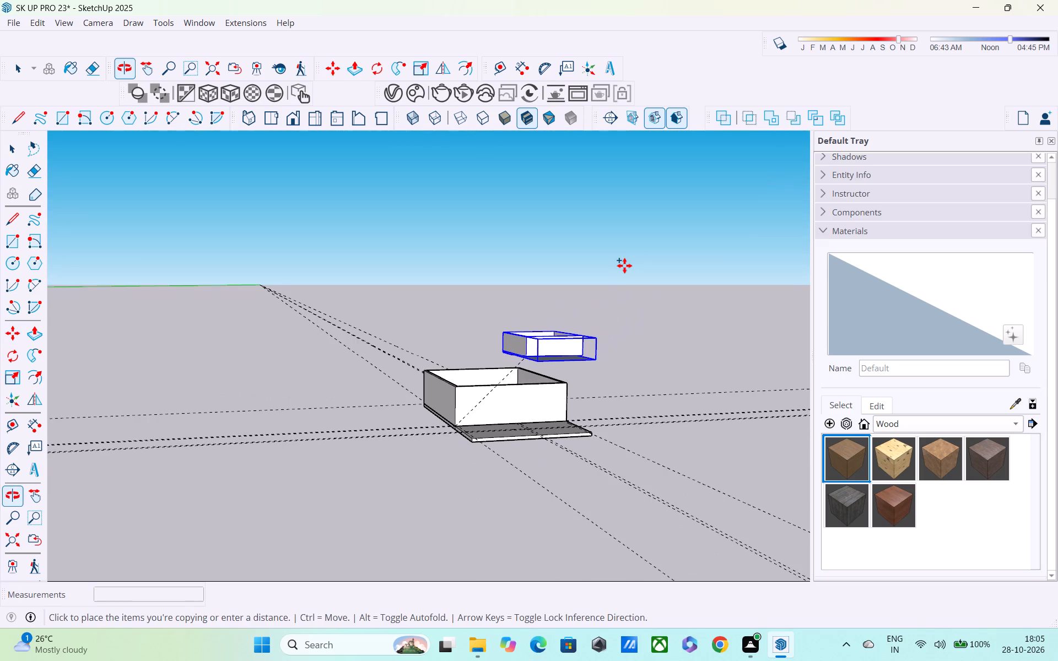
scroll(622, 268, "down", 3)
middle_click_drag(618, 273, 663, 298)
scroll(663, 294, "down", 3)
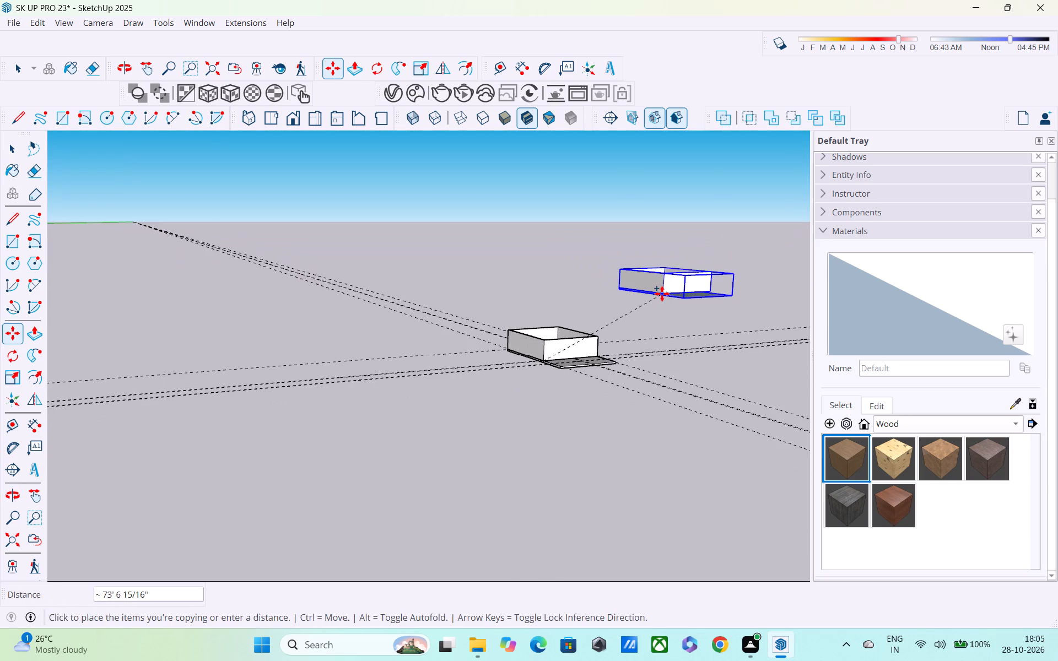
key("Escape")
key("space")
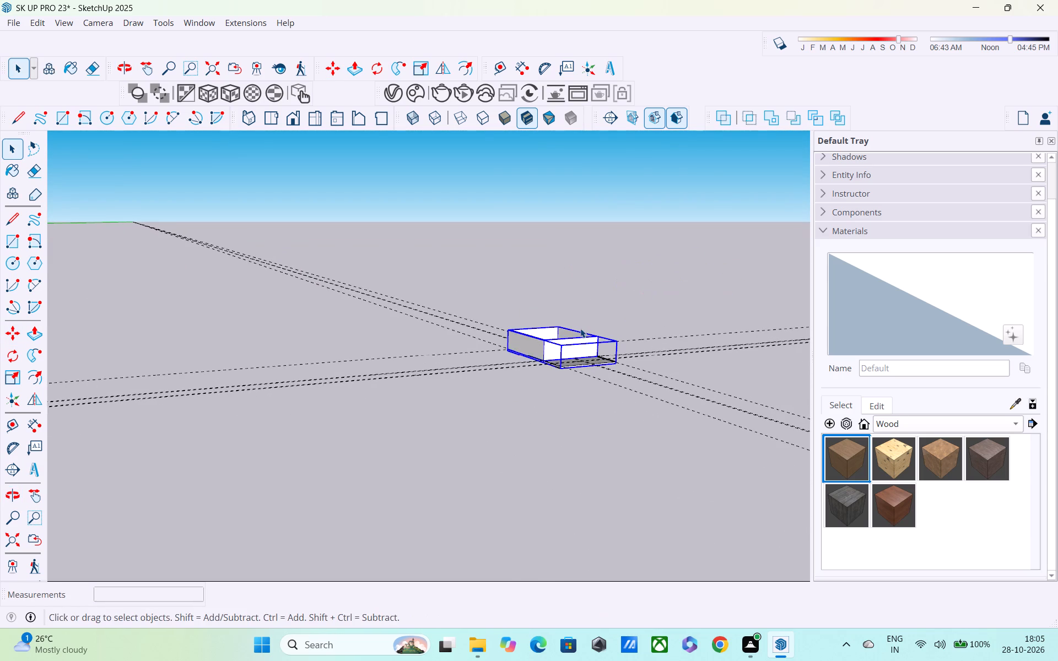
Copy the wall group from its lower front corner to a spot about 73' away from the original building, and deselect it.
scroll(580, 328, "up", 3)
key("m")
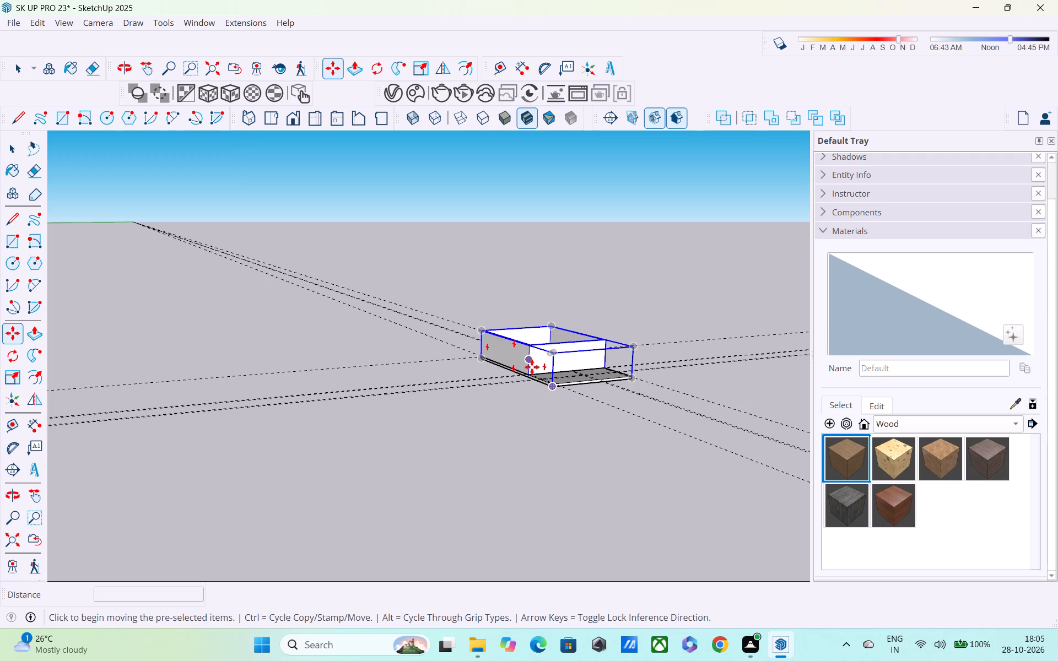
left_click(530, 377)
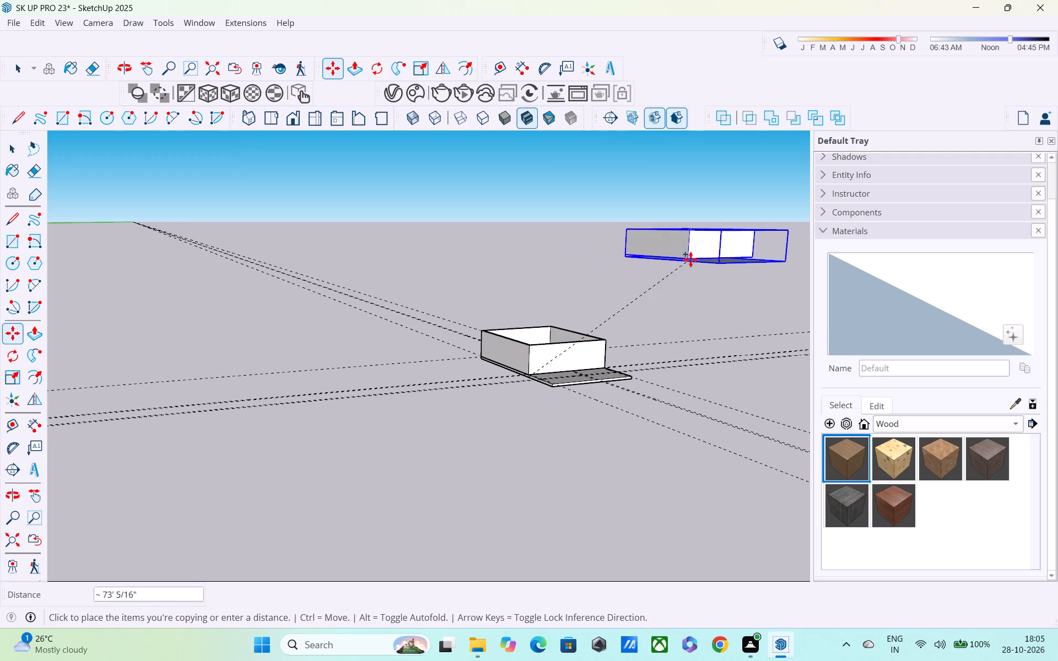
left_click(690, 259)
middle_click_drag(608, 384, 569, 441)
key("space")
left_click(631, 292)
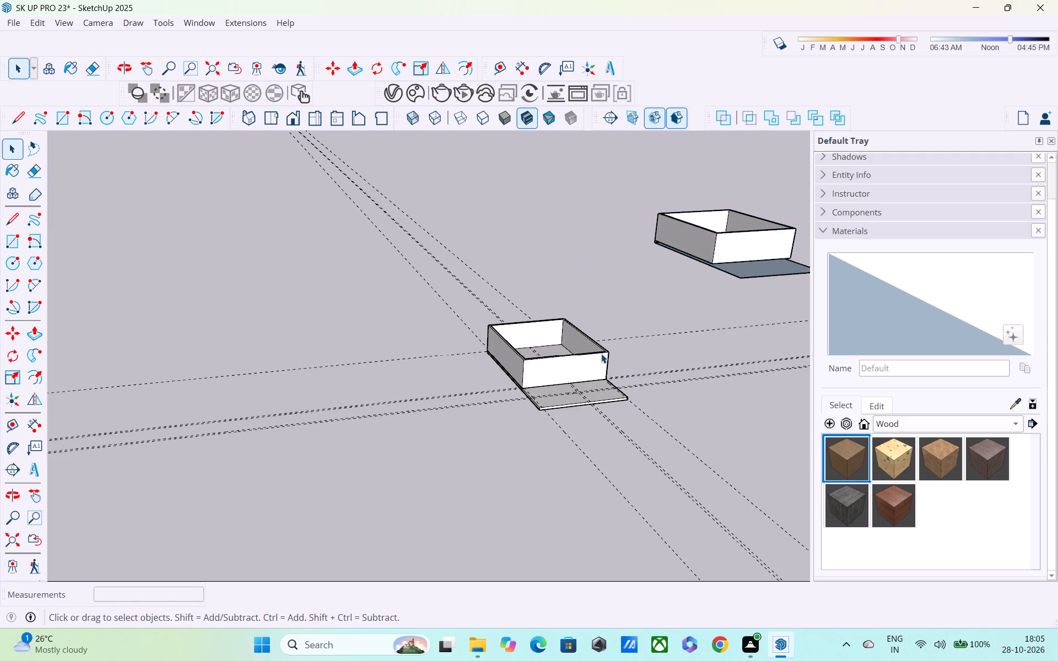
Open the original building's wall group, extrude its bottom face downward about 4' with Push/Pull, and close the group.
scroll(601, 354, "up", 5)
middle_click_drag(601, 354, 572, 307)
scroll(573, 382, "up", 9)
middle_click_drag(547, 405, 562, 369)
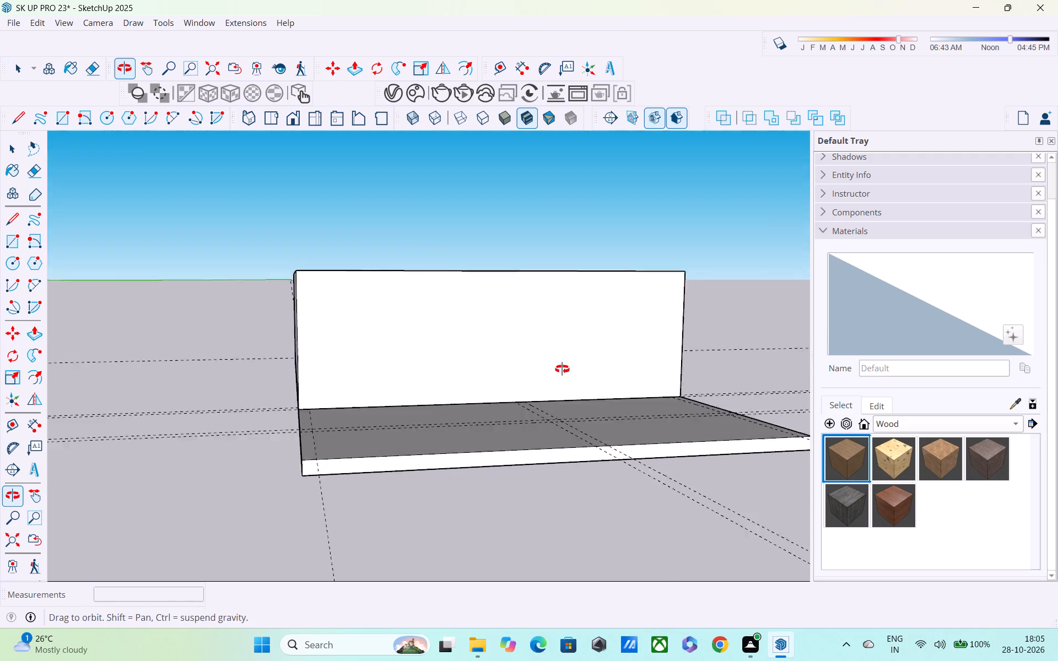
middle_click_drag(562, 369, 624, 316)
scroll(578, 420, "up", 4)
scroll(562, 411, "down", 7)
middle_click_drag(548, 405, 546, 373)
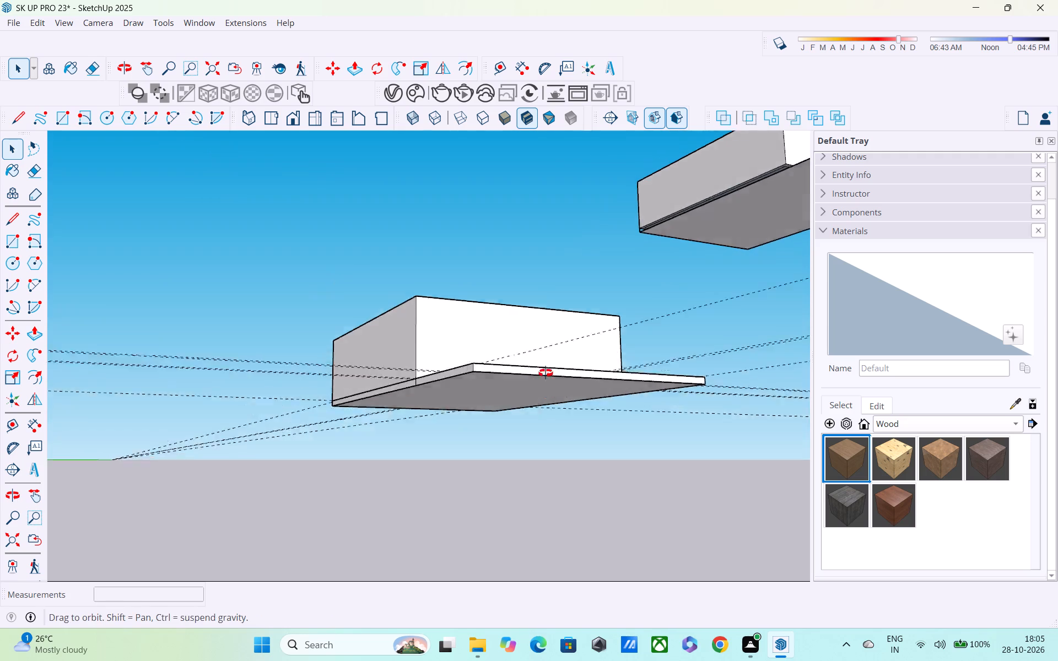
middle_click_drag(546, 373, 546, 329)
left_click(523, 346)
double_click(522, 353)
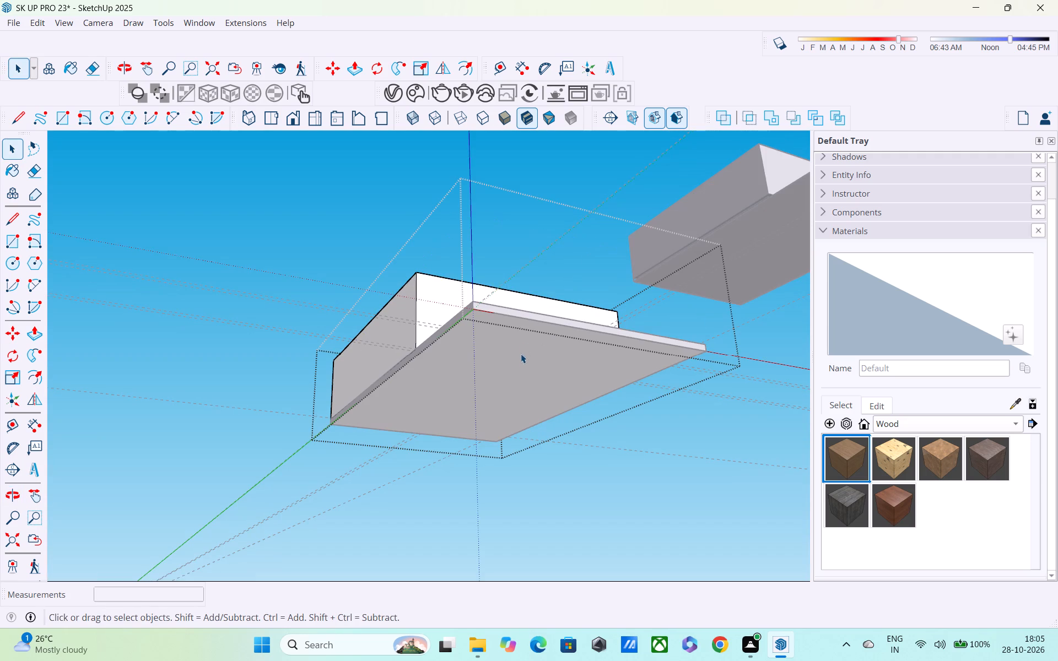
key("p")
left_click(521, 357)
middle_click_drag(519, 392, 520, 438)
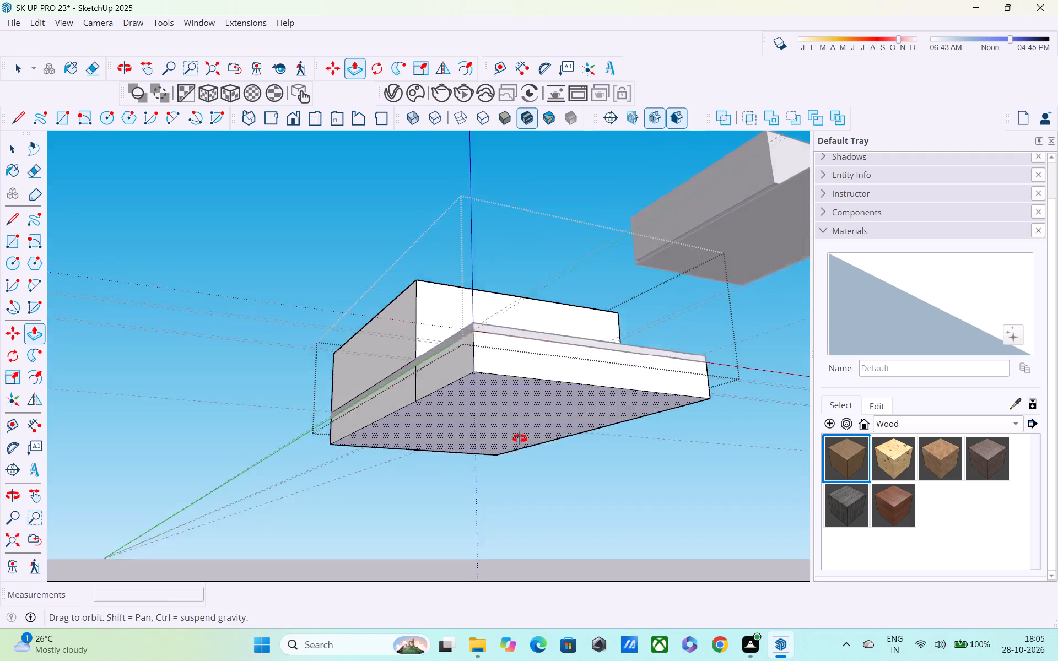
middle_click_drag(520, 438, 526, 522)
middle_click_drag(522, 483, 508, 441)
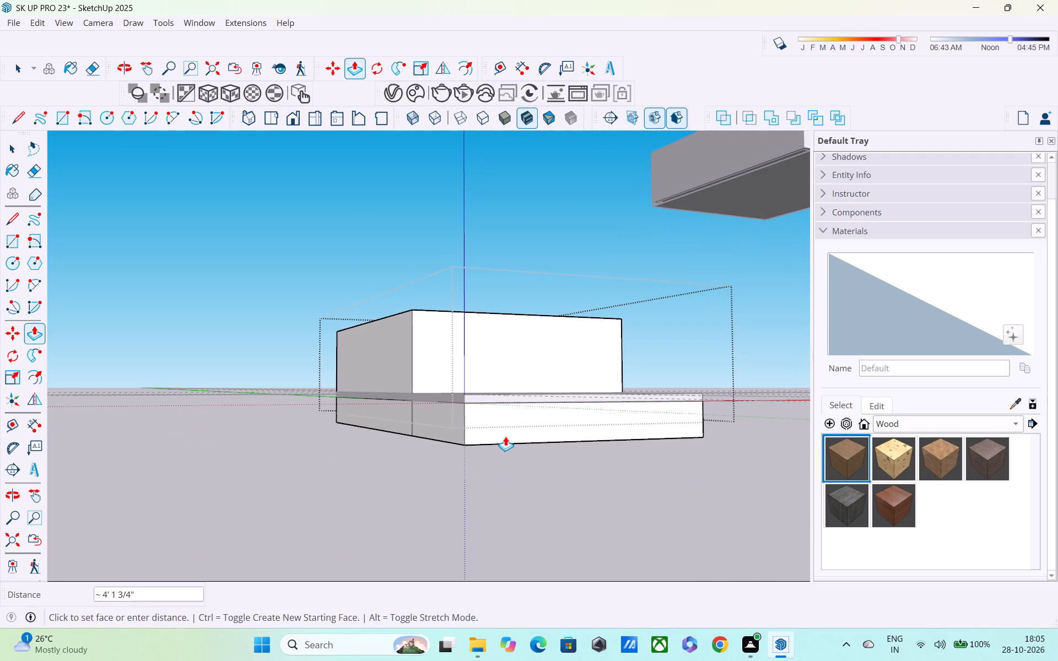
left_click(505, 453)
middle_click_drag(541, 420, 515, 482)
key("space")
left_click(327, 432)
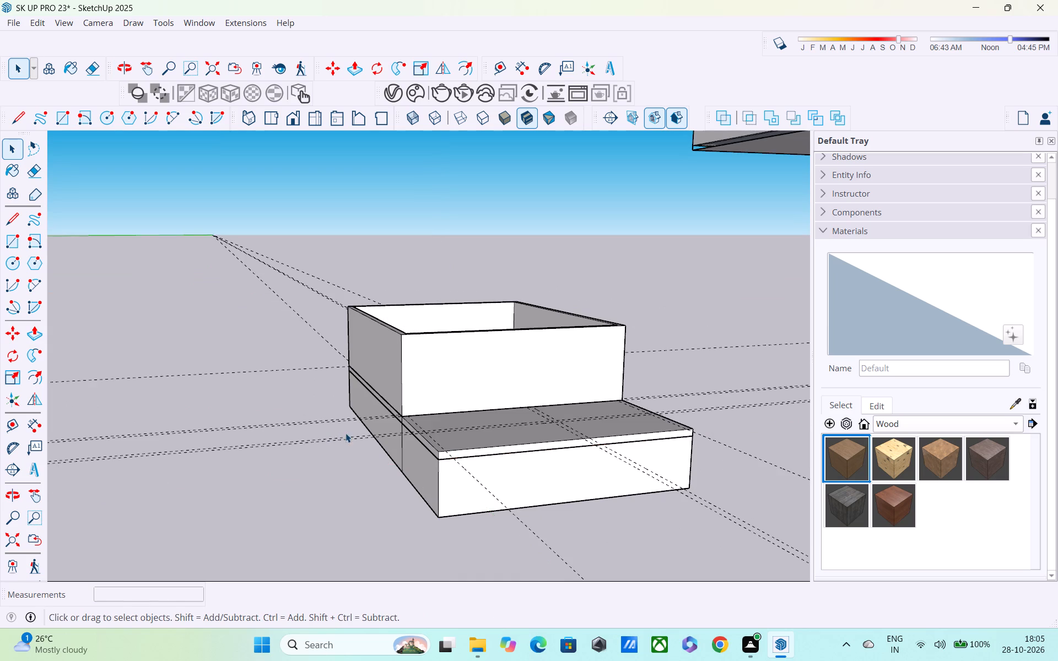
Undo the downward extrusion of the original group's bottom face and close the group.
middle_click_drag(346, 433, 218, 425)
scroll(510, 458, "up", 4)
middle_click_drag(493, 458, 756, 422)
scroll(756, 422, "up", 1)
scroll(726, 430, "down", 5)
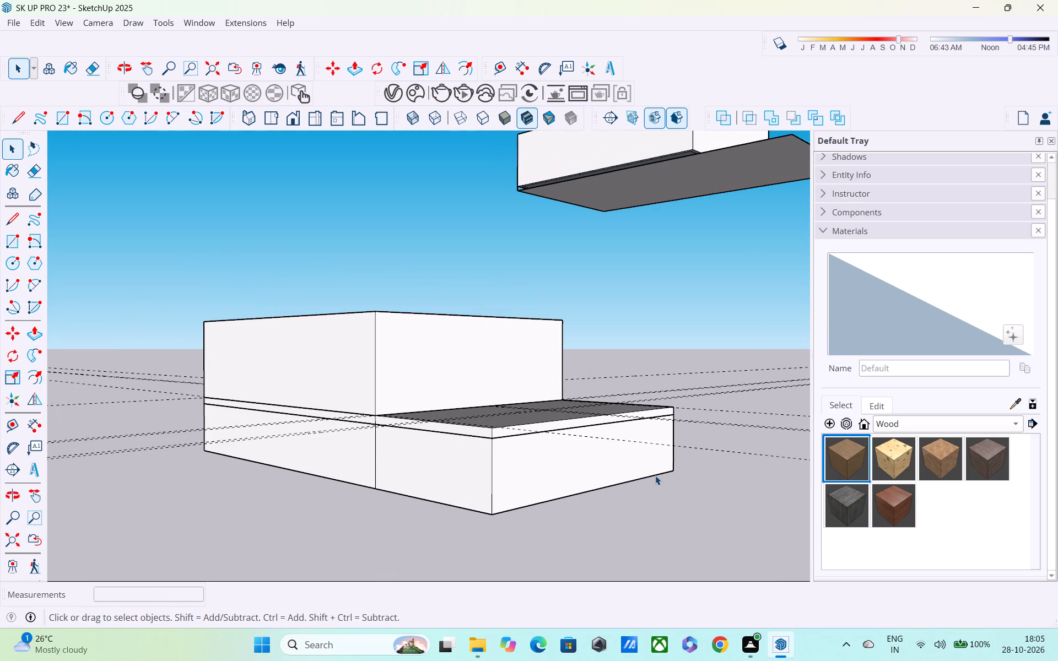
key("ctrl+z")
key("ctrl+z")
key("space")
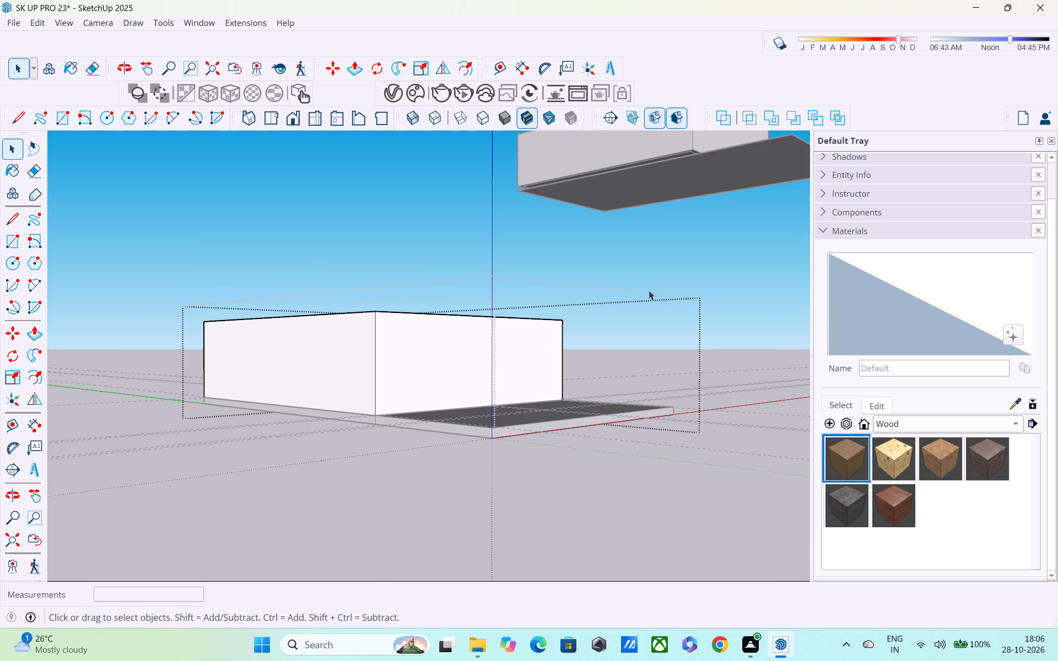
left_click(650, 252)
Examine where the original building's front wall meets the open slab part.
middle_click_drag(603, 419, 439, 472)
scroll(522, 377, "up", 4)
middle_click_drag(525, 410, 511, 503)
scroll(498, 492, "up", 3)
middle_click_drag(496, 490, 490, 419, "shift")
scroll(490, 419, "up", 1)
scroll(489, 415, "down", 2)
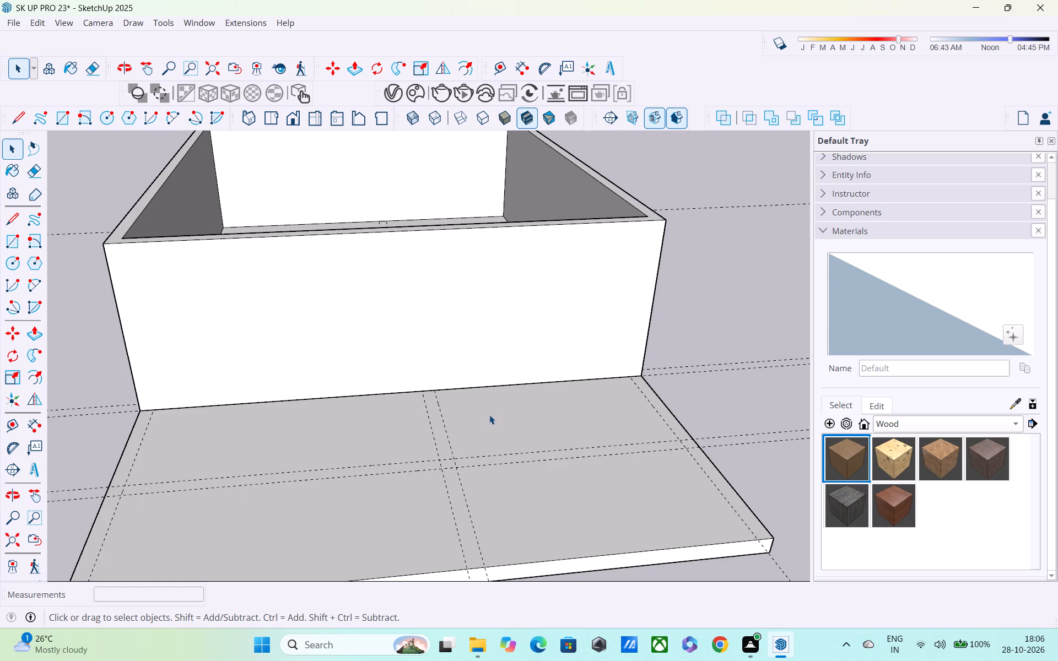
middle_click_drag(490, 462, 493, 470)
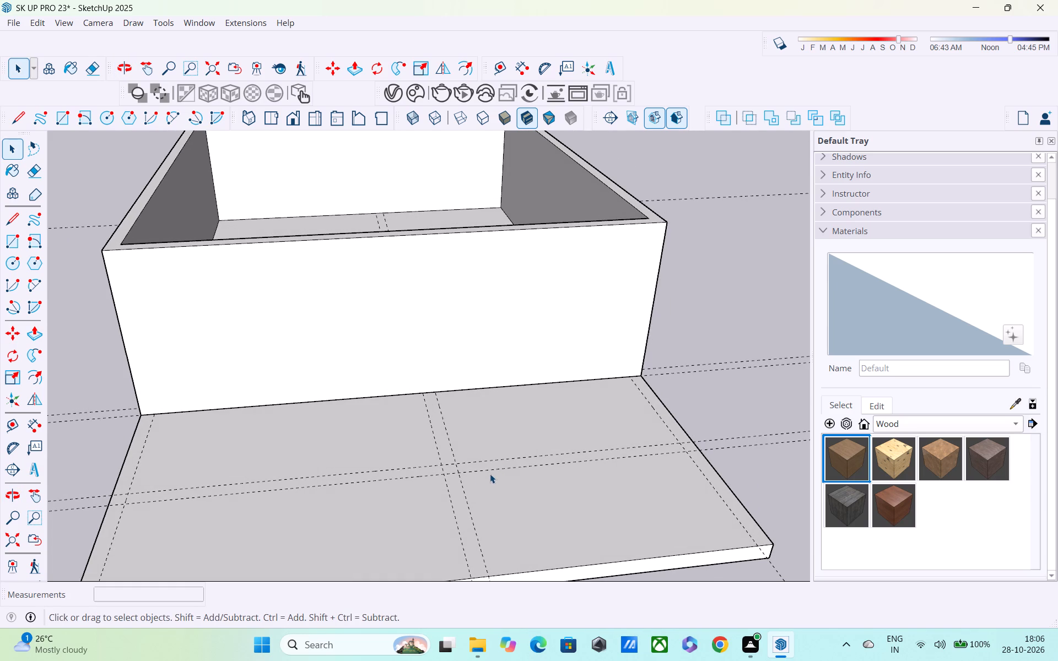
Draw a rectangle over the original building's wall tops, from one back outer corner to the diagonally opposite front outer corner.
middle_click_drag(469, 436, 492, 517, "shift")
key("r")
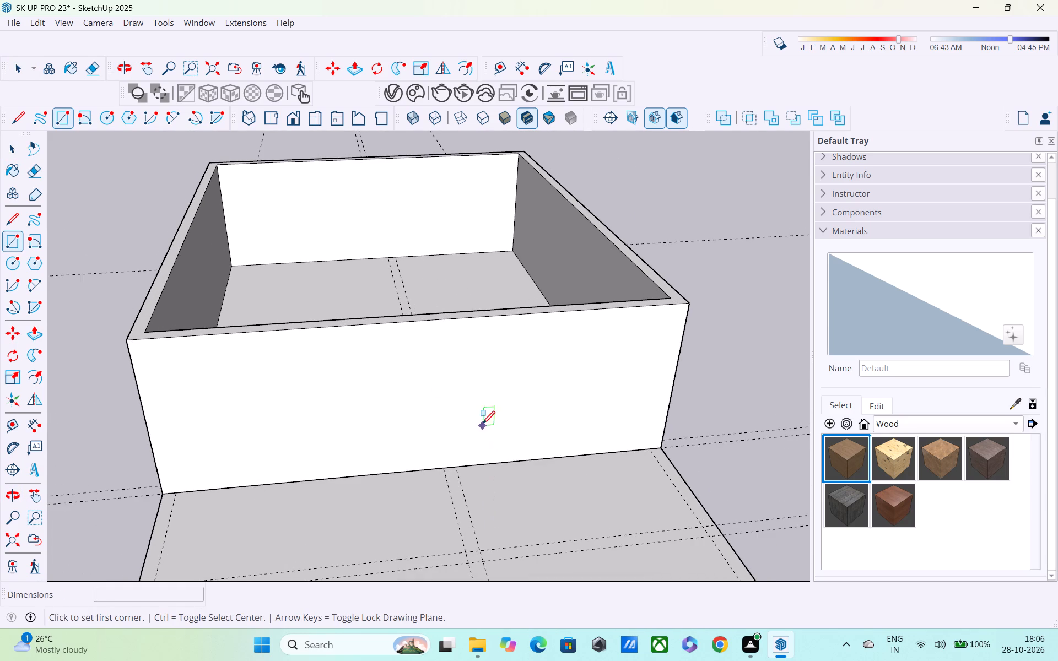
scroll(274, 298, "up", 1)
middle_click_drag(280, 306, 371, 470, "shift")
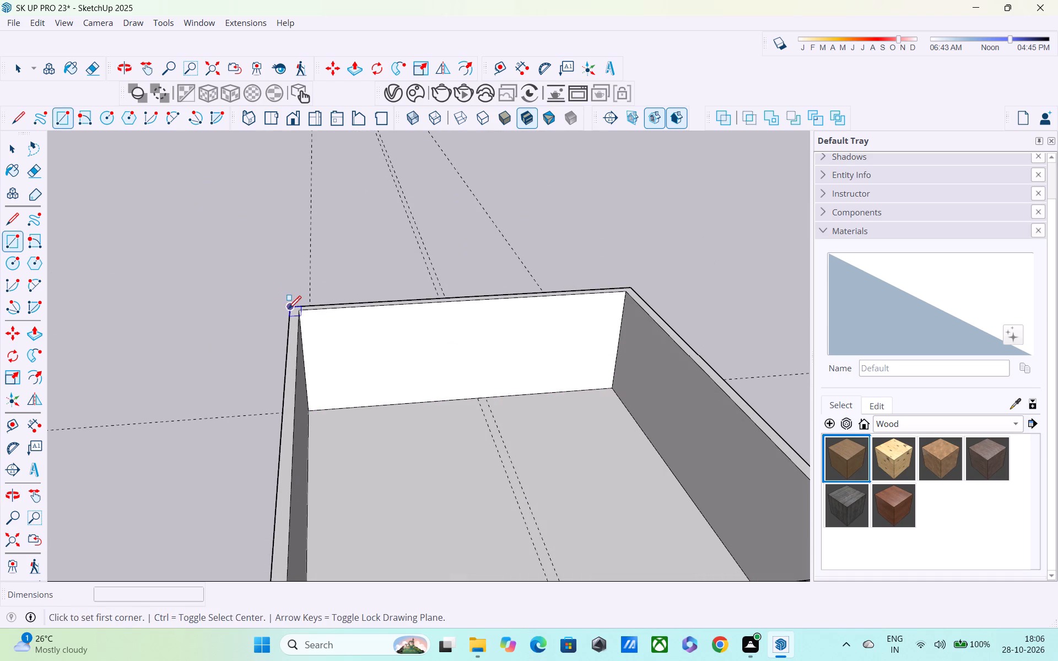
left_click(288, 310)
middle_click_drag(487, 458, 362, 311, "shift")
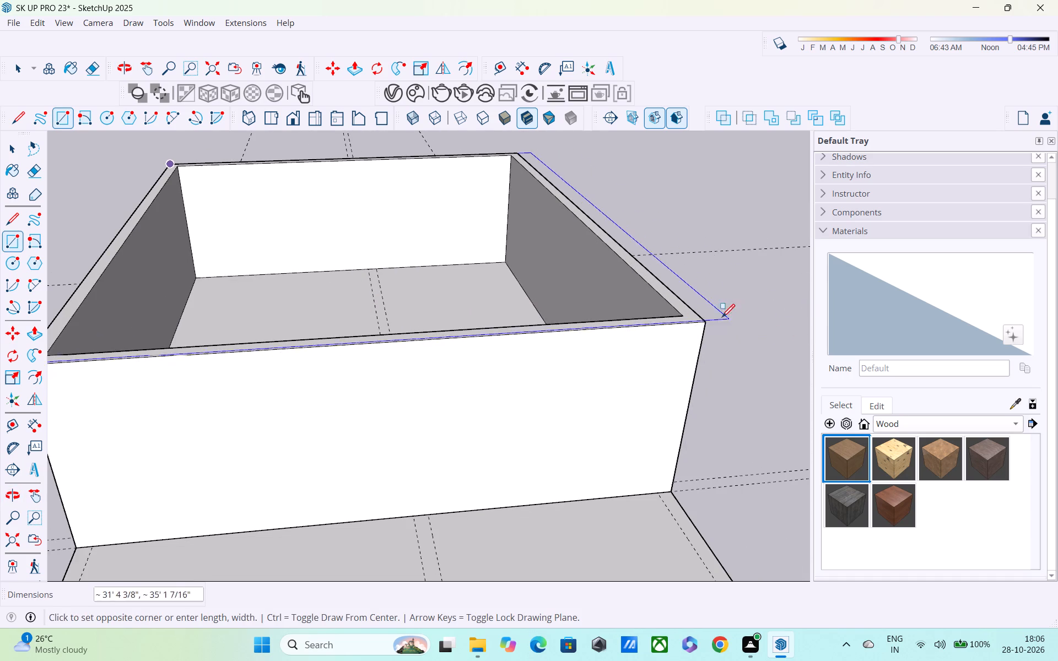
left_click(706, 328)
Select the new top face with its edges and move it off the walls to the open area beside the original building.
middle_click_drag(611, 355, 741, 457, "shift")
key("space")
left_click(619, 407)
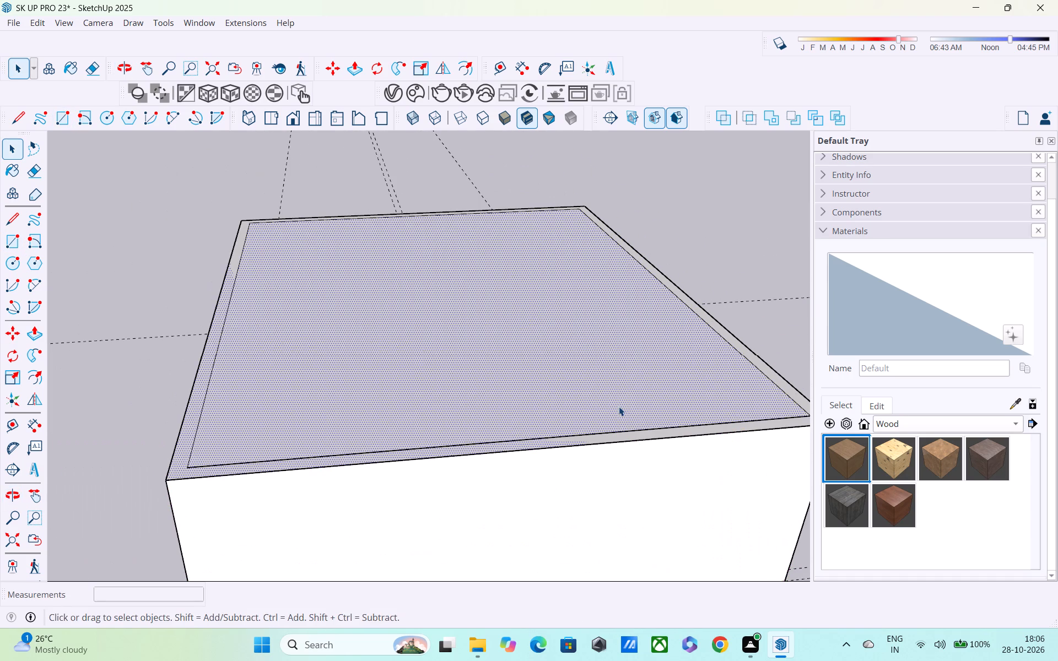
double_click(619, 407)
type(",n")
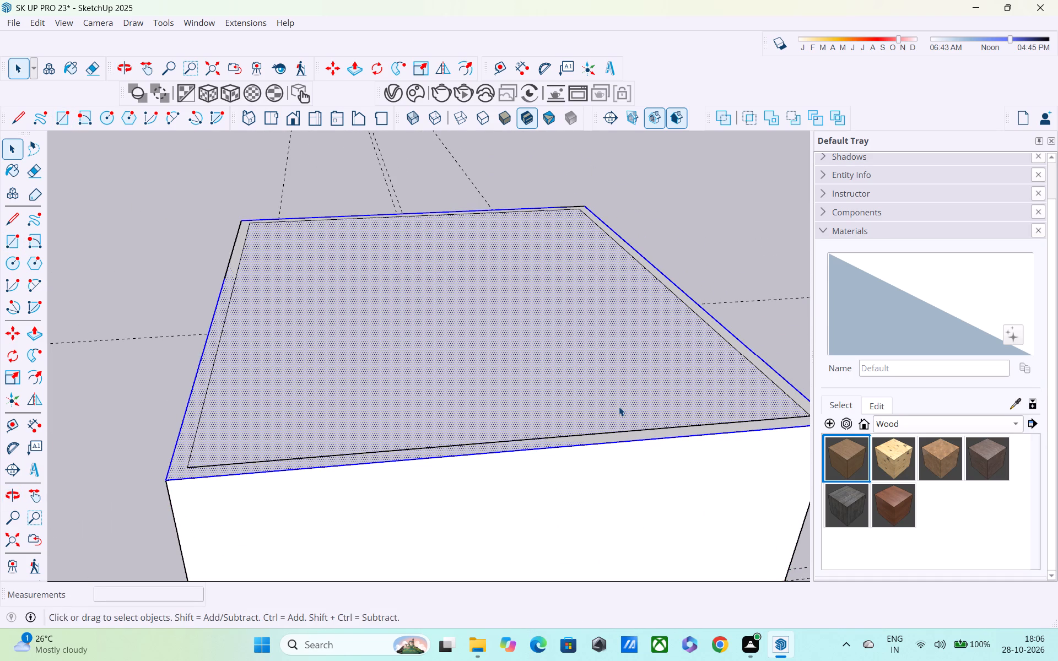
key("m")
left_click(166, 481)
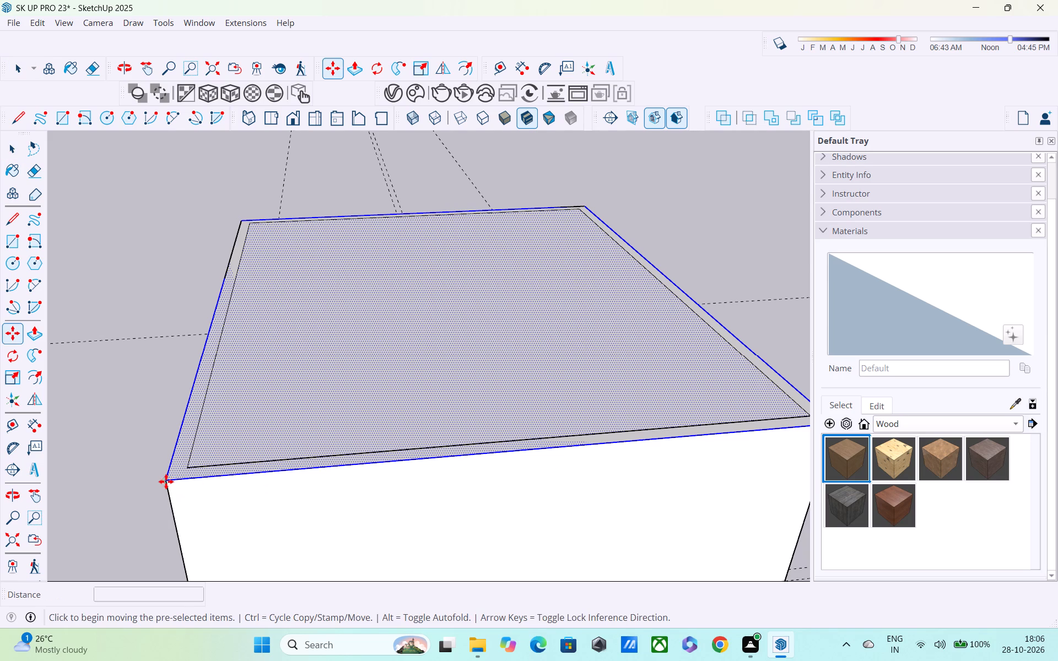
middle_click_drag(153, 438, 0, 550, "shift")
scroll(312, 512, "down", 4)
middle_click_drag(468, 430, 186, 513, "shift")
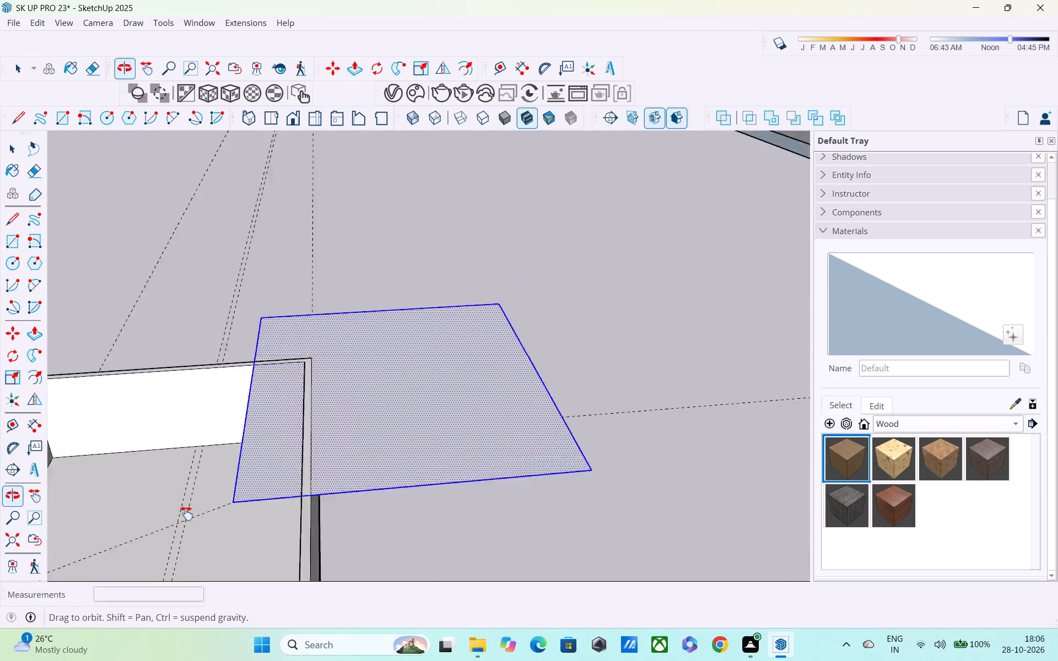
middle_click_drag(186, 513, 98, 517, "shift")
left_click(516, 337)
key("space")
Extrude the separated rectangle upward 10" with Push/Pull to make a roof slab.
key("p")
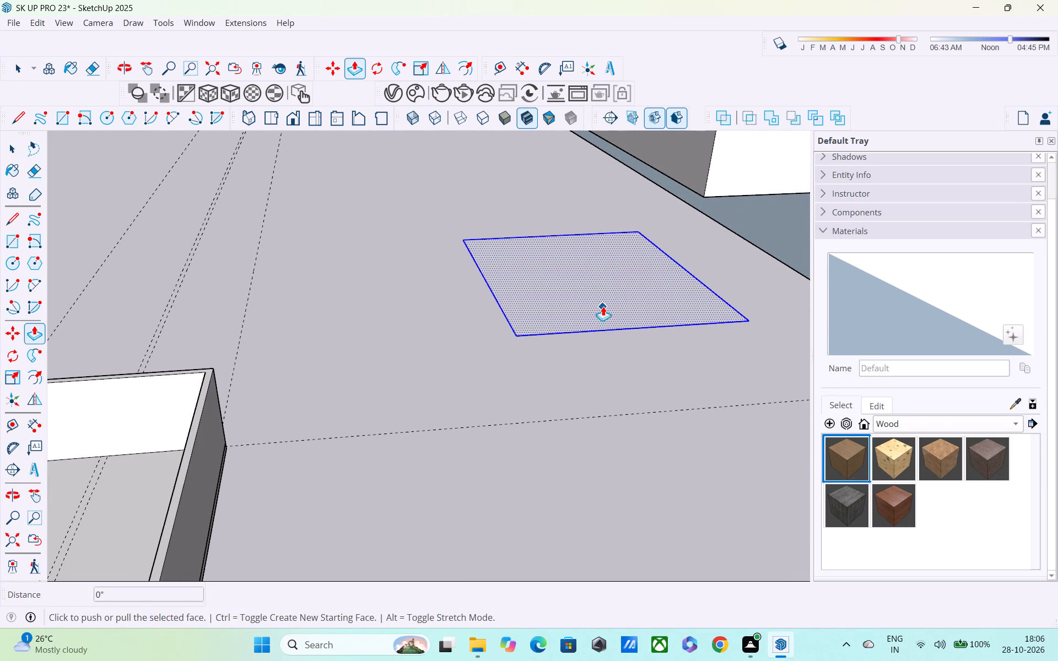
left_click(603, 302)
type("10\"")
key("Return")
key("space")
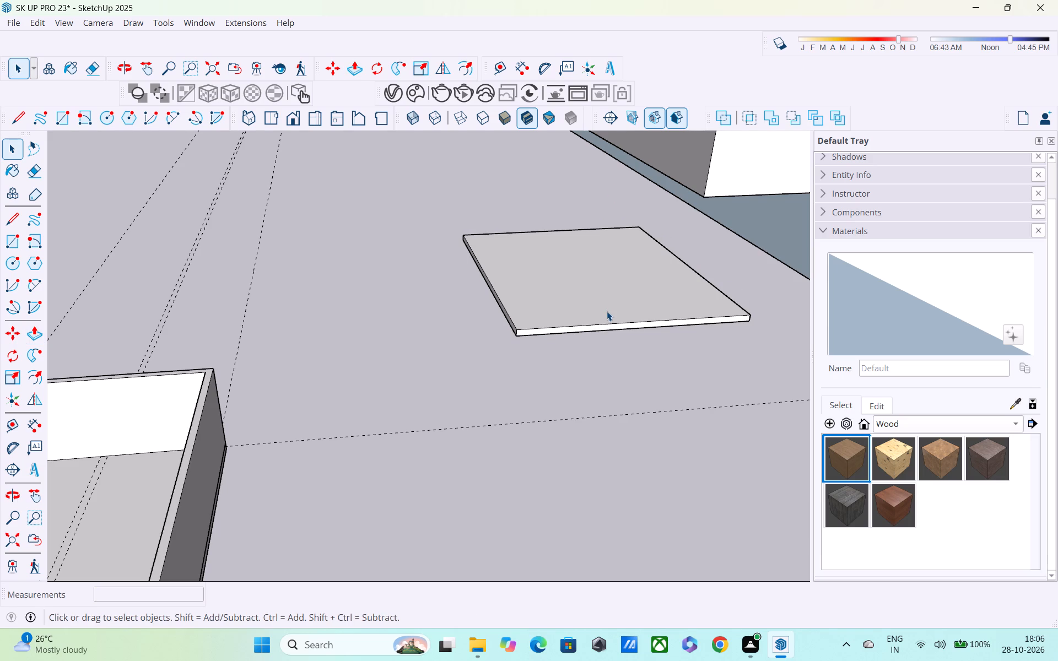
Select all the connected geometry of the roof slab and make it a group.
key("m")
scroll(535, 373, "up", 2)
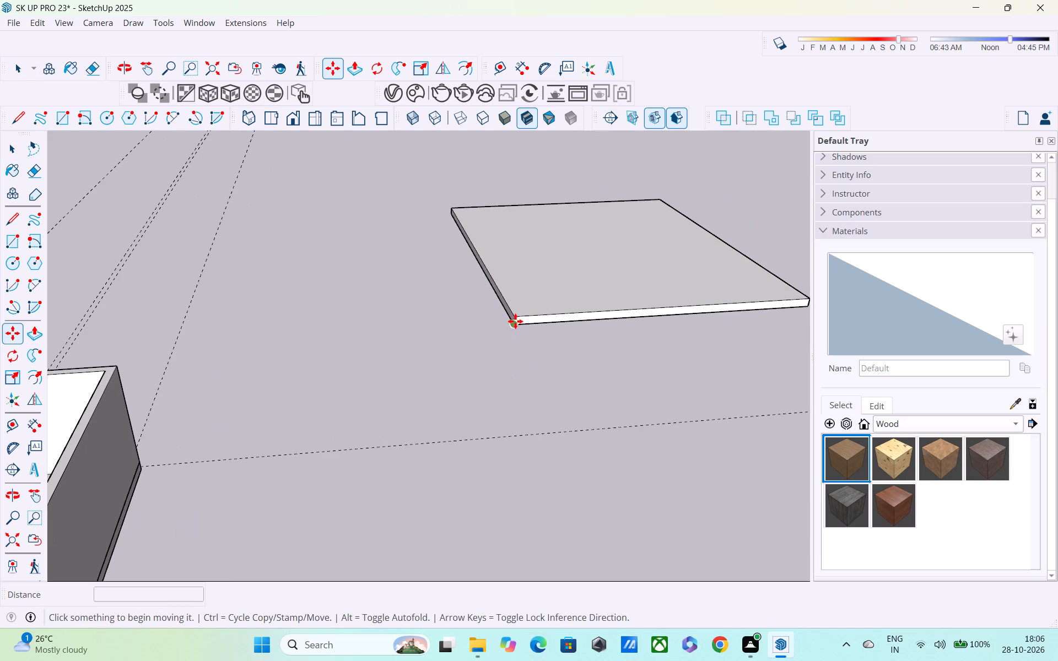
key("space")
key("space")
double_click(524, 307)
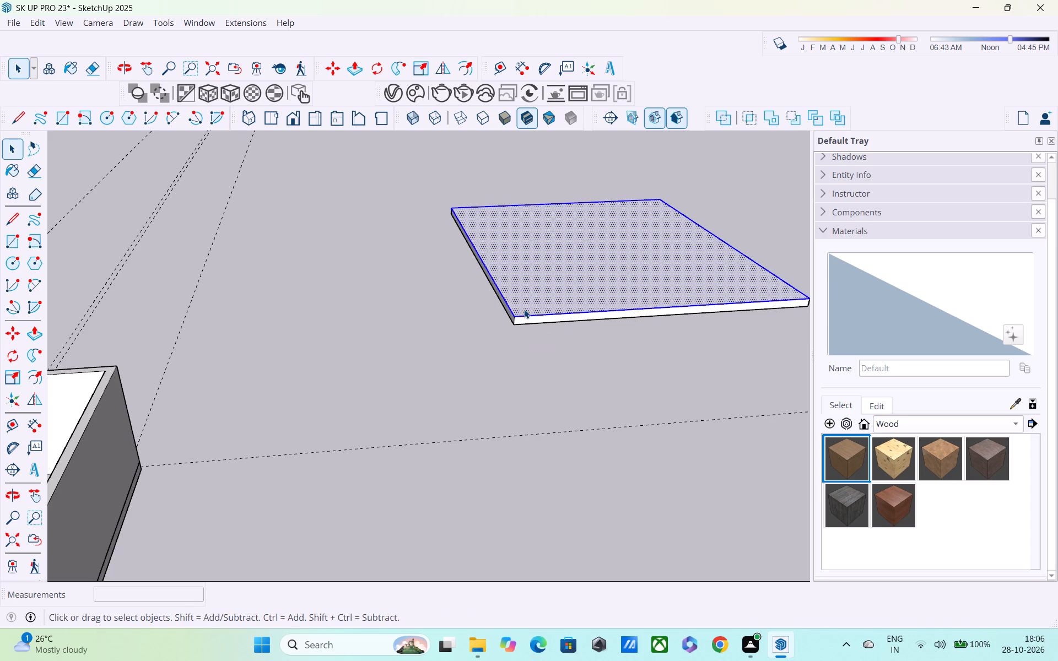
triple_click(524, 309)
left_click(524, 319)
triple_click(524, 319)
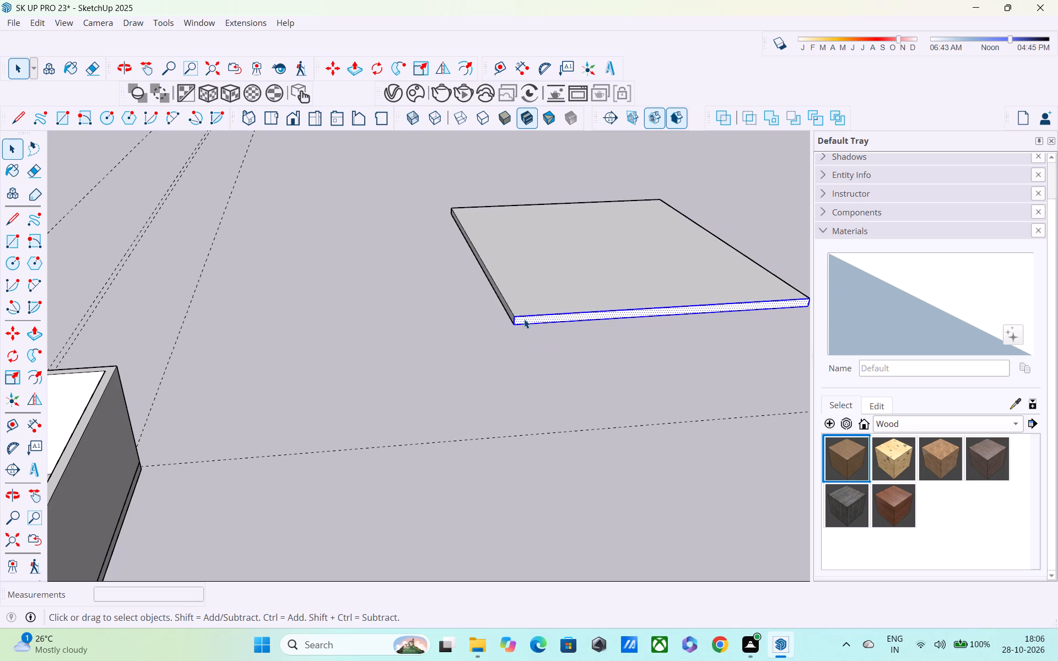
right_click(524, 319)
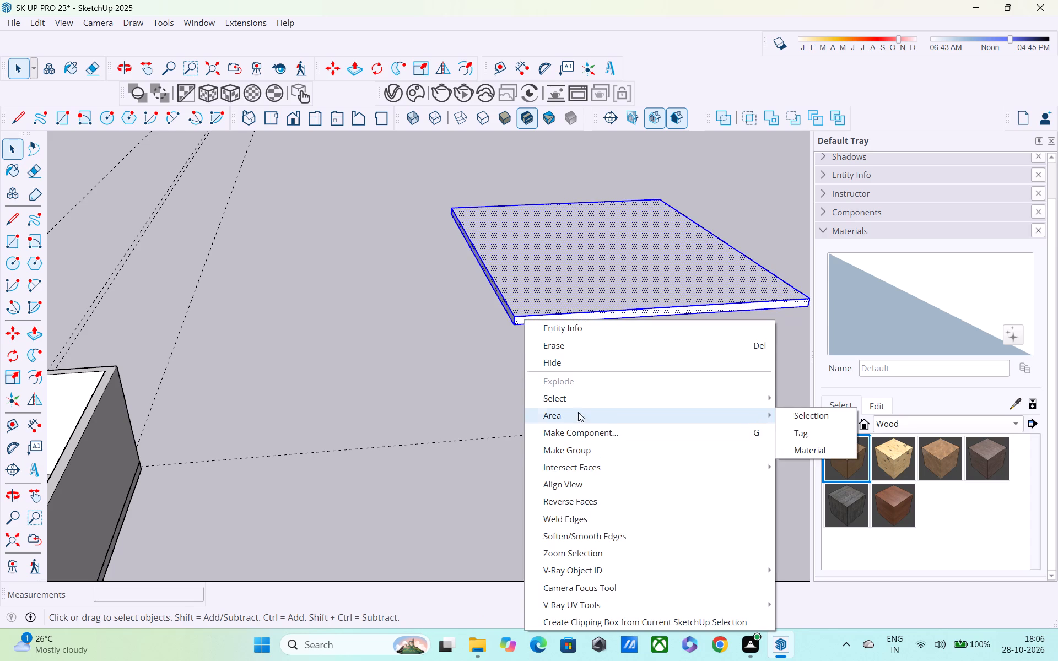
left_click(585, 447)
Move the roof slab group by its lower front corner onto the matching top front corner of the original building's walls.
key("m")
left_click(515, 324)
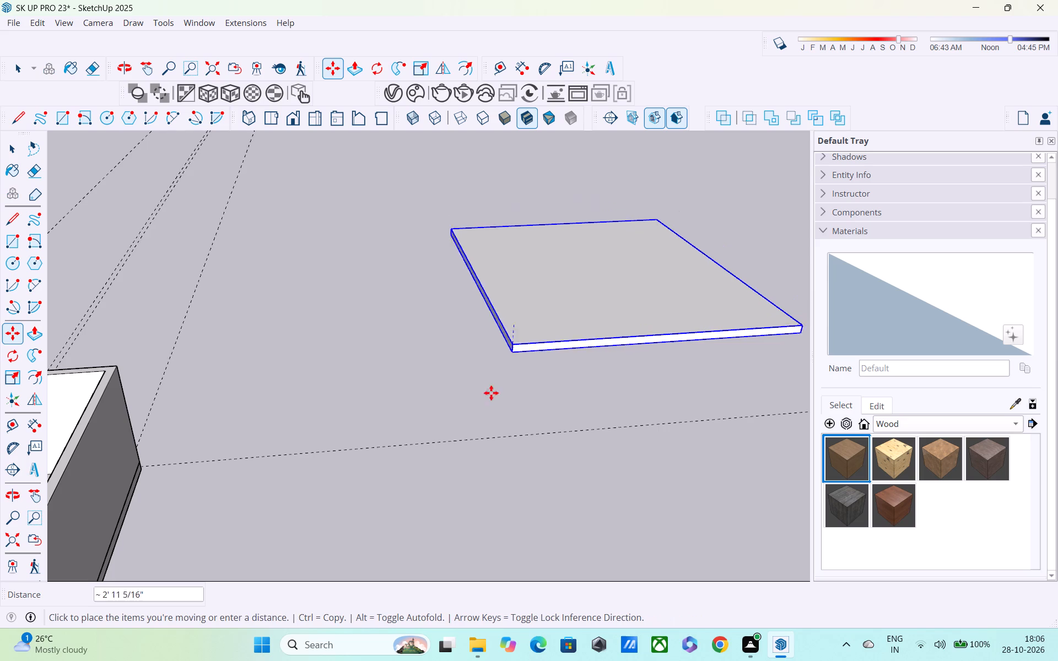
scroll(455, 399, "down", 3)
middle_click_drag(558, 324, 657, 261, "shift")
scroll(535, 358, "down", 3)
middle_click_drag(426, 422, 670, 338, "shift")
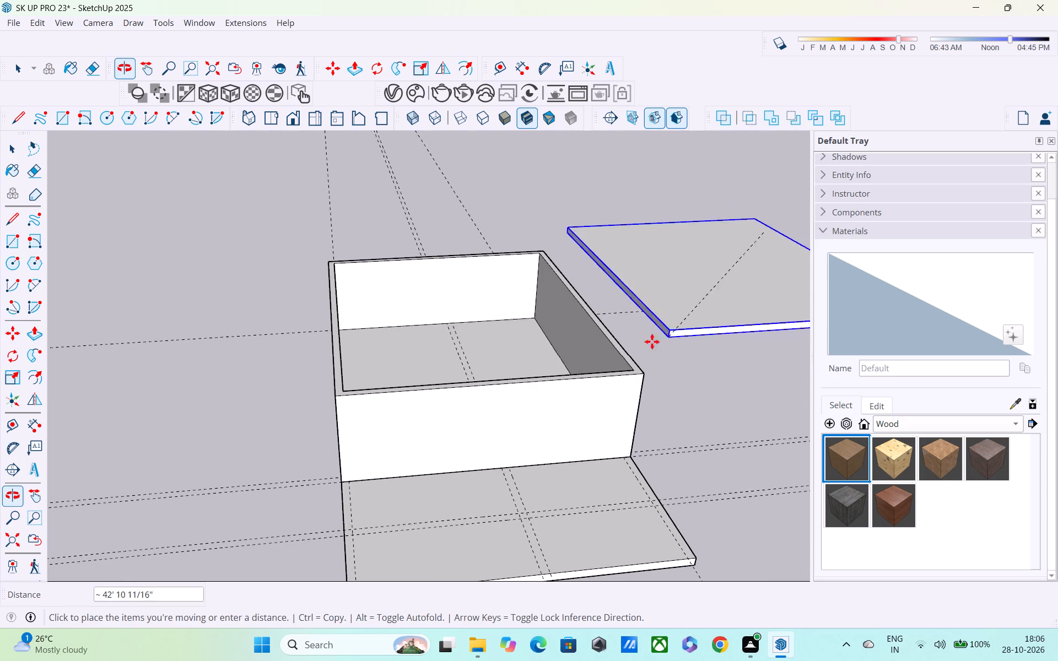
left_click(332, 397)
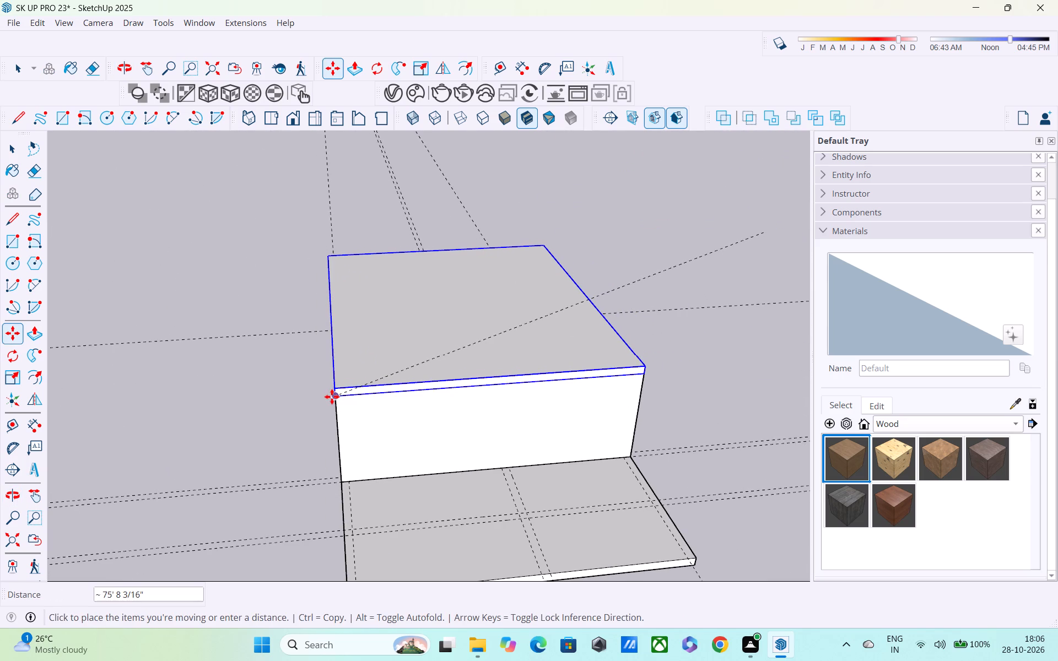
middle_click_drag(550, 480, 537, 359)
key("space")
Delete the guide lines running across the width of the original building.
scroll(483, 426, "down", 3)
middle_click_drag(556, 445, 765, 545)
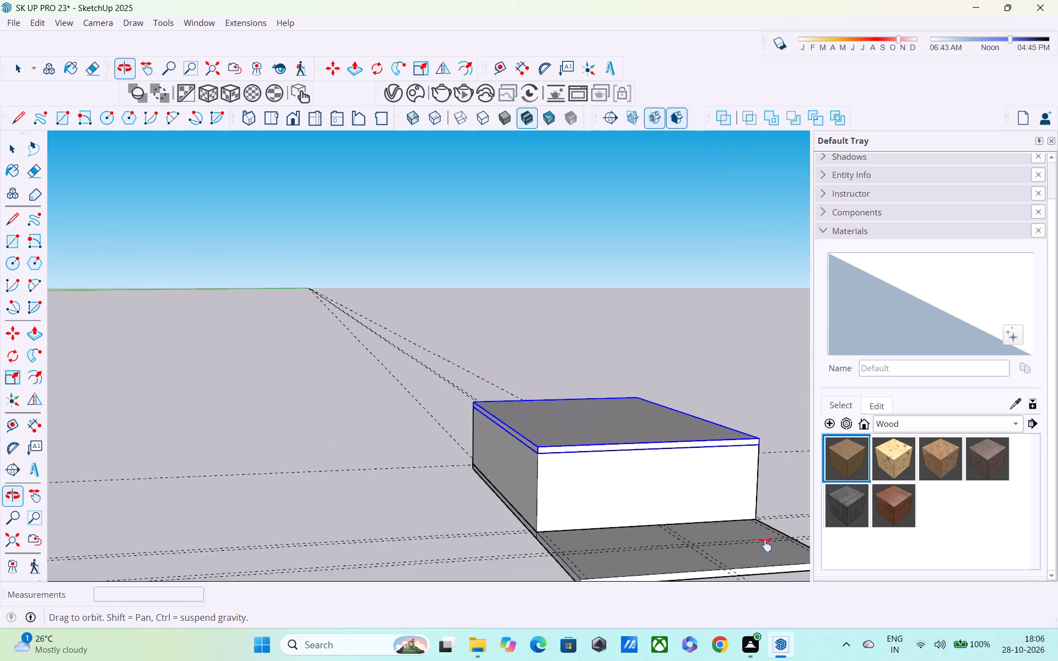
middle_click_drag(765, 545, 741, 469)
left_click_drag(340, 380, 325, 564)
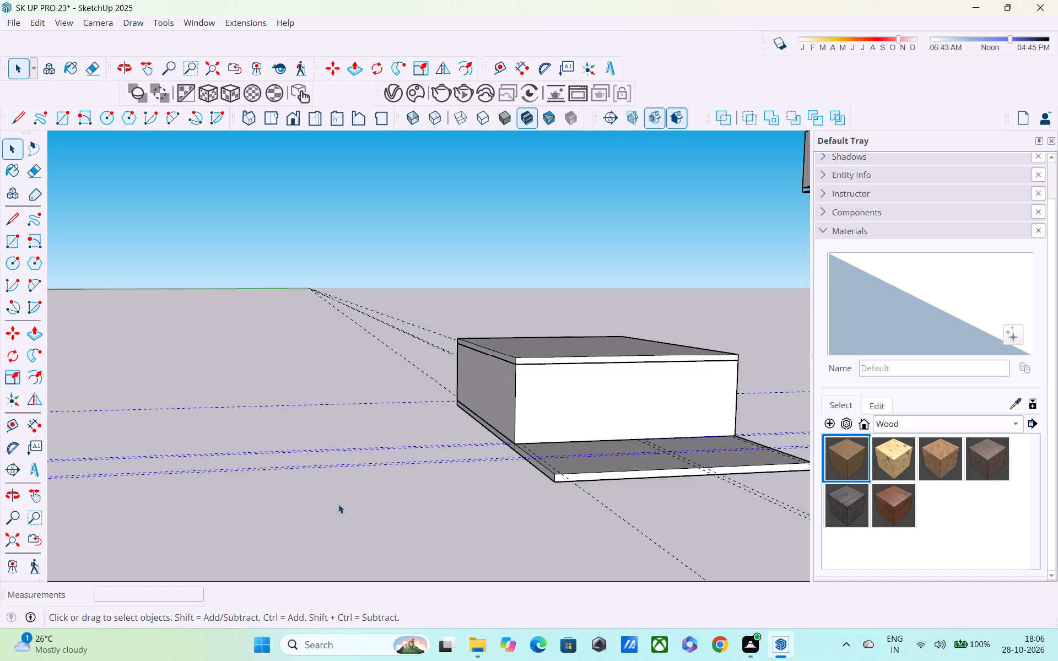
key("Delete")
Delete the remaining guide lines running lengthwise from the original building's slab.
scroll(552, 532, "down", 4)
middle_click_drag(552, 525, 301, 506, "shift")
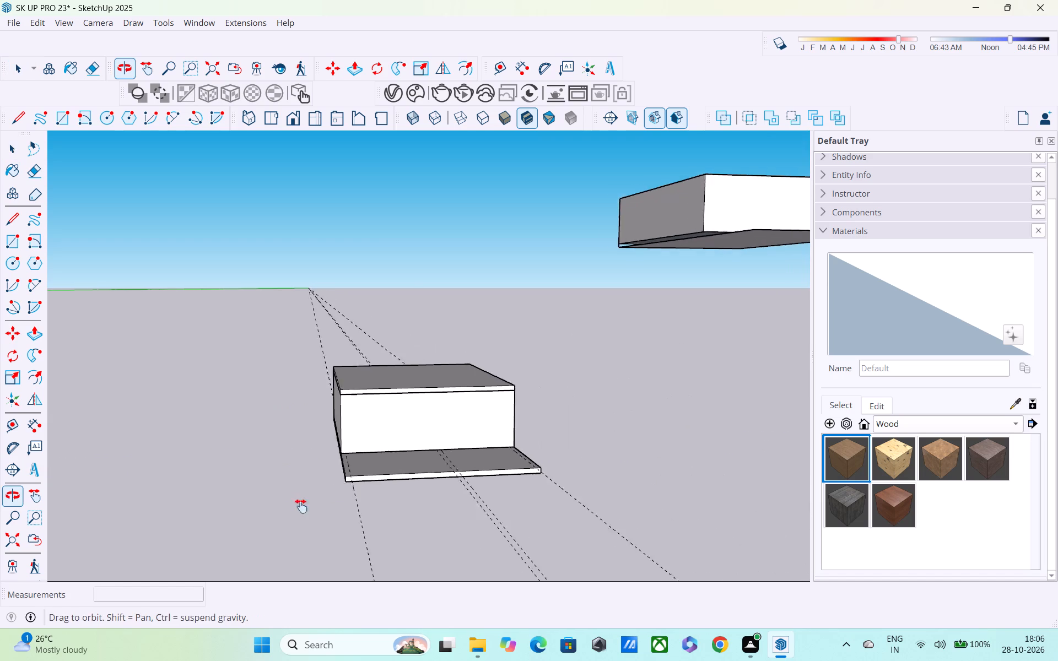
middle_click_drag(301, 506, 292, 501, "shift")
scroll(292, 501, "up", 1)
scroll(346, 502, "down", 3)
middle_click_drag(456, 529, 682, 499)
middle_click_drag(682, 496, 409, 495, "shift")
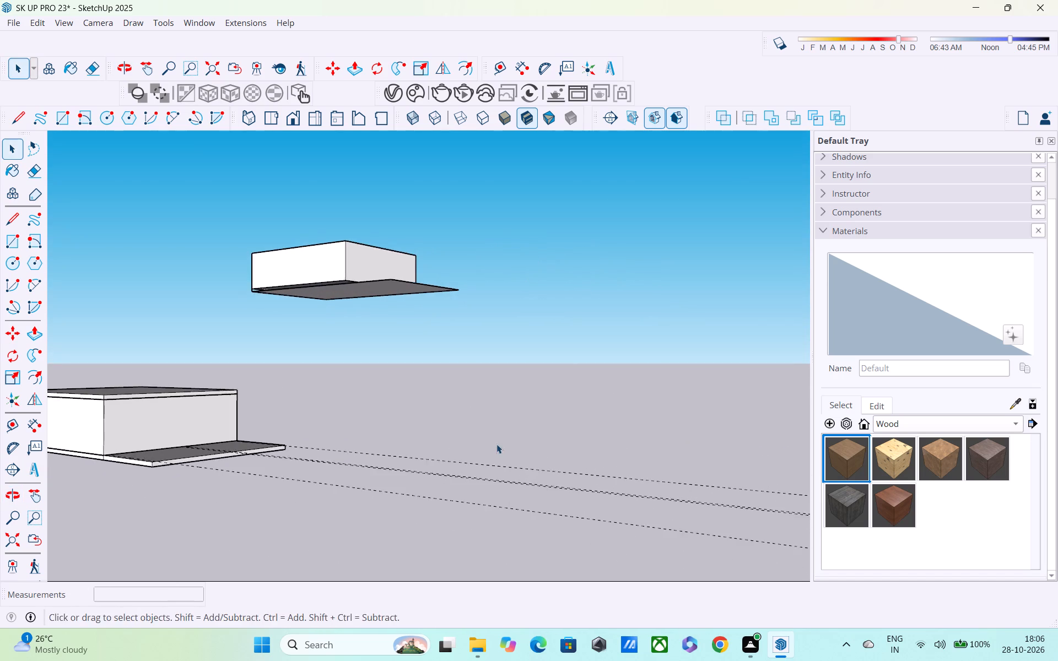
middle_click_drag(498, 448, 549, 456)
left_click_drag(584, 372, 506, 546)
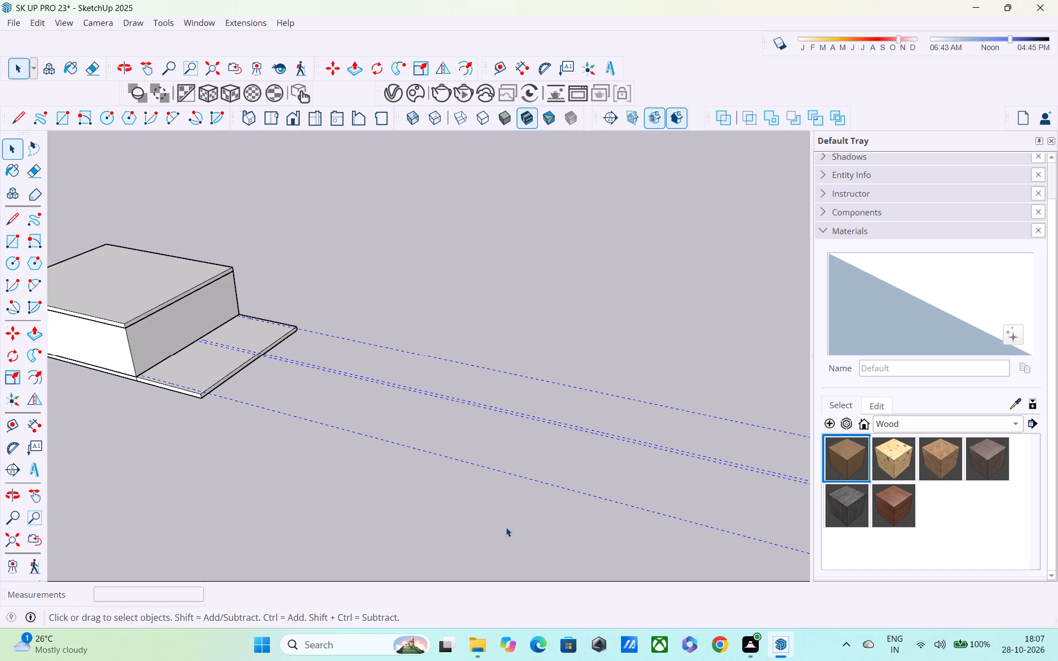
key("Delete")
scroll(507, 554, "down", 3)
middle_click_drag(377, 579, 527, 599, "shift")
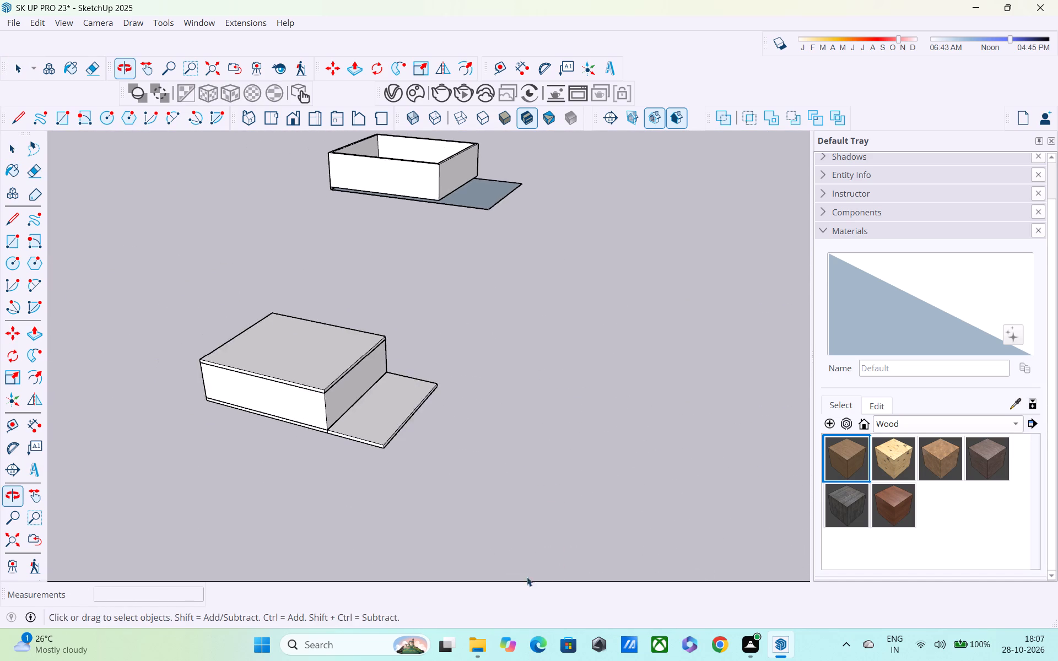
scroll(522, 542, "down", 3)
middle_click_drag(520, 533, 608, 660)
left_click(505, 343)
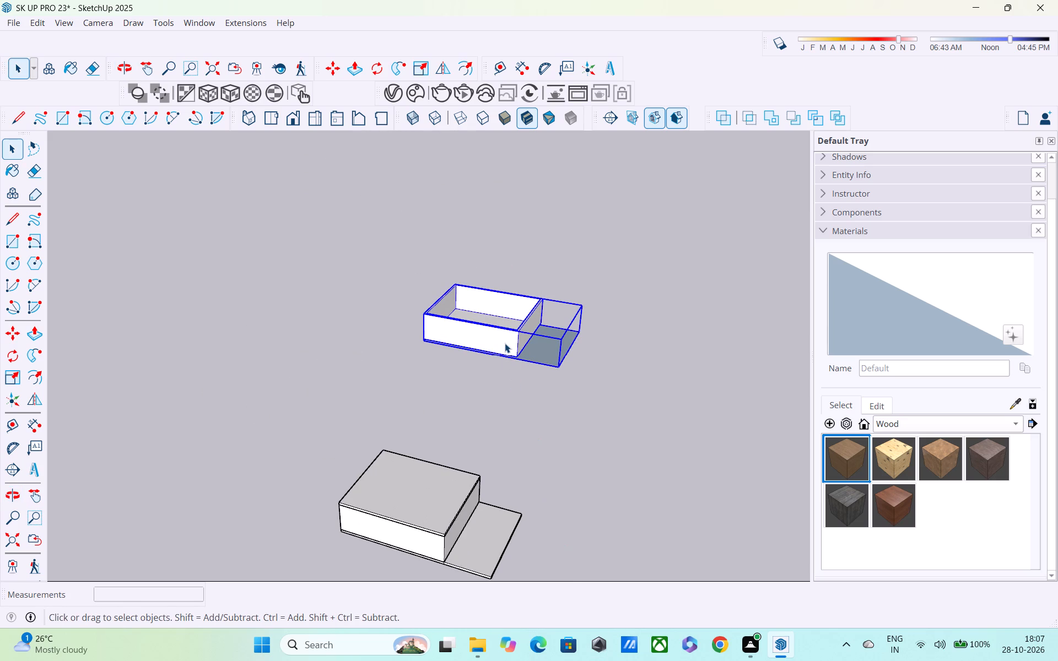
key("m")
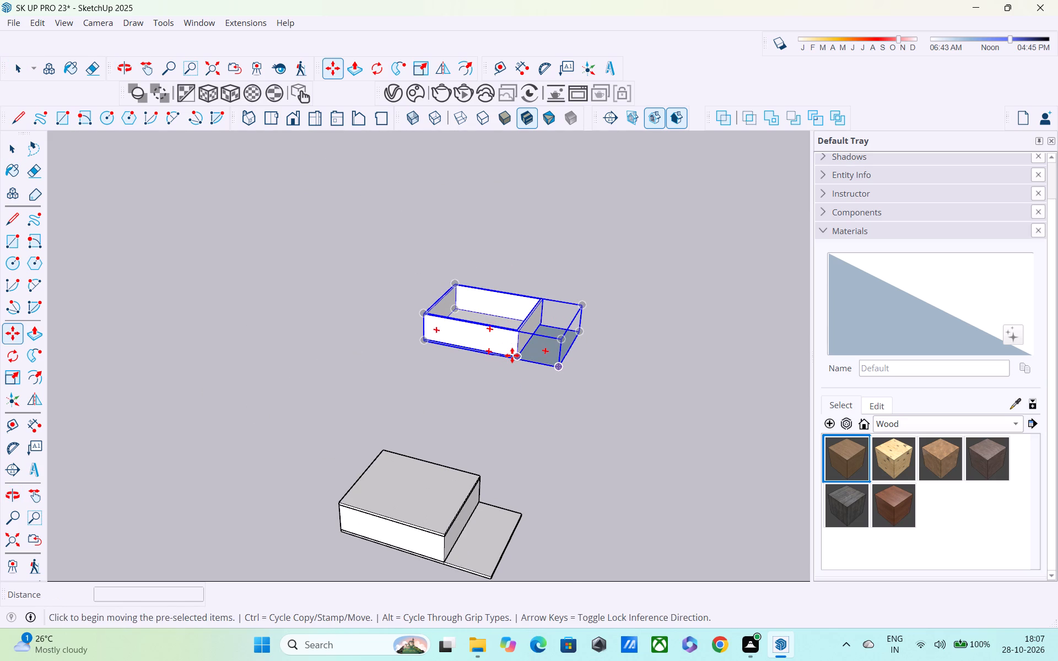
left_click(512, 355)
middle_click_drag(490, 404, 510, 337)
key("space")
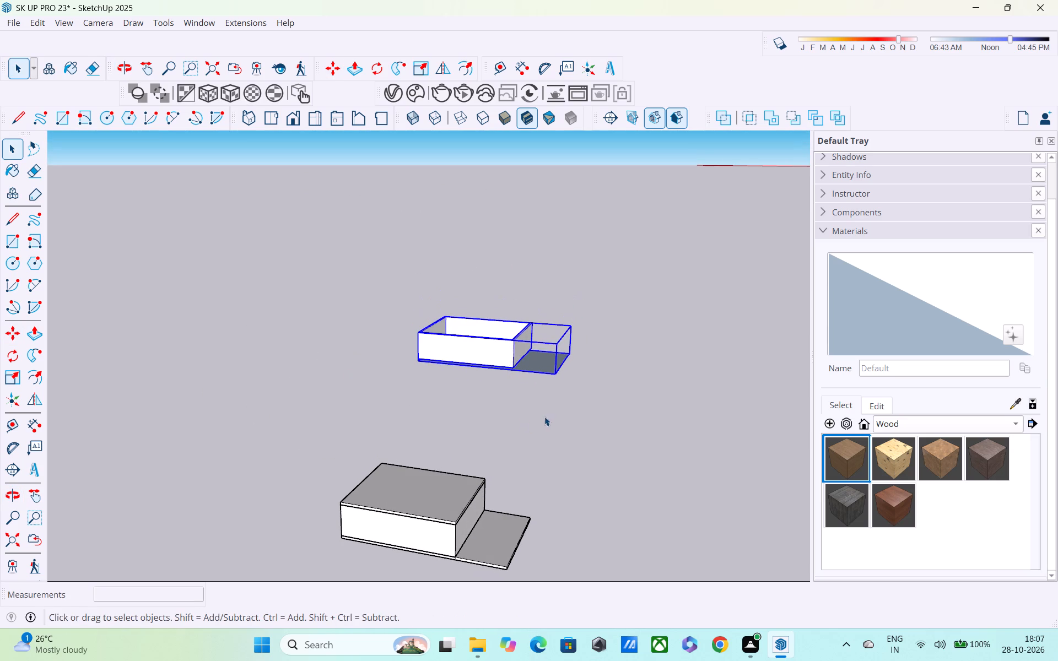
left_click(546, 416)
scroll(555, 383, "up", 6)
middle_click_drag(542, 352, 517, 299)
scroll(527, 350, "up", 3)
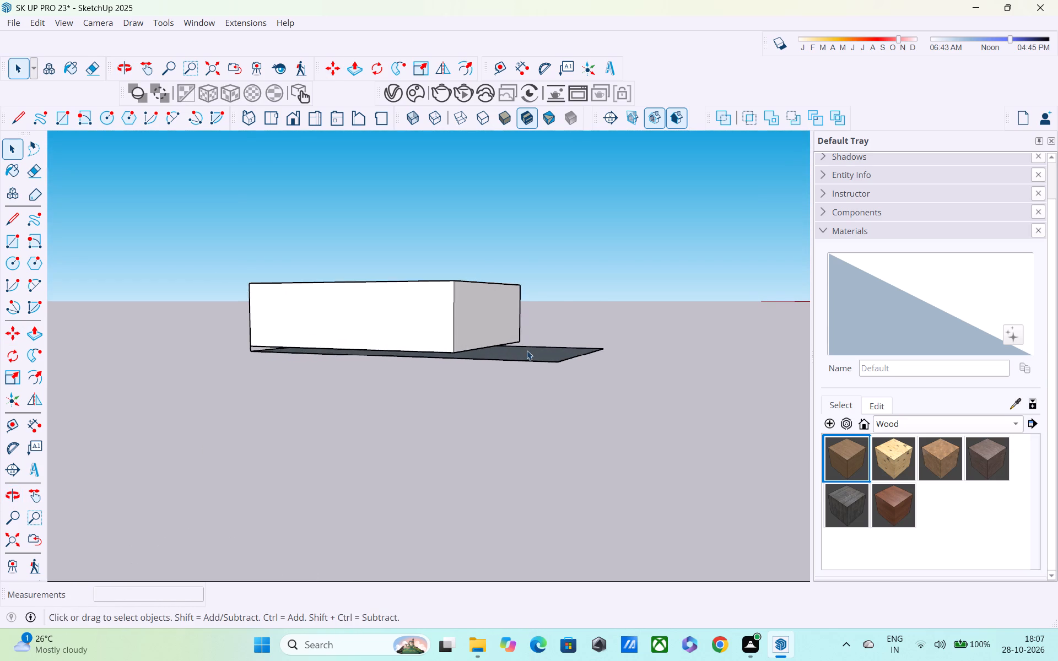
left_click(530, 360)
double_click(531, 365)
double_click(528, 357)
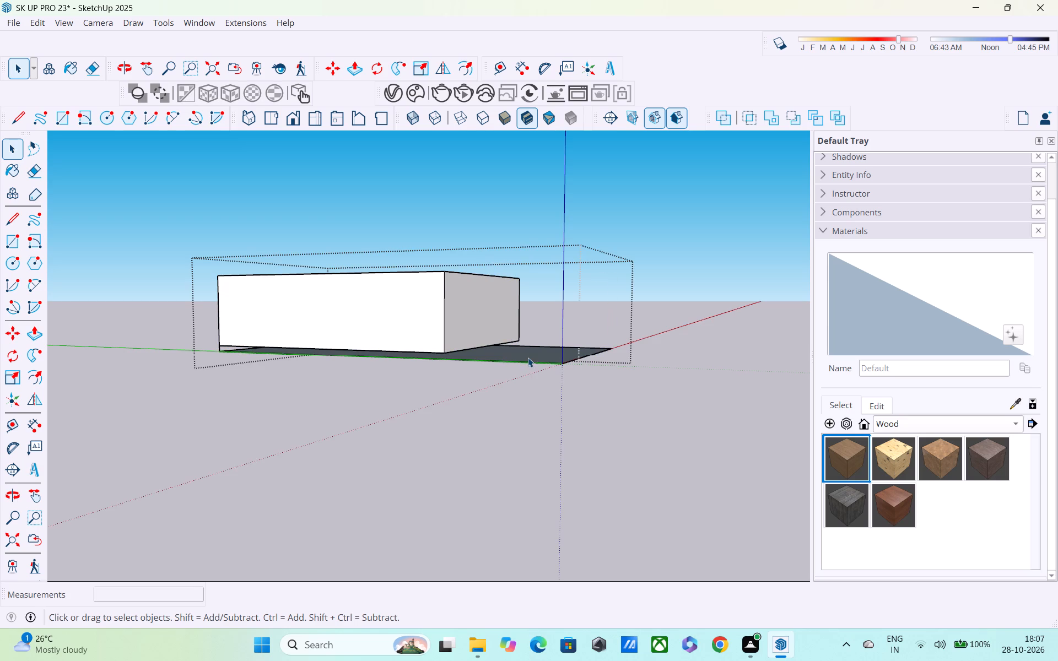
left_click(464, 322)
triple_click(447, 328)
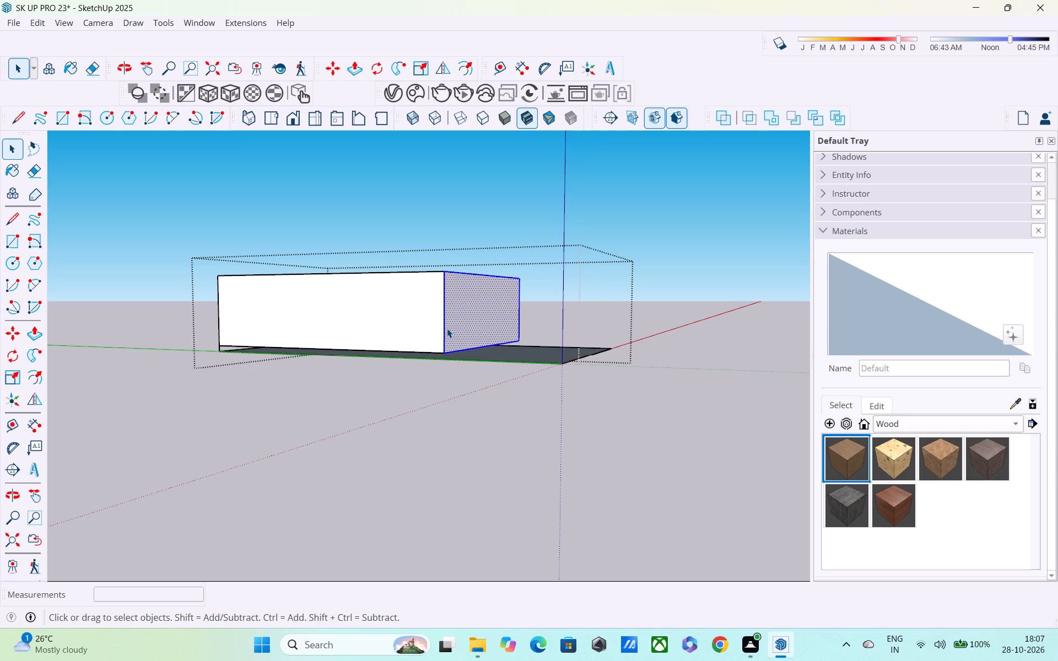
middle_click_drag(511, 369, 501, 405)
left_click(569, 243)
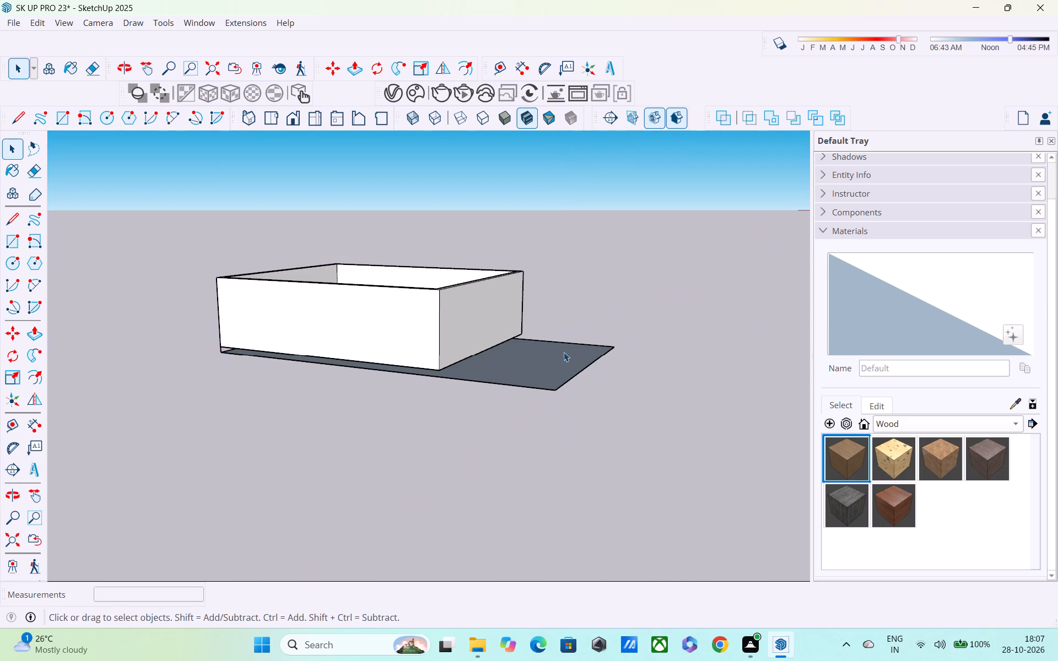
Open the copied building's group and erase the edges outlining the open floor part in front of its walls.
double_click(553, 376)
key("r")
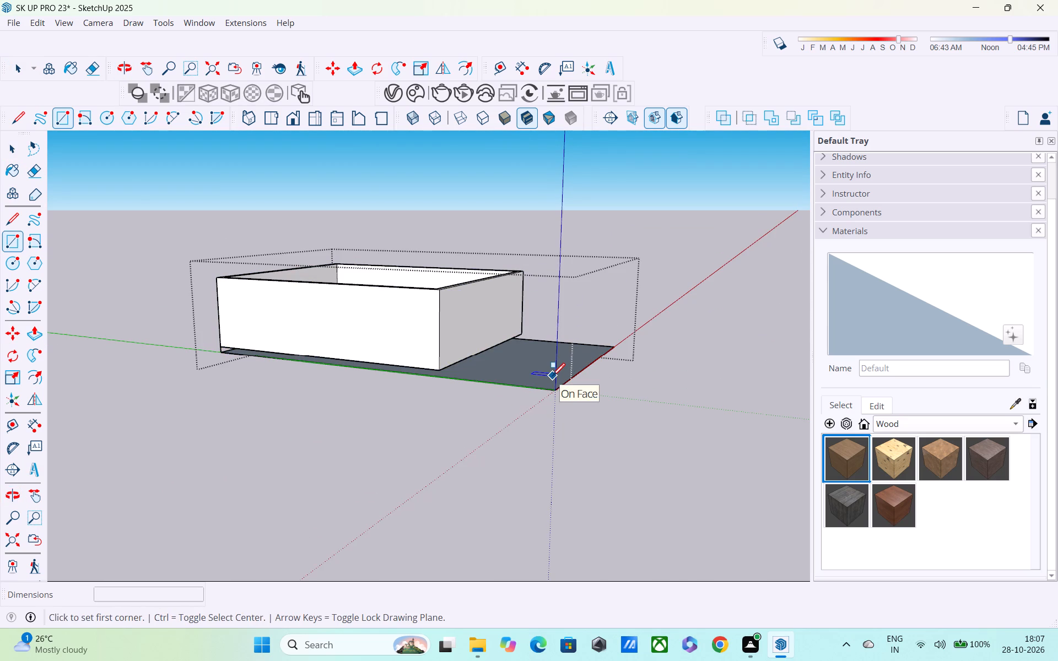
key("e")
left_click_drag(552, 377, 548, 404)
left_click_drag(569, 327, 570, 372)
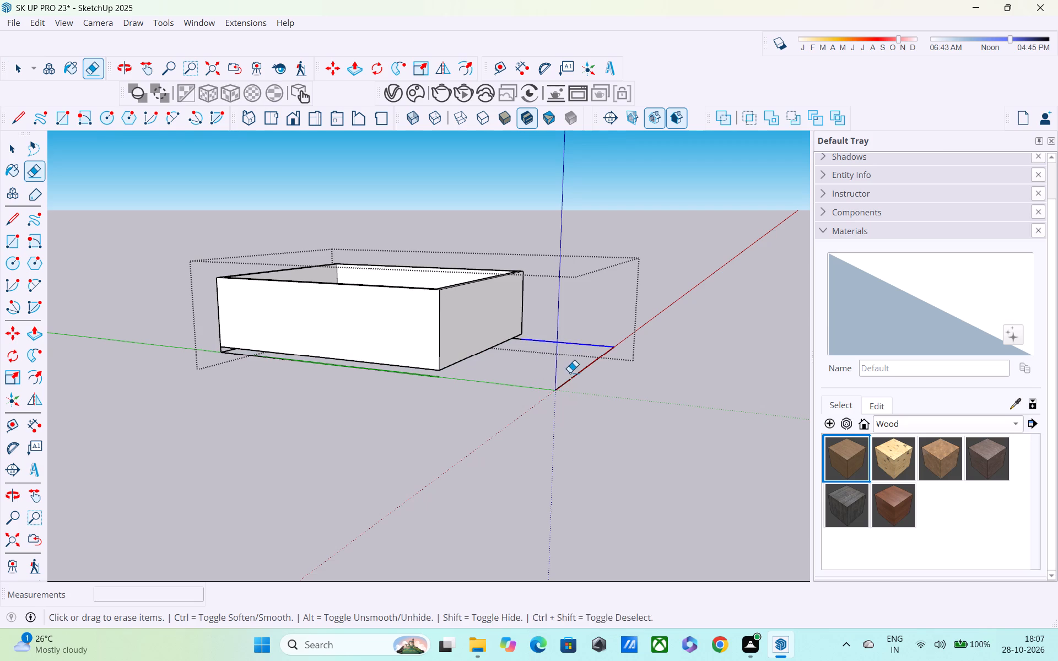
left_click_drag(570, 372, 570, 373)
middle_click_drag(521, 377, 544, 241)
left_click_drag(595, 296, 579, 344)
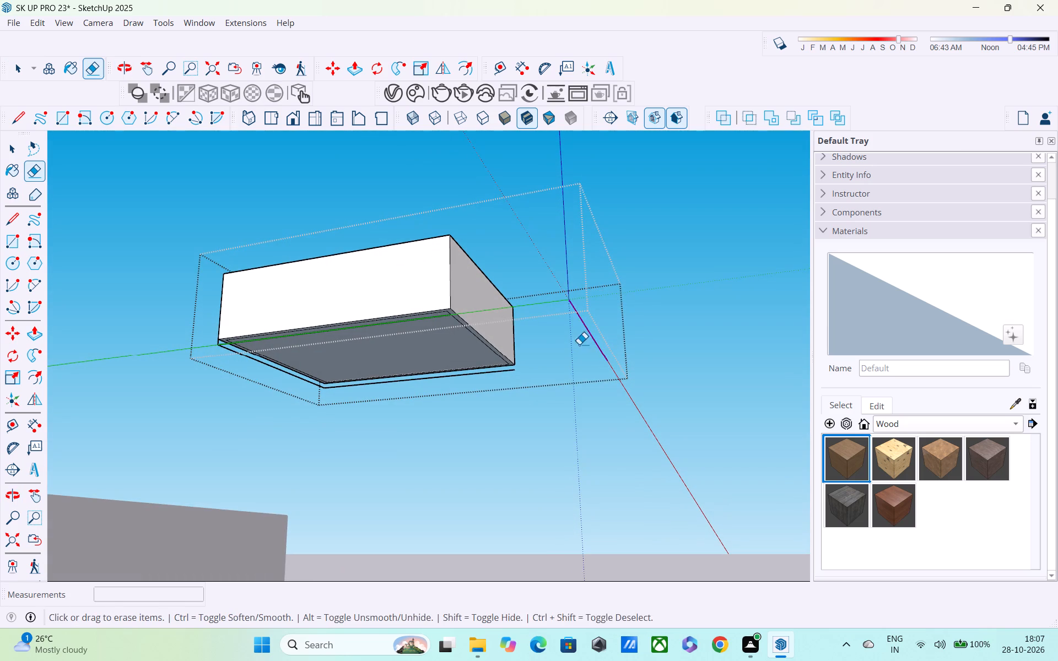
left_click_drag(579, 344, 573, 356)
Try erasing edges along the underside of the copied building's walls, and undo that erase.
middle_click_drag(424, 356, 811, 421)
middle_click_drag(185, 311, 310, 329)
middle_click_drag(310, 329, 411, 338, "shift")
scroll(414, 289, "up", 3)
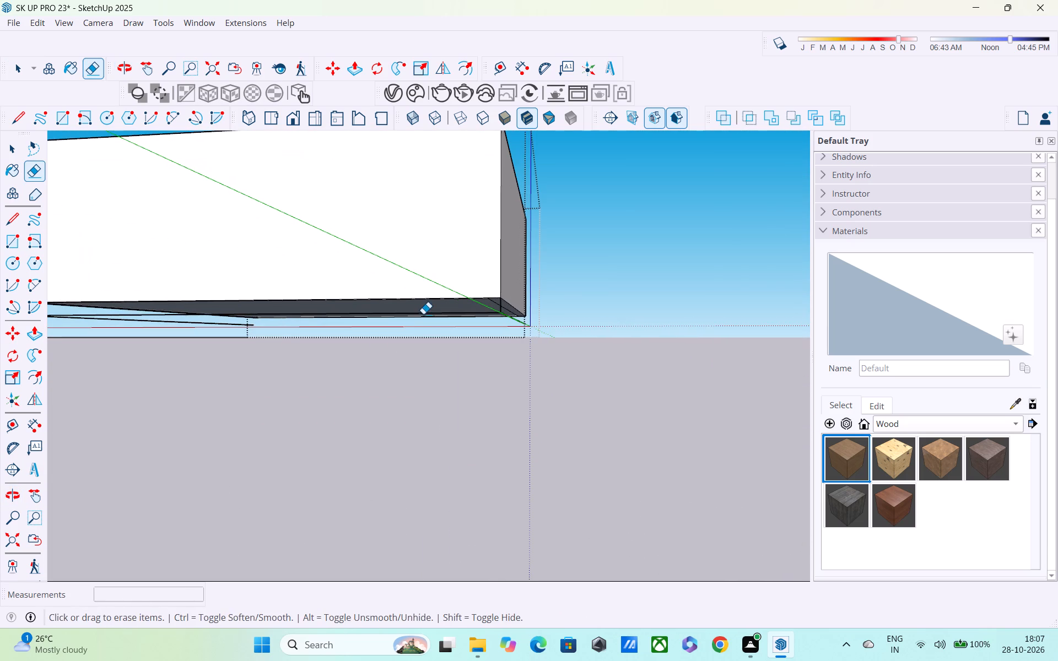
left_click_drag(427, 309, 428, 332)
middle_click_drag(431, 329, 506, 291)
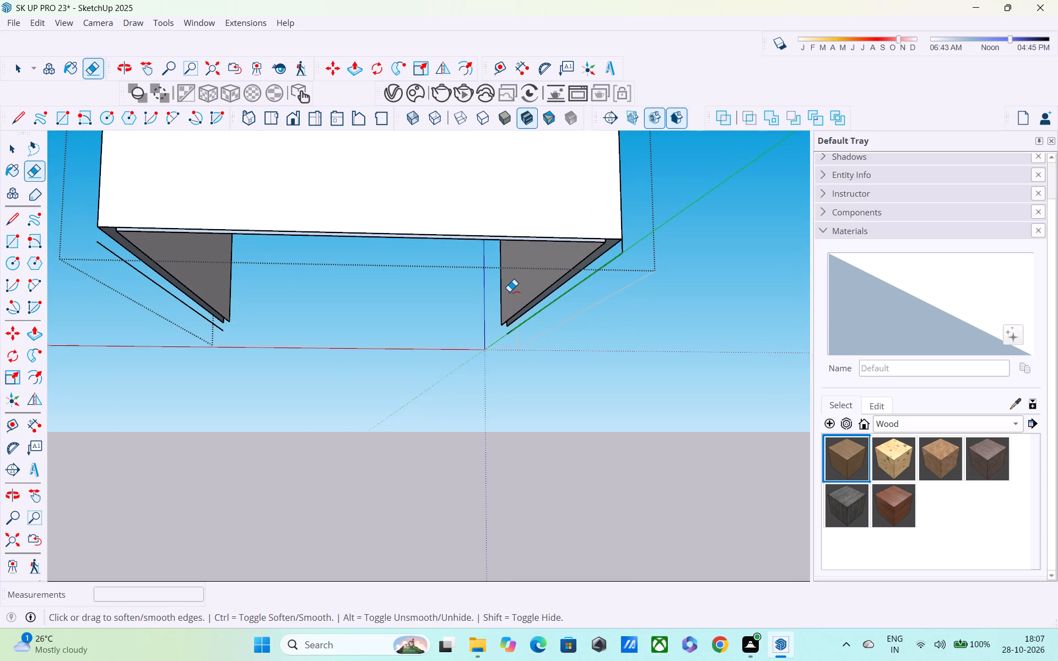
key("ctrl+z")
Erase the stray edges left beneath the copied building's walls, including the remnant at the far lower corner.
scroll(514, 284, "up", 4)
middle_click_drag(517, 286, 730, 324)
scroll(705, 338, "up", 1)
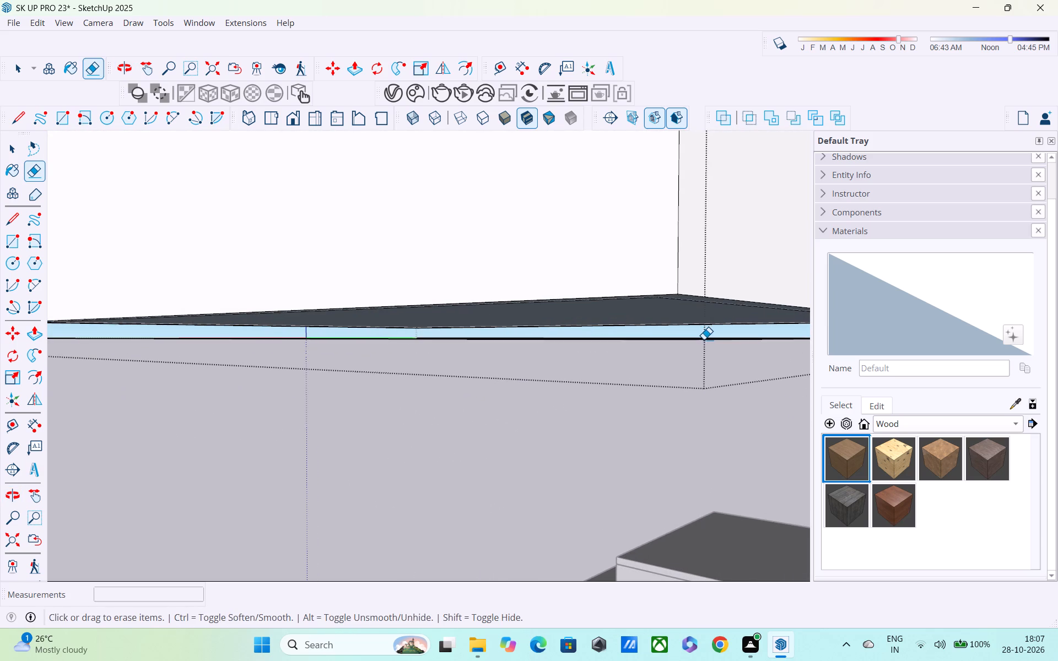
left_click(703, 339)
left_click(629, 341)
middle_click_drag(629, 340, 296, 332)
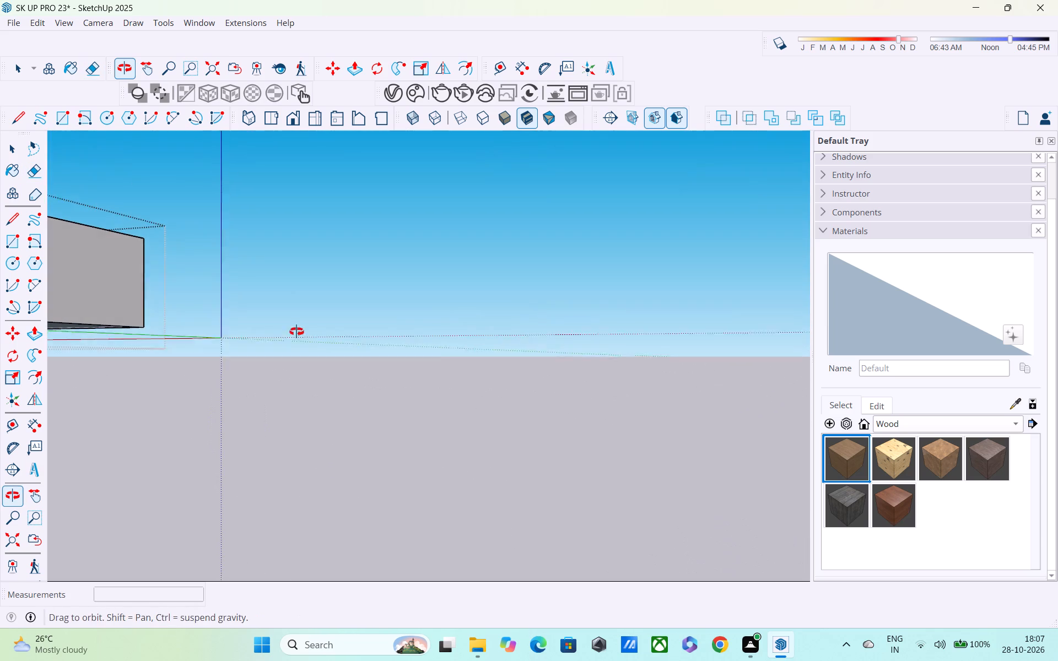
middle_click_drag(296, 332, 295, 330)
middle_click_drag(278, 329, 477, 302, "shift")
scroll(500, 302, "down", 1)
middle_click_drag(501, 312, 179, 376)
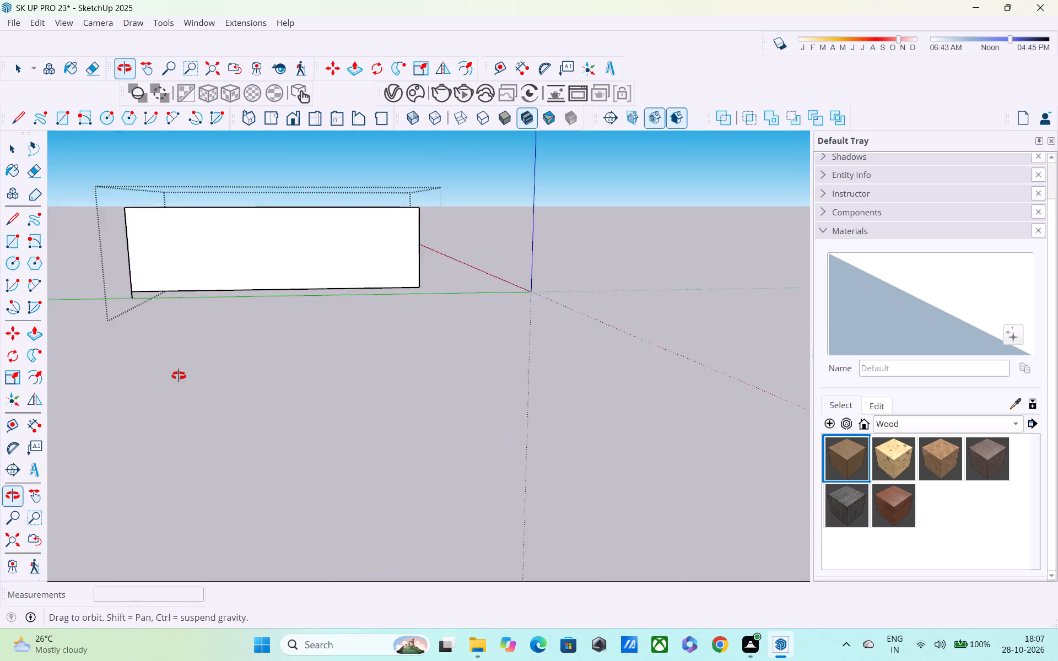
middle_click_drag(179, 376, 156, 367)
scroll(176, 313, "up", 5)
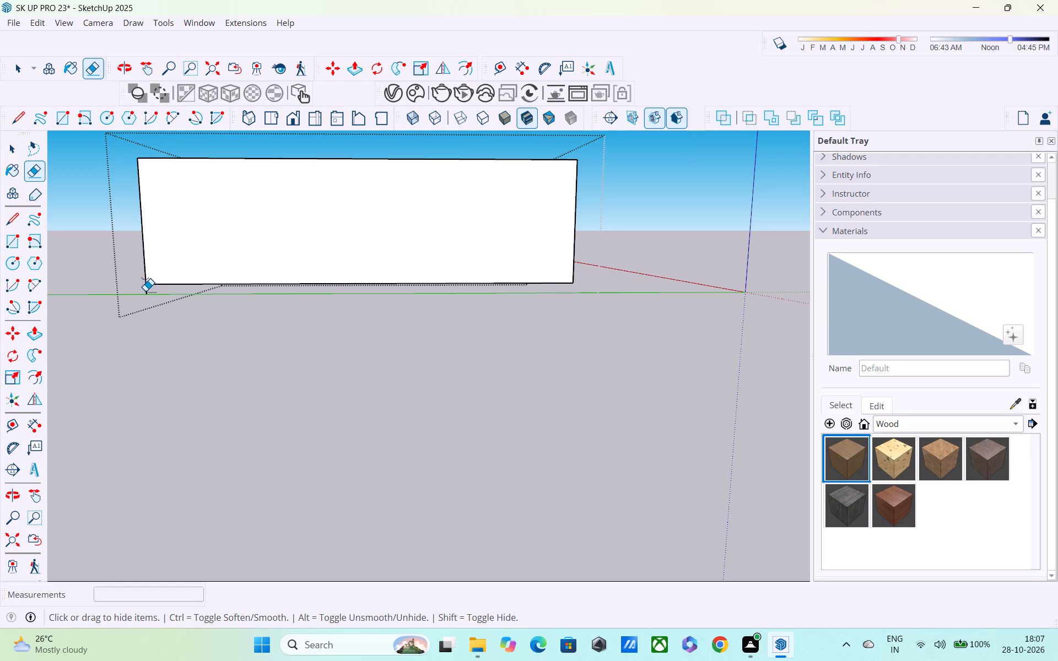
left_click(147, 292, "shift")
Examine the copied walls from above and from the underside for leftover edges.
scroll(284, 303, "down", 1)
middle_click_drag(364, 300, 0, 367)
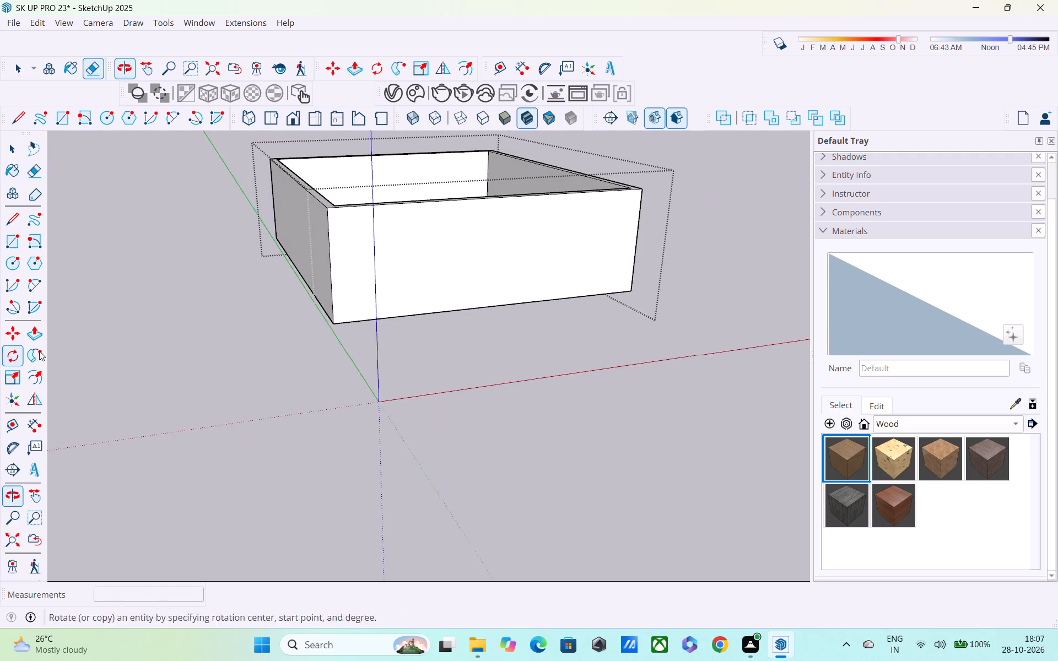
scroll(374, 320, "down", 2)
middle_click_drag(394, 322, 316, 236)
middle_click_drag(381, 333, 344, 258)
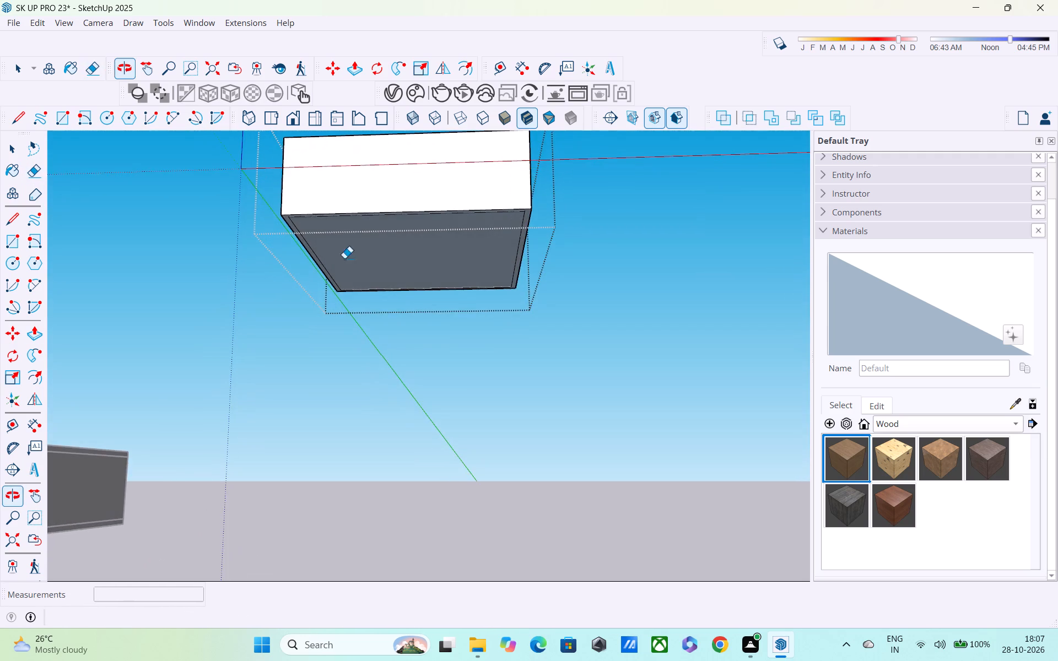
middle_click_drag(399, 353, 403, 366)
middle_click_drag(407, 378, 453, 544, "shift")
middle_click_drag(433, 469, 417, 317)
scroll(421, 345, "up", 1)
scroll(441, 428, "up", 2)
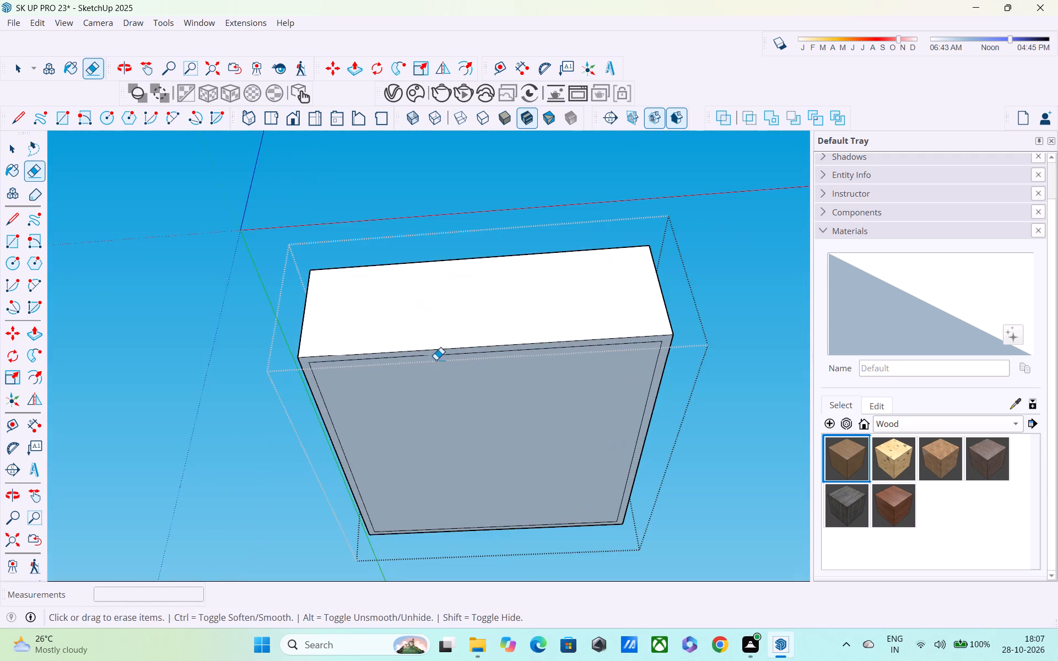
middle_click_drag(442, 449, 249, 578)
scroll(241, 550, "up", 1)
scroll(276, 502, "down", 4)
middle_click_drag(442, 485, 317, 620)
Exit the copied walls' group and move it by its lower wall corner onto the matching roof slab corner of the original building.
key("space")
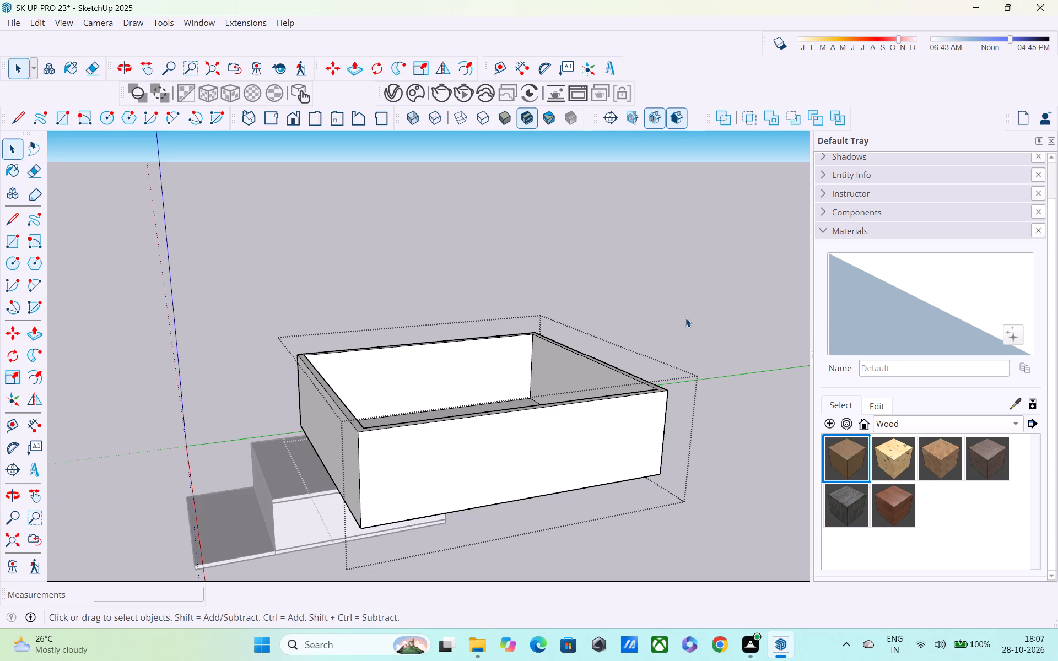
left_click(685, 316)
middle_click_drag(659, 350, 766, 434)
scroll(732, 382, "down", 4)
middle_click_drag(675, 451, 673, 364)
scroll(659, 418, "up", 4)
middle_click_drag(530, 373, 543, 358)
left_click(577, 363)
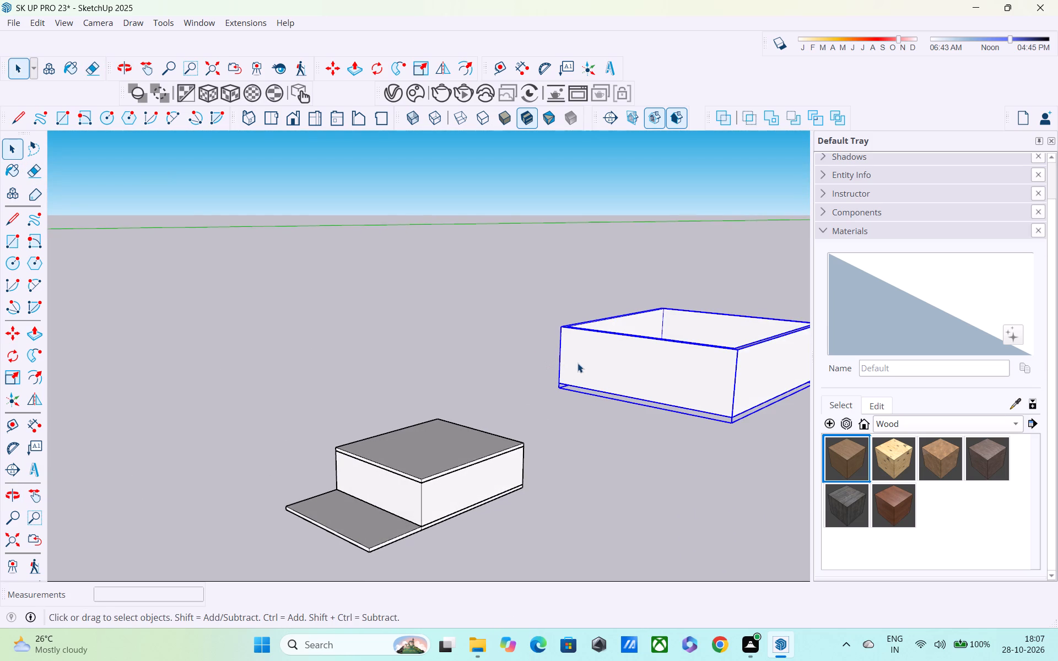
key("m")
scroll(561, 393, "up", 5)
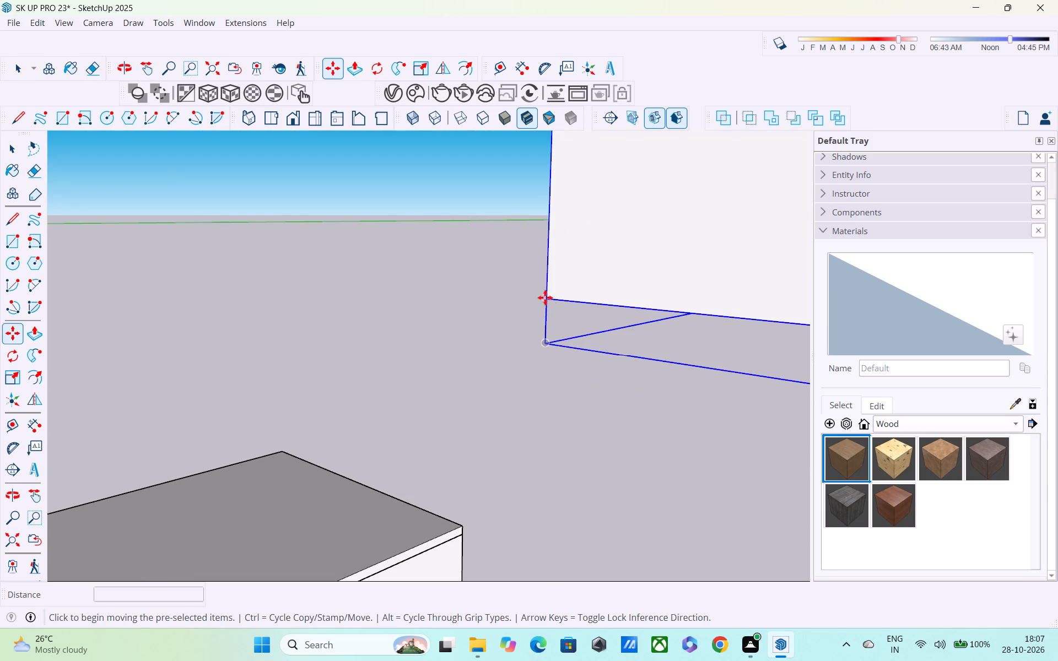
left_click(545, 297)
scroll(206, 495, "down", 3)
middle_click_drag(206, 495, 532, 403, "shift")
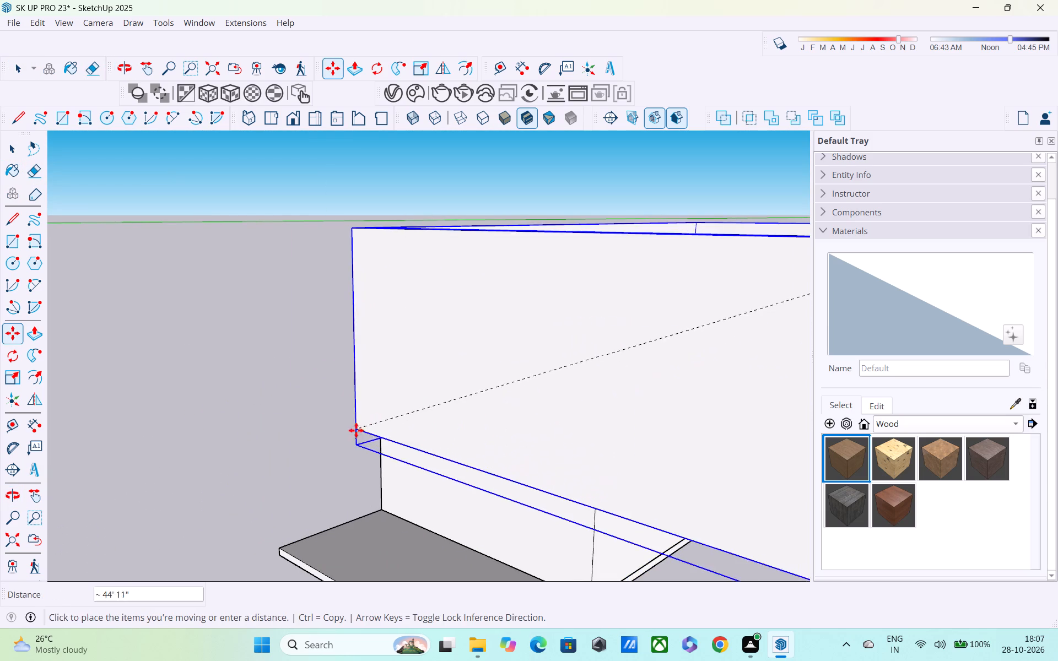
middle_click_drag(379, 428, 623, 417)
scroll(353, 434, "down", 4)
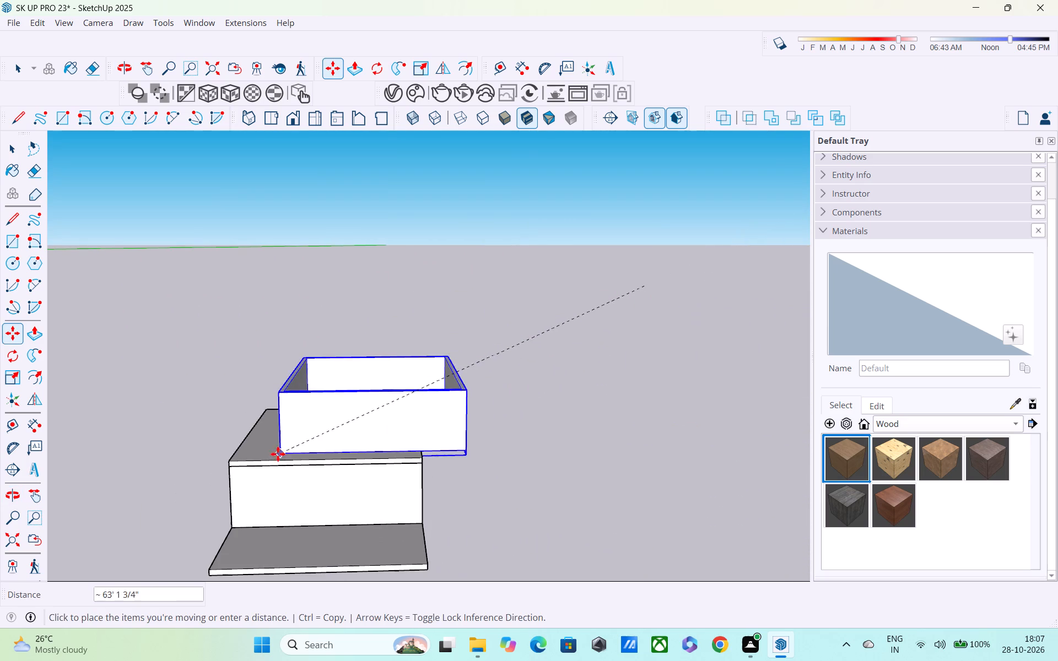
left_click(229, 460)
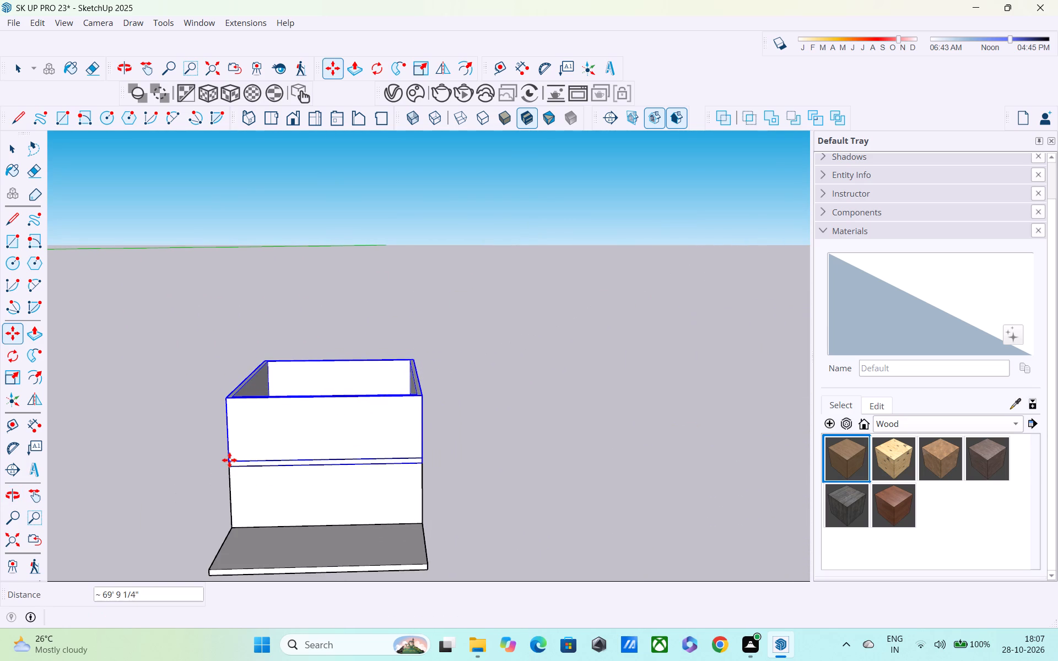
Move the upper wall group again by its lower corner to align it with the roof slab's top corner.
middle_click_drag(257, 458, 561, 386)
key("space")
scroll(589, 389, "up", 3)
scroll(527, 424, "up", 4)
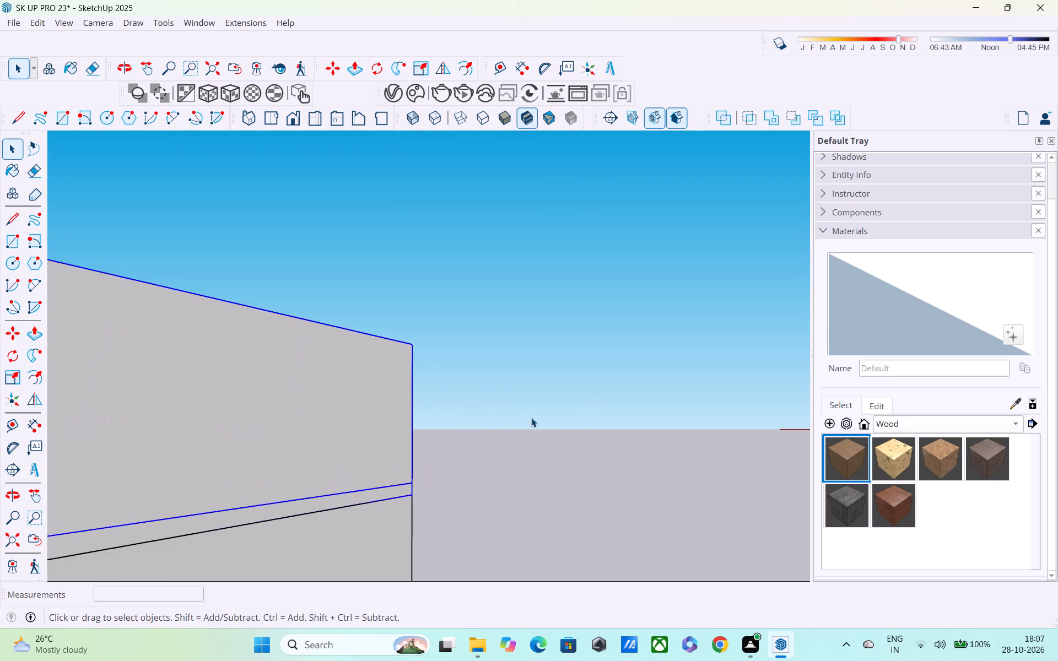
middle_click_drag(553, 415, 700, 377, "shift")
middle_click_drag(695, 387, 677, 427)
key("space")
left_click(670, 410)
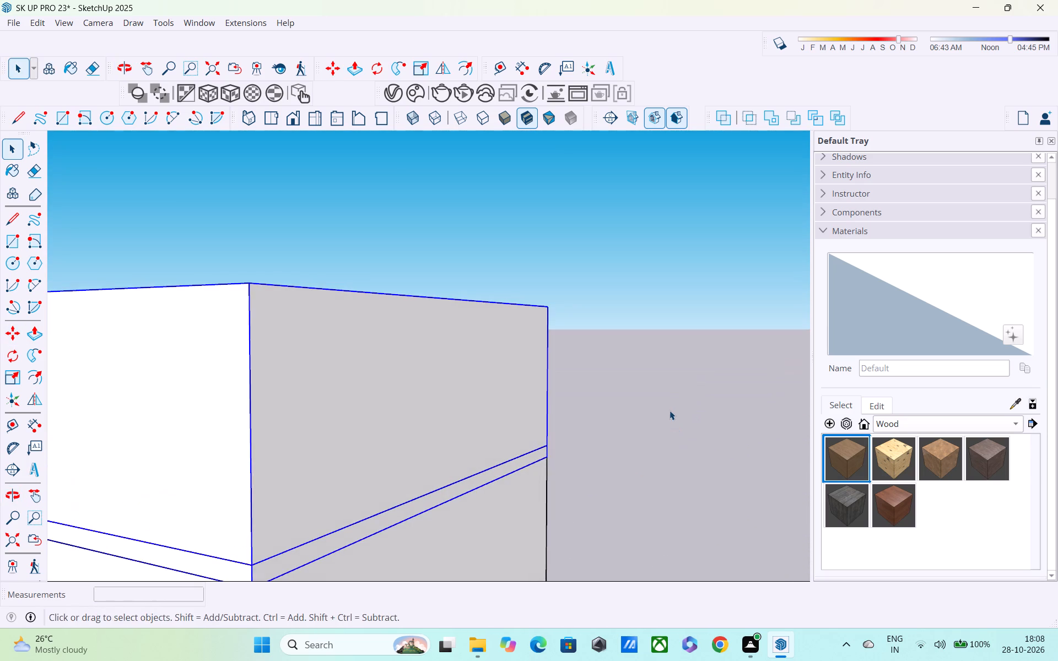
middle_click_drag(580, 444, 596, 416)
left_click(287, 432)
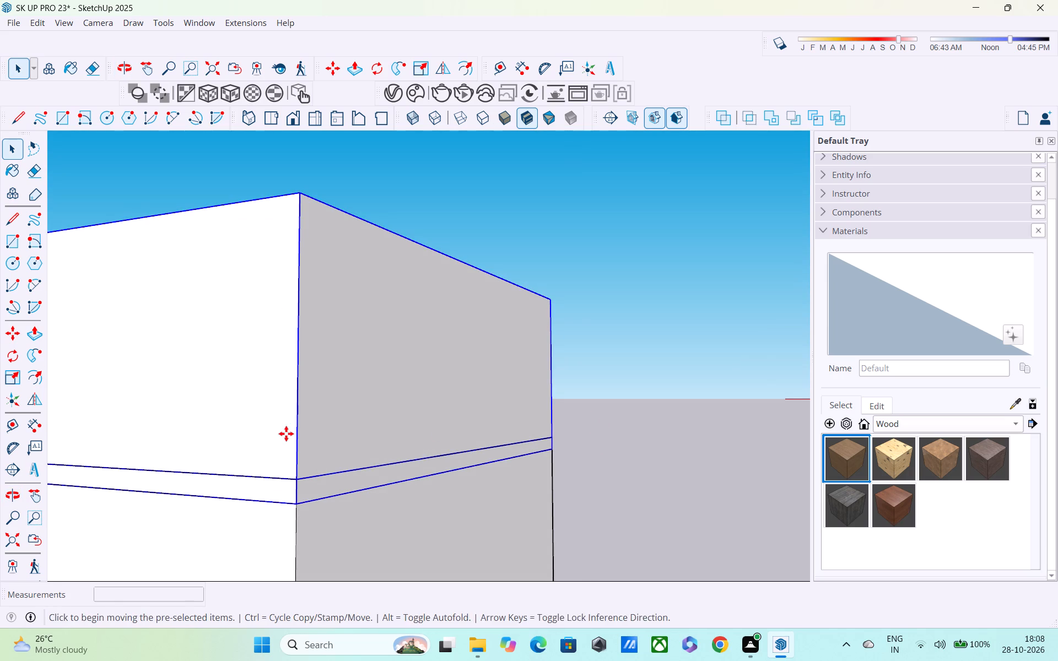
key("m")
left_click(298, 480)
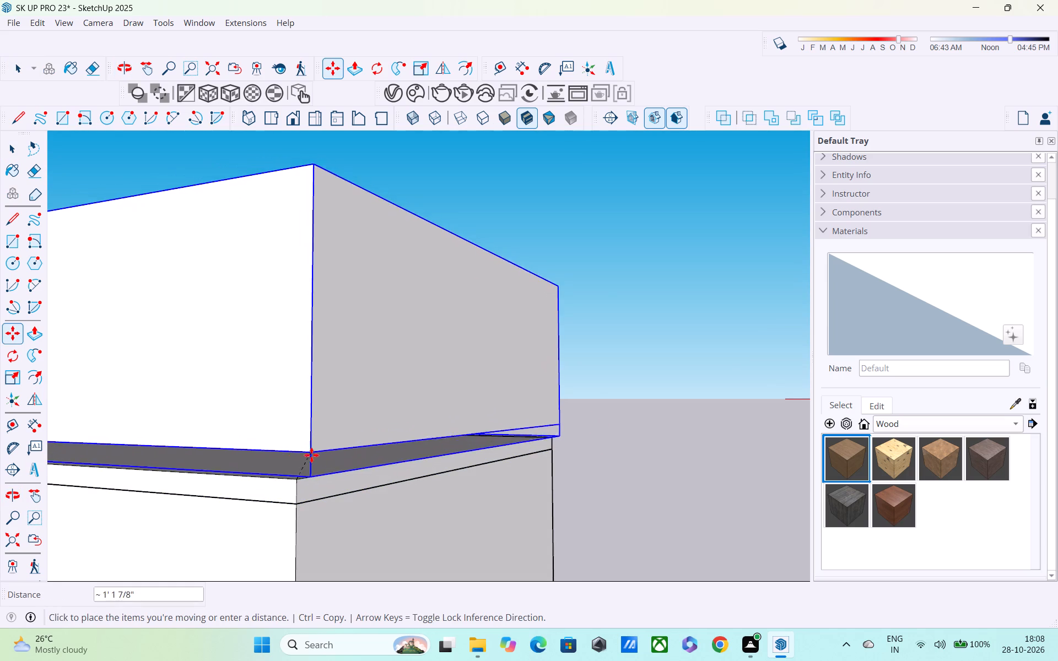
left_click(292, 478)
scroll(456, 450, "down", 2)
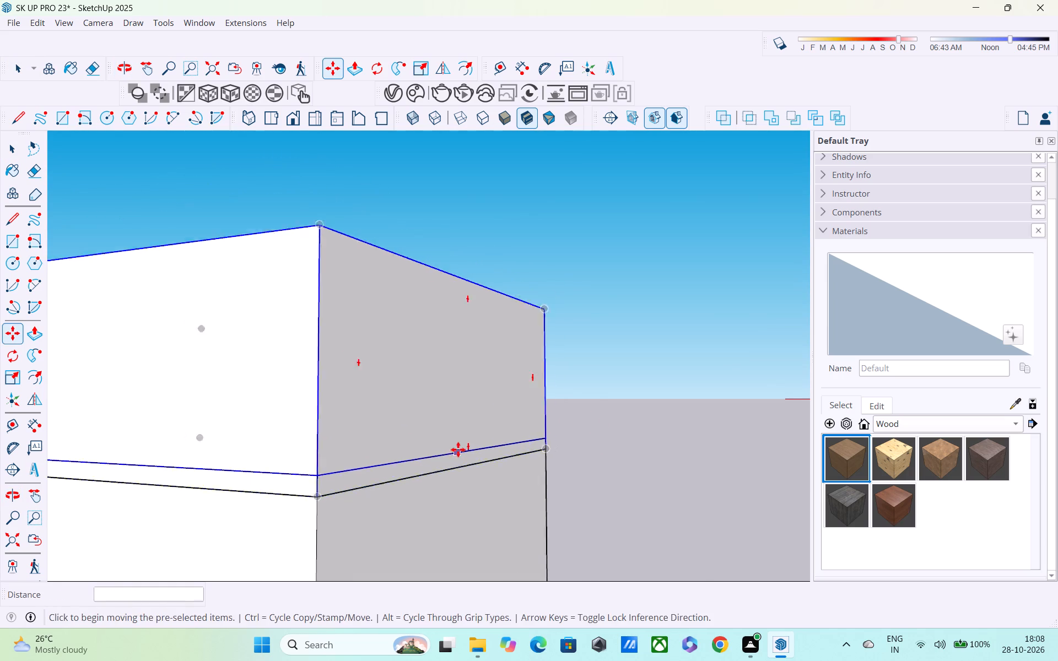
scroll(458, 449, "down", 1)
key("space")
left_click(758, 366)
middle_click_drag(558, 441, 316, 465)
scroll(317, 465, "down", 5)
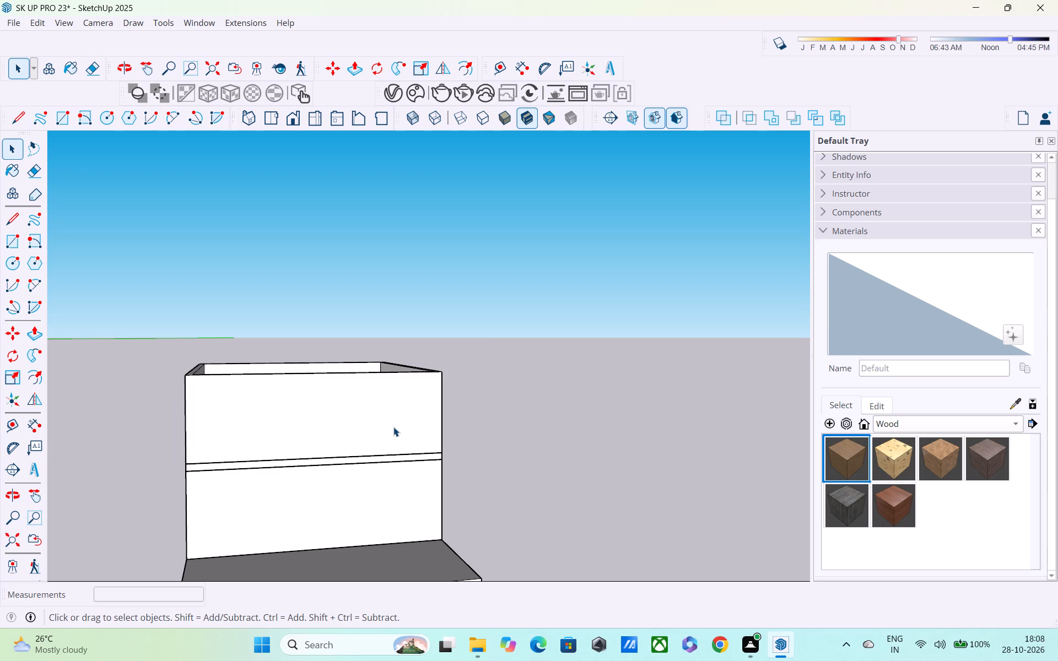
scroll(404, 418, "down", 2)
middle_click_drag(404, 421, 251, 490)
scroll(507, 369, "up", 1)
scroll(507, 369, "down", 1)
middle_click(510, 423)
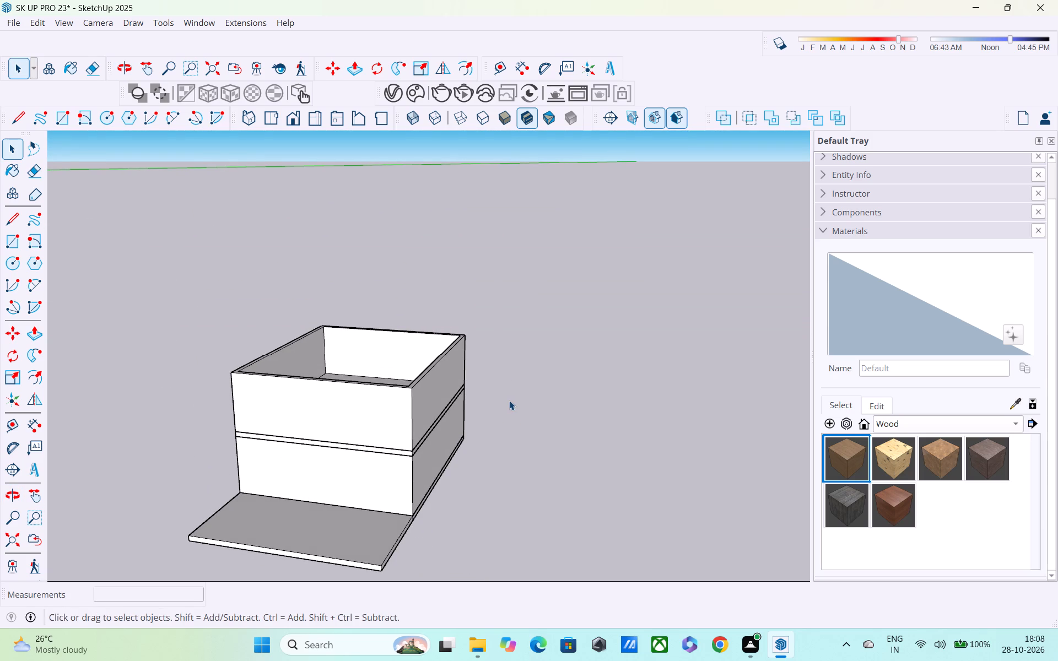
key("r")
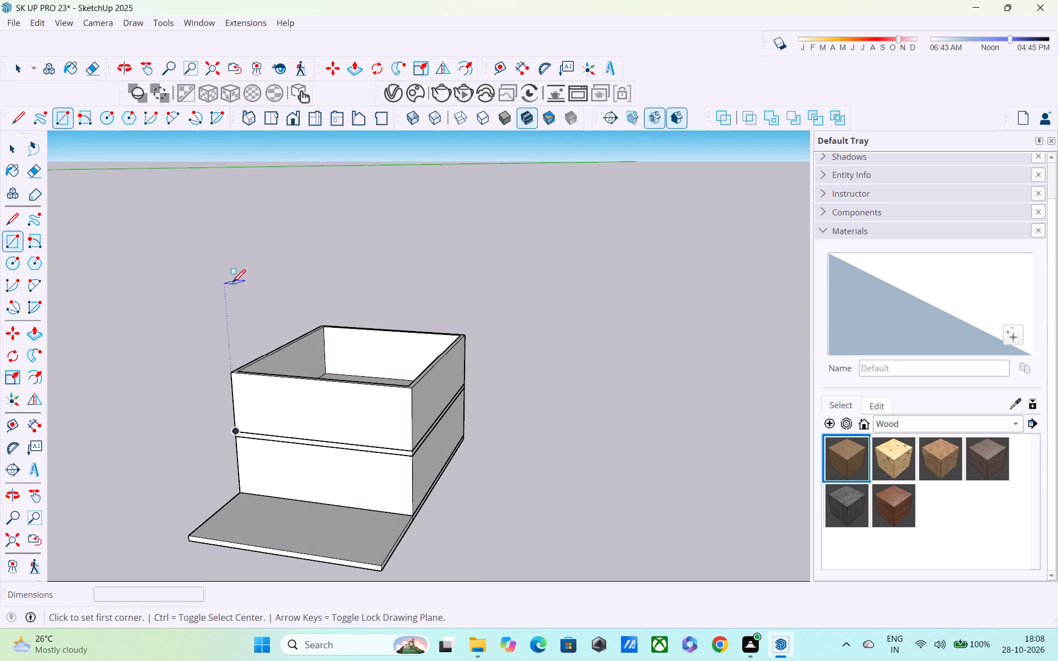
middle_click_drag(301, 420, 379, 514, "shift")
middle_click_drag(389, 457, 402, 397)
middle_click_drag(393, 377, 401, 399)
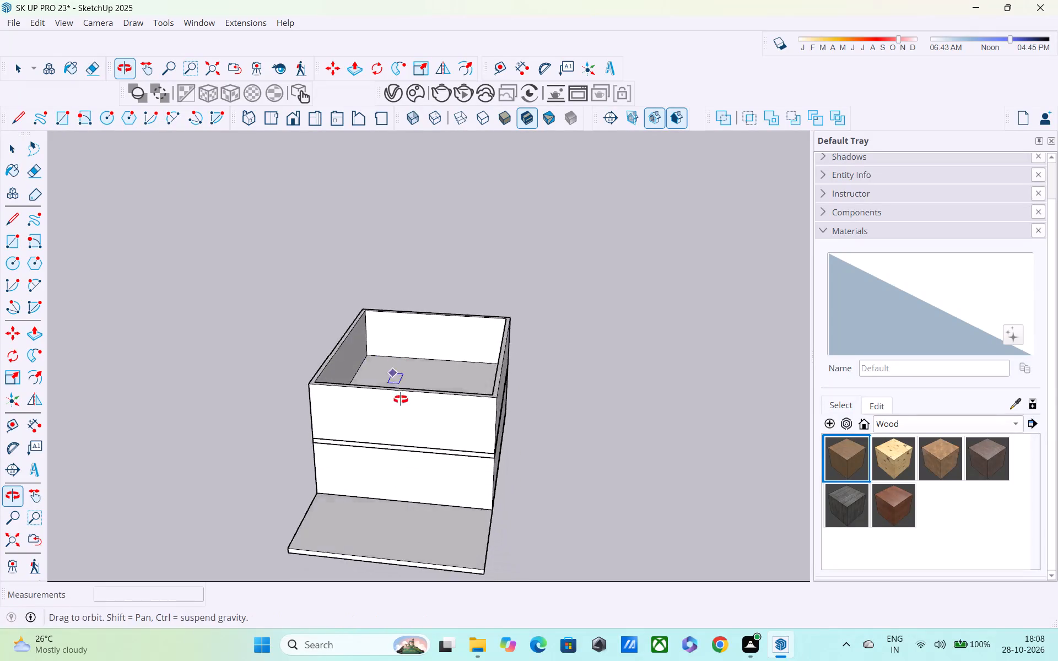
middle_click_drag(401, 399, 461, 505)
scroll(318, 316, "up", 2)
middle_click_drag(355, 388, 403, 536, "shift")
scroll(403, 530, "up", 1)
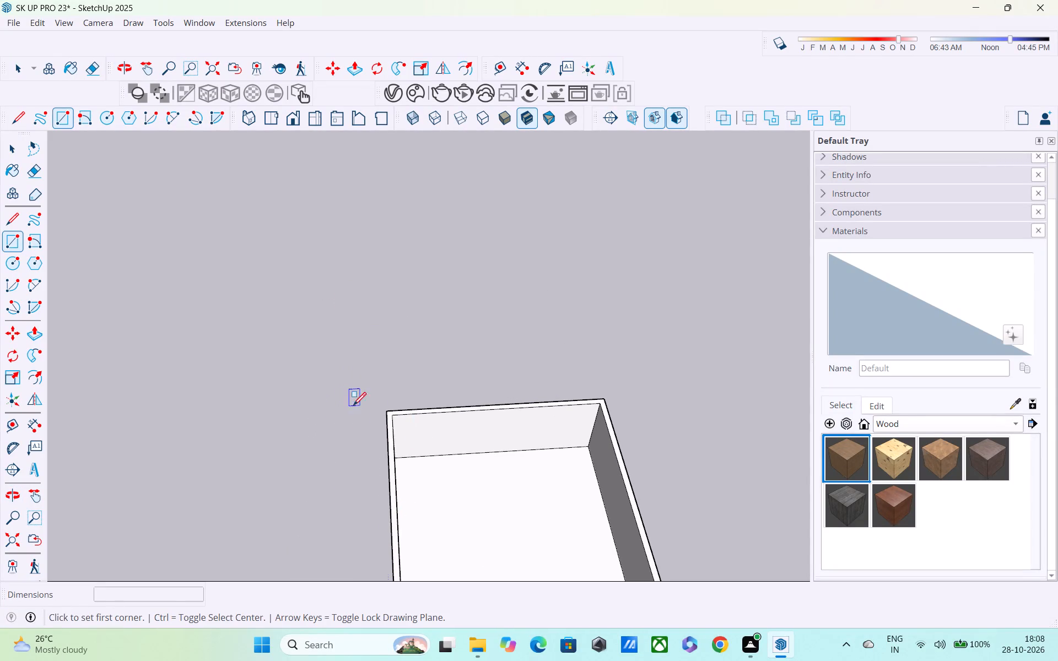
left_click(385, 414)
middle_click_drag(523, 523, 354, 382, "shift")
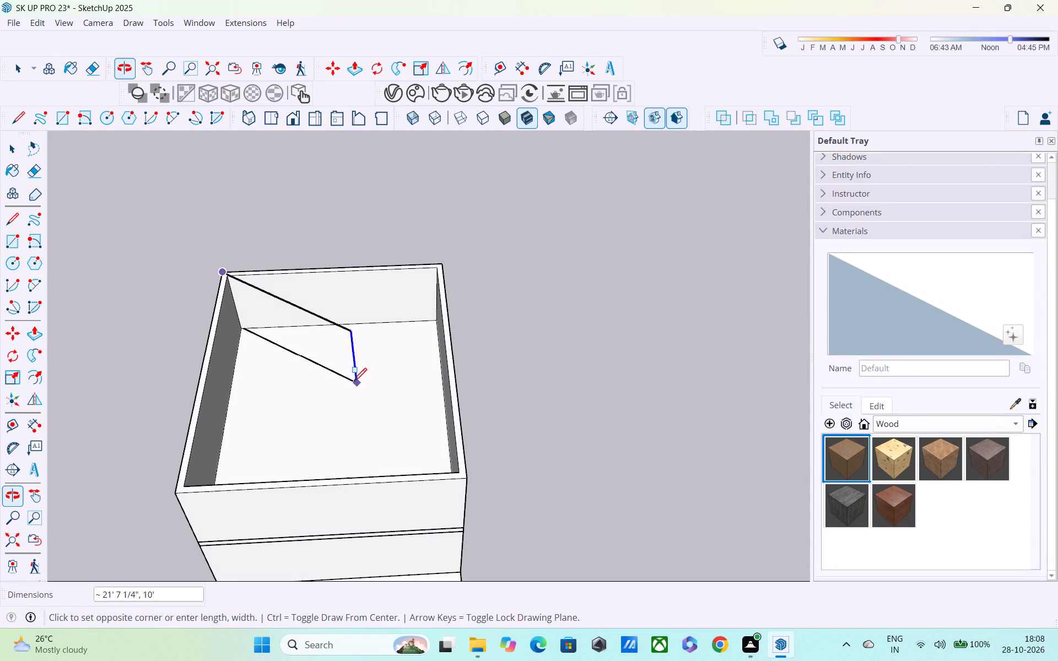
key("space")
Copy the roof slab between the storeys from its lower corner up to the top corner of the upper walls.
middle_click_drag(428, 530, 428, 312)
middle_click_drag(425, 387, 436, 347)
key("space")
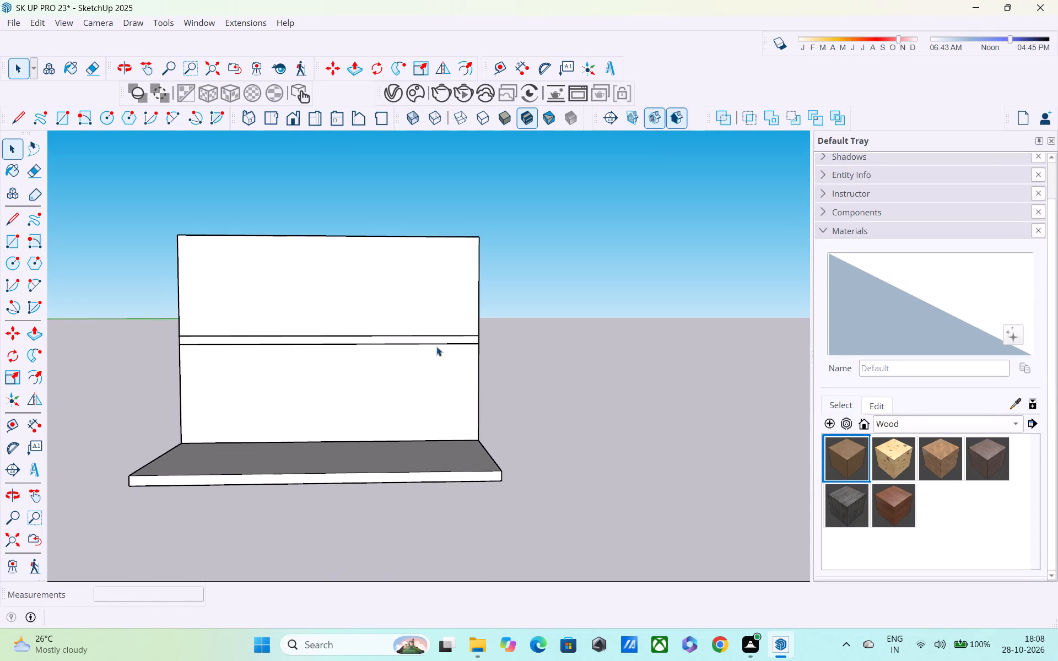
left_click(435, 337)
key("m")
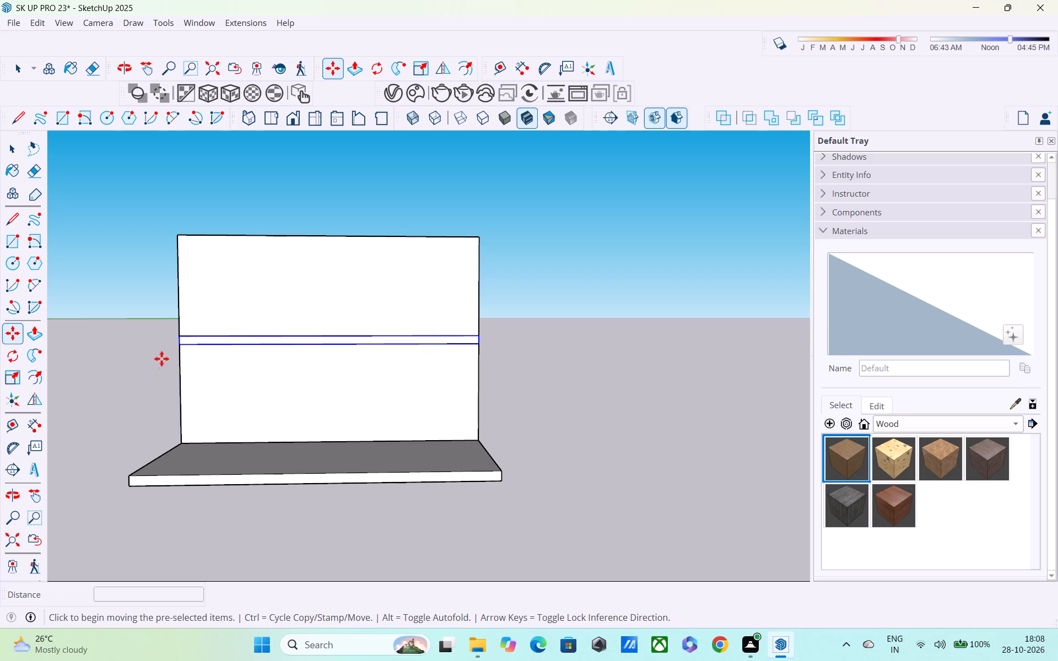
left_click(176, 346)
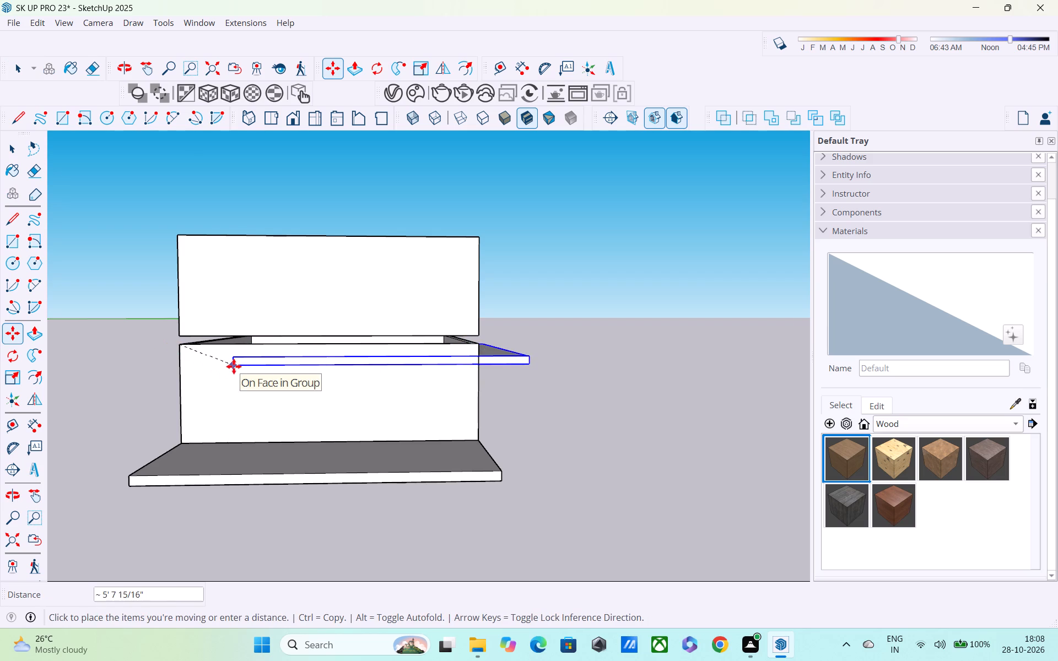
middle_click_drag(274, 361, 349, 399)
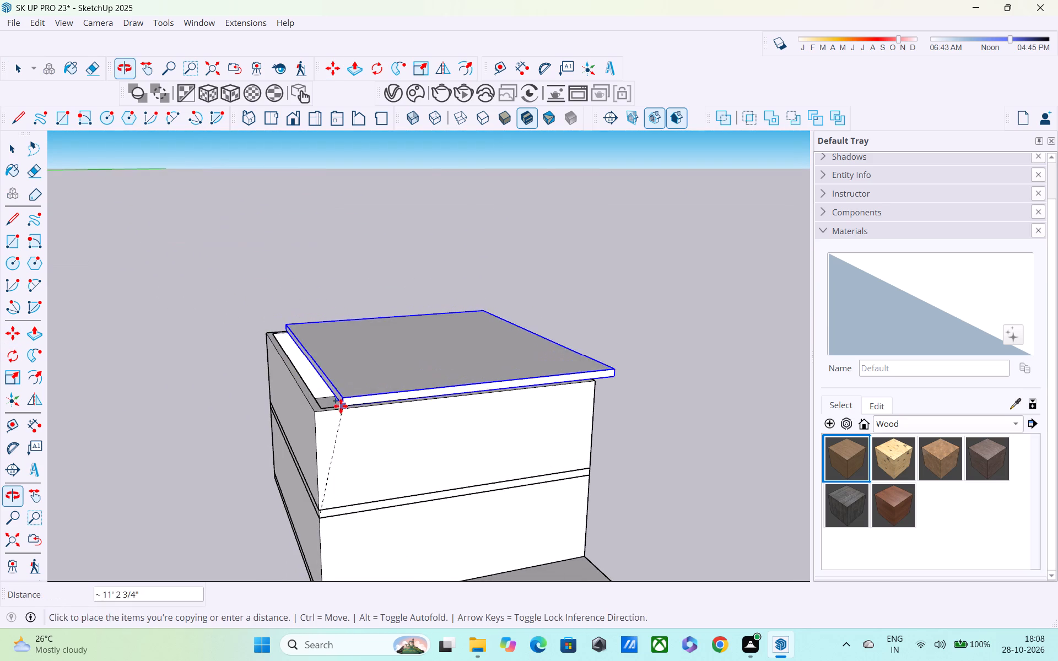
left_click(316, 412)
middle_click_drag(406, 434, 555, 398)
key("space")
left_click(600, 317)
Examine the two-storey building and the floor slab projecting in front of it from several angles.
middle_click_drag(635, 390, 328, 411)
scroll(320, 402, "down", 5)
middle_click_drag(532, 410, 348, 407)
scroll(342, 399, "up", 1)
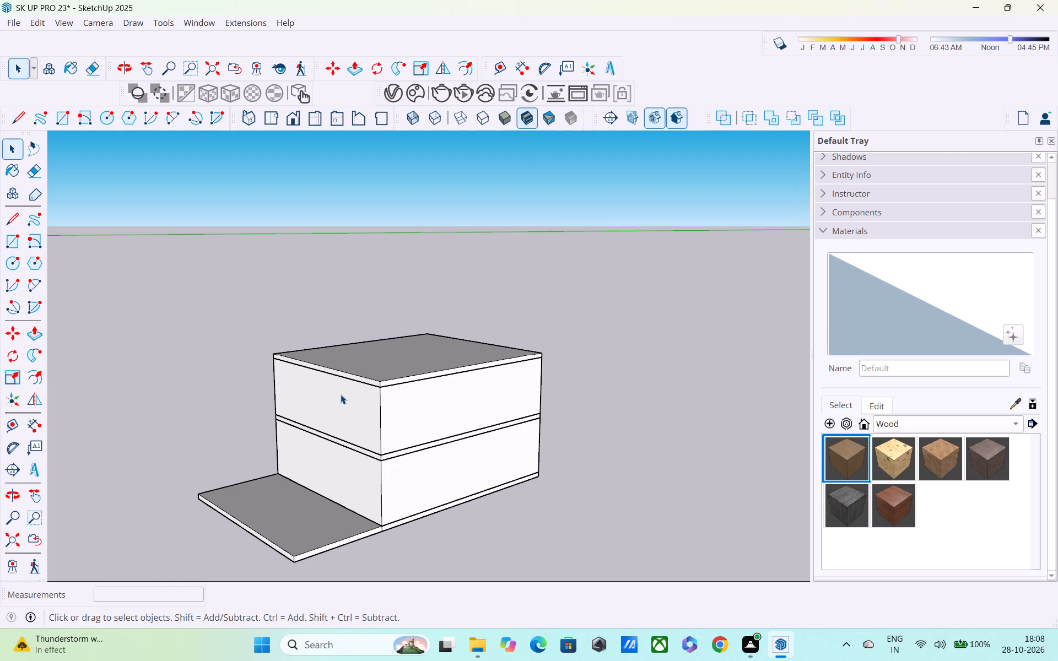
middle_click_drag(351, 398, 463, 591)
scroll(409, 529, "up", 3)
middle_click_drag(395, 495, 395, 432)
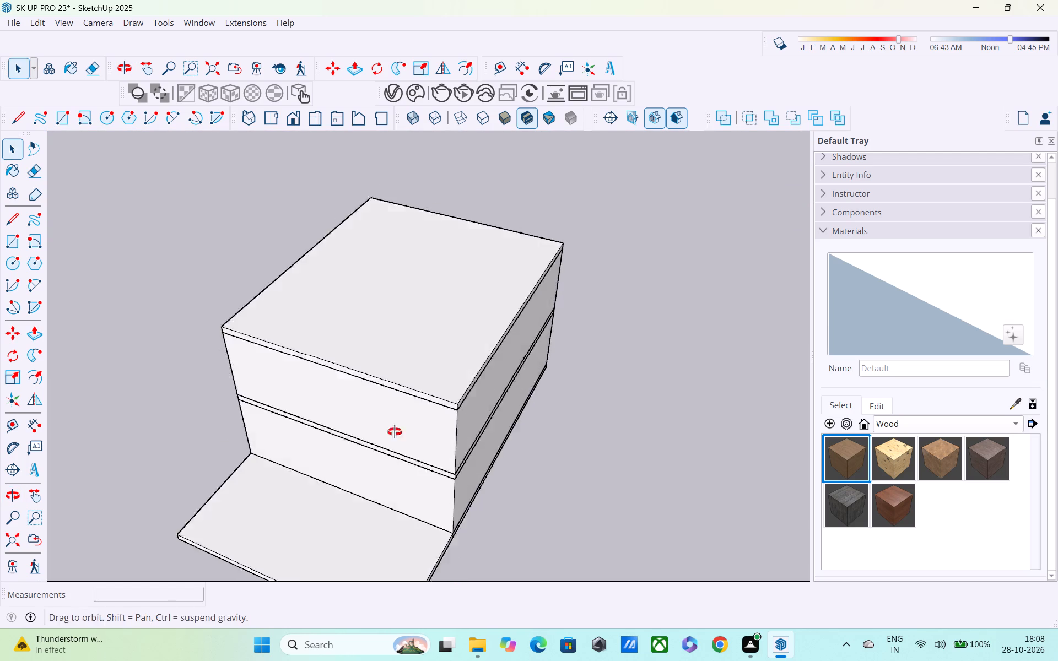
middle_click_drag(395, 432, 394, 364)
scroll(387, 569, "up", 3)
middle_click_drag(392, 482, 400, 404)
scroll(413, 467, "up", 4)
middle_click_drag(432, 474, 647, 568)
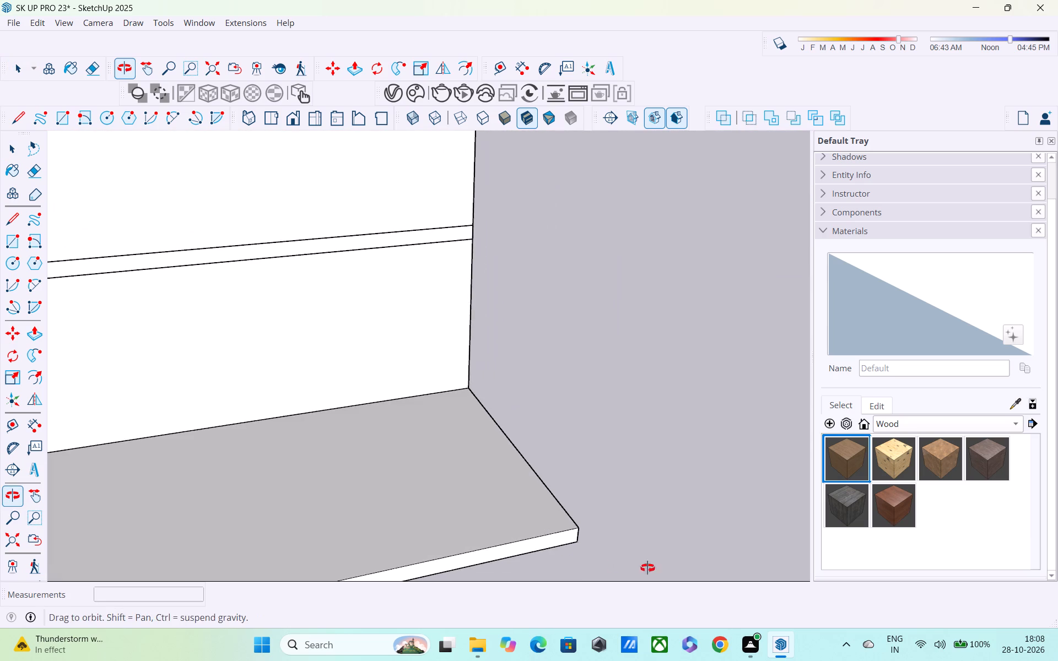
middle_click_drag(647, 568, 648, 567)
scroll(530, 471, "down", 4)
middle_click_drag(506, 479, 484, 421)
scroll(479, 421, "up", 4)
middle_click_drag(458, 490, 447, 407)
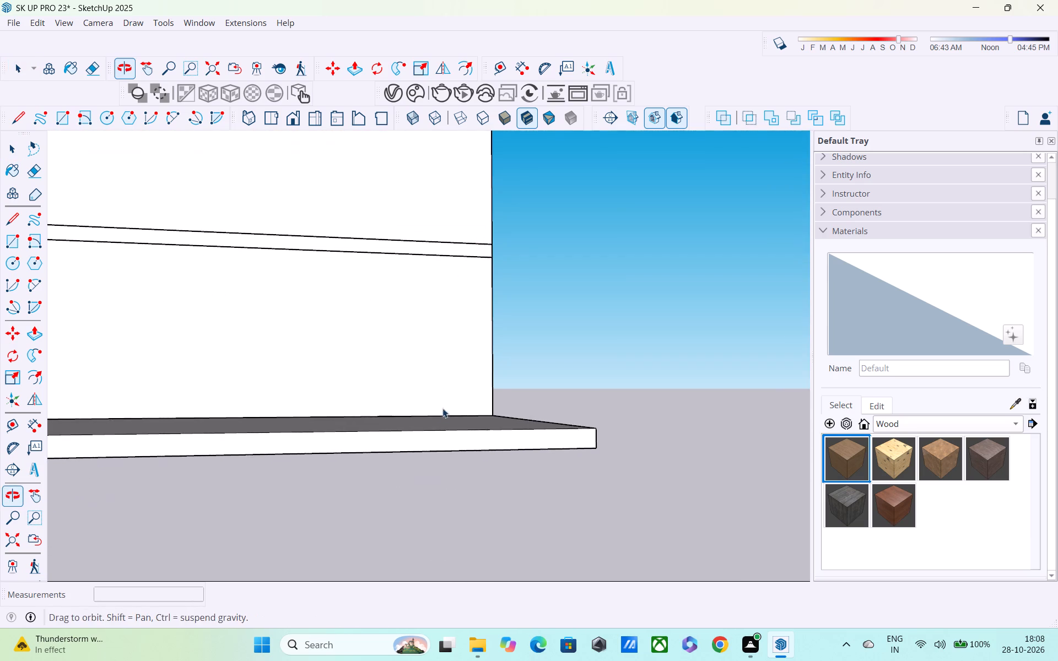
scroll(435, 426, "up", 2)
middle_click_drag(433, 434, 436, 551)
scroll(434, 467, "down", 4)
scroll(434, 471, "up", 1)
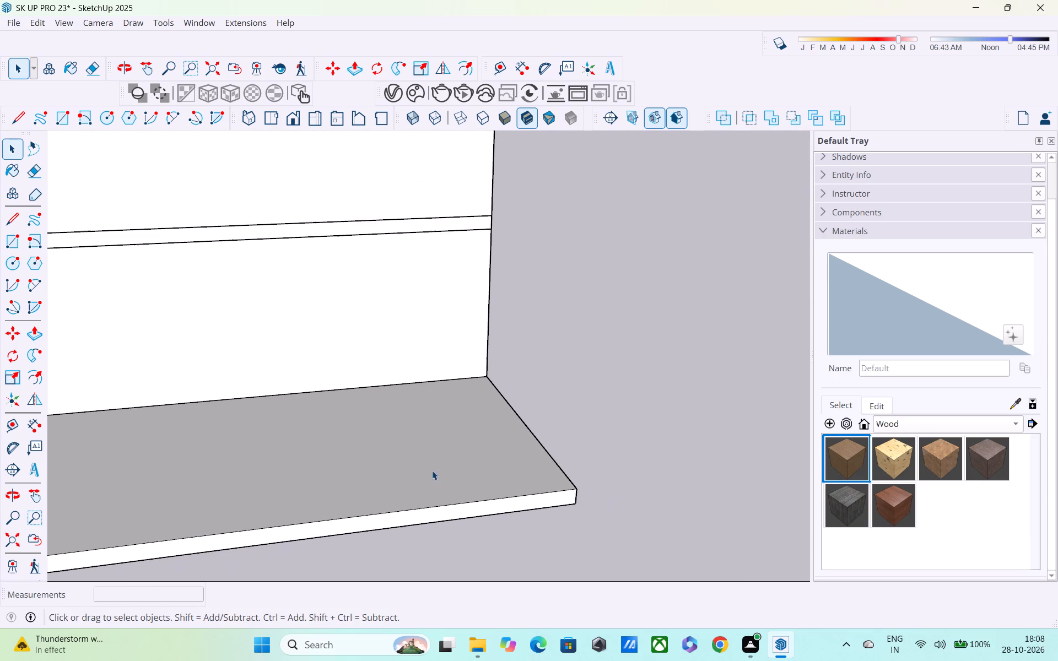
middle_click(428, 460)
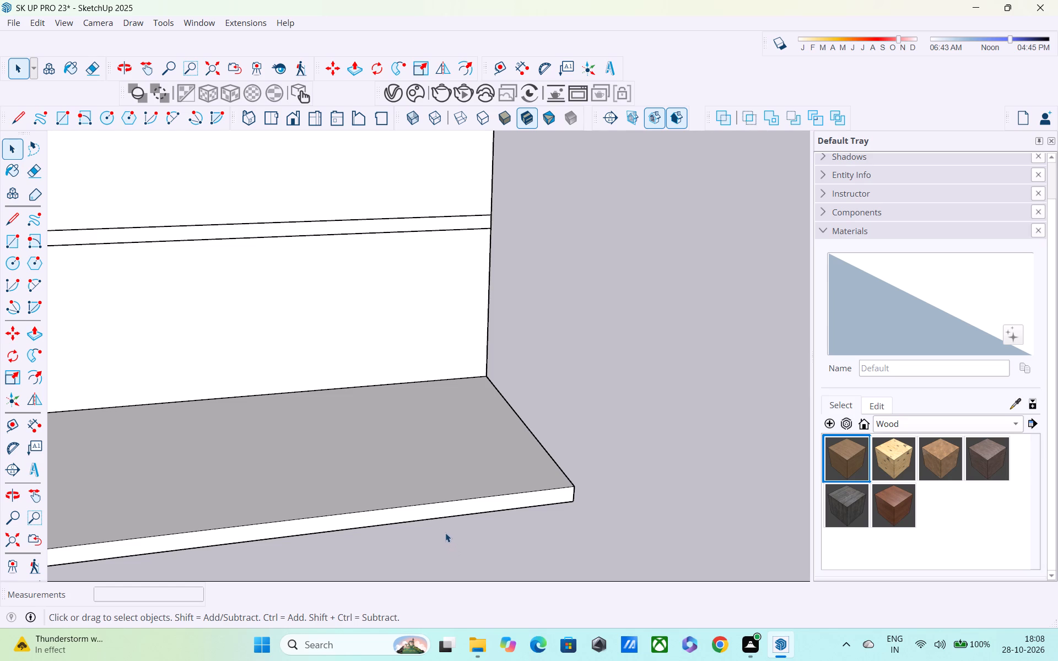
middle_click_drag(445, 532, 386, 416)
middle_click_drag(386, 415, 415, 505, "shift")
middle_click_drag(394, 454, 558, 471)
middle_click_drag(476, 421, 624, 484)
middle_click_drag(414, 469, 594, 590)
scroll(427, 515, "up", 1)
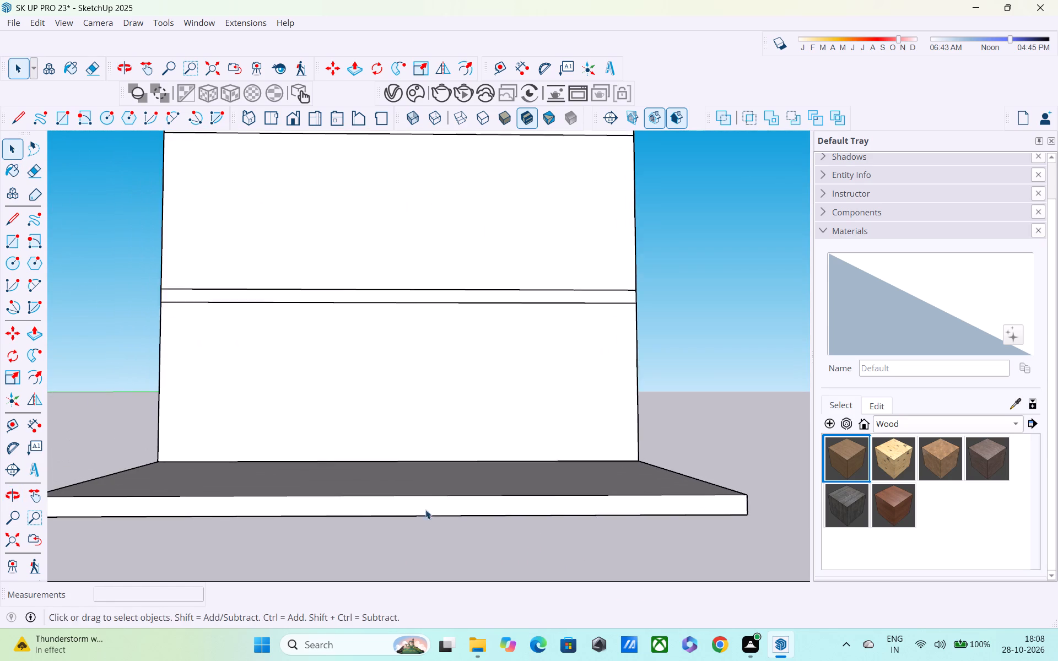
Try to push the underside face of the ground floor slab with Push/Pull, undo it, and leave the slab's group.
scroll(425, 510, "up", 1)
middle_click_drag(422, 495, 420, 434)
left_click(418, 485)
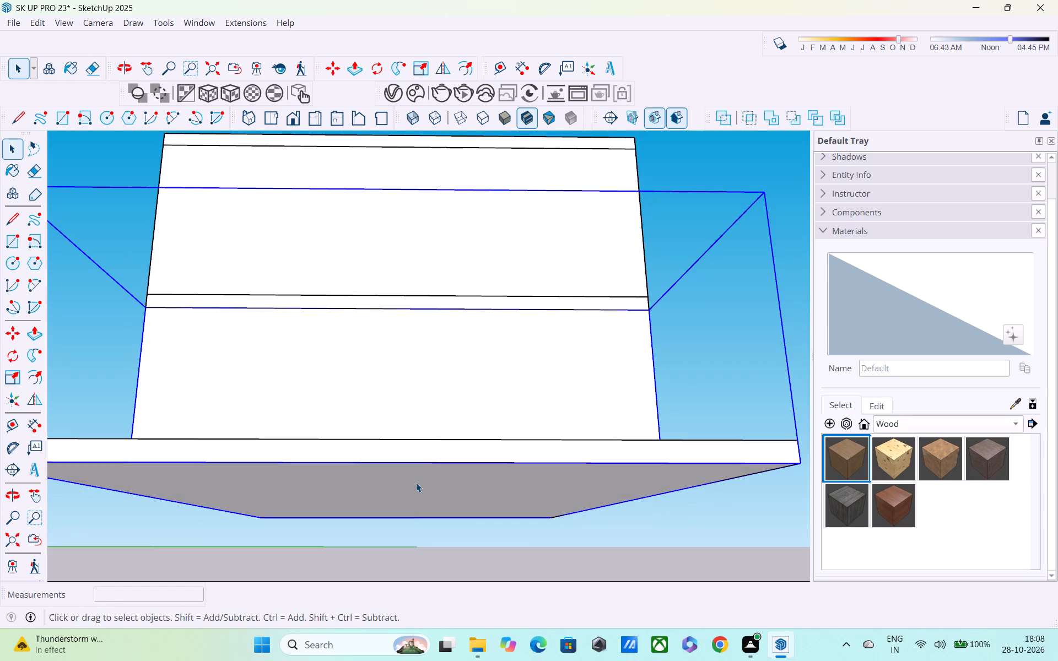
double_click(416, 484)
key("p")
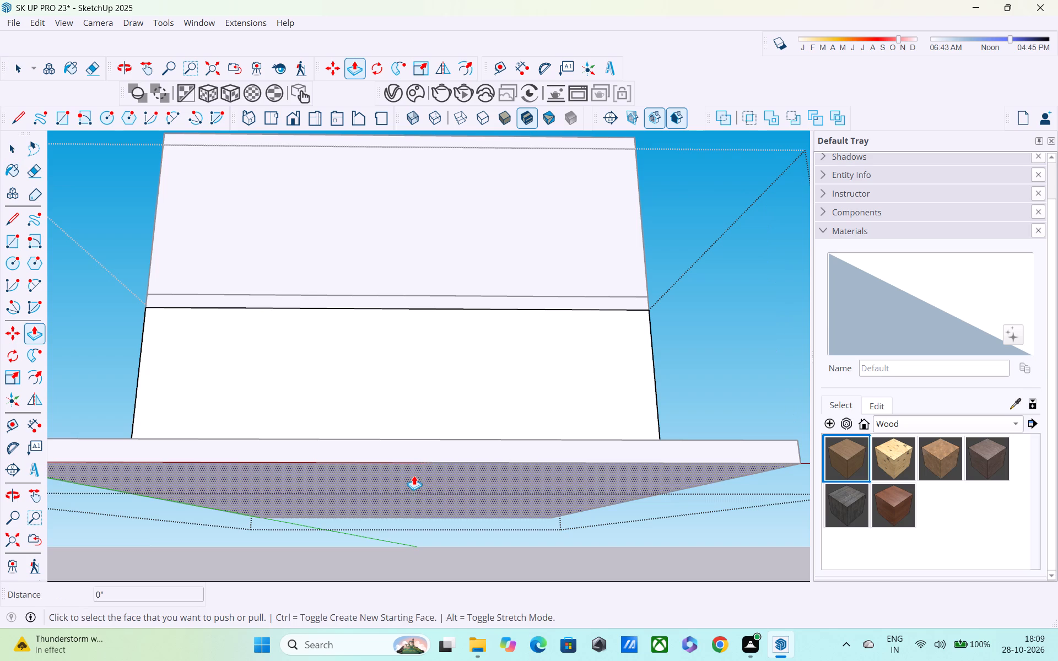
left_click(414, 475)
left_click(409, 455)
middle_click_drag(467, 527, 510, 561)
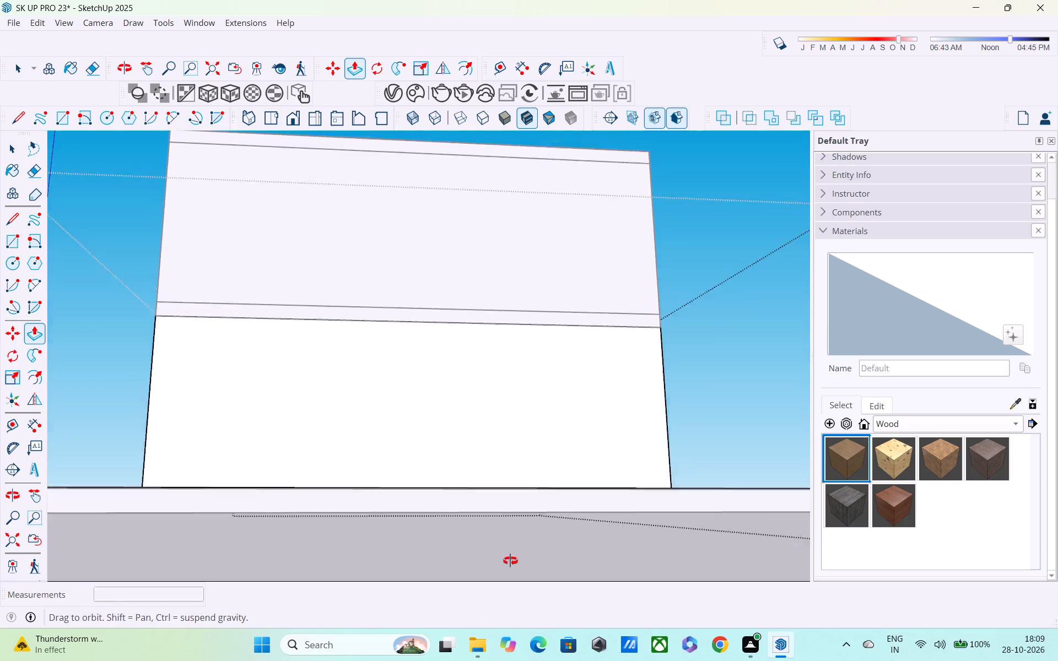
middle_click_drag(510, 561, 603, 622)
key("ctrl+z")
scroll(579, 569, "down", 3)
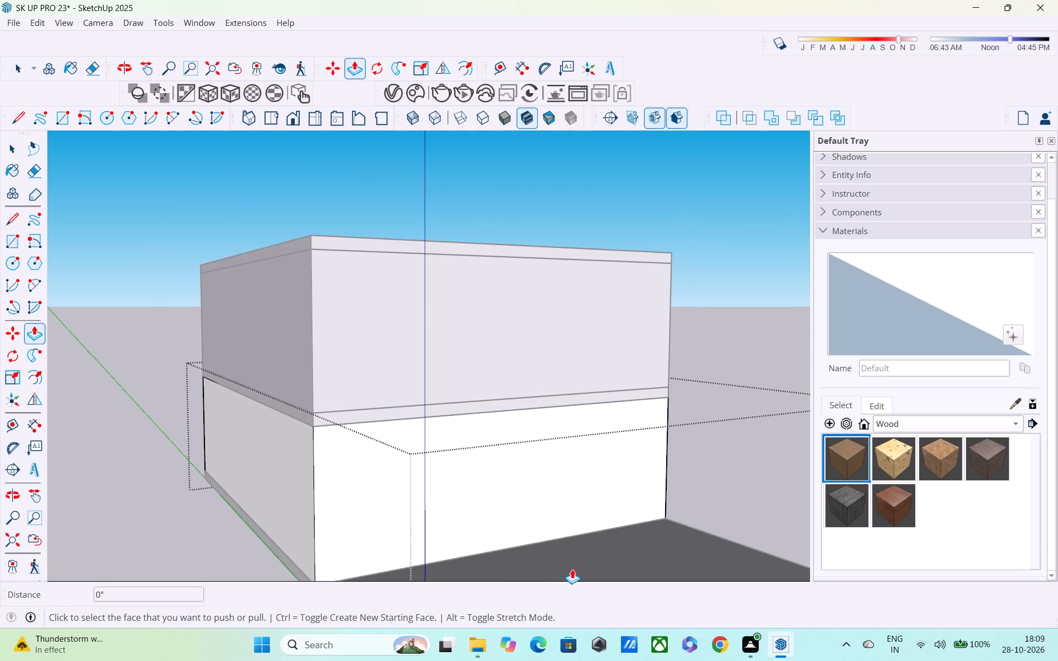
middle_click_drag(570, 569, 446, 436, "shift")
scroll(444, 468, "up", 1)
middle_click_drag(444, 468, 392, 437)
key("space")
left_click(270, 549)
Place a guide 13' in from the projecting slab's right side edge and a parallel guide 9" from it toward that edge.
middle_click_drag(284, 549, 202, 660)
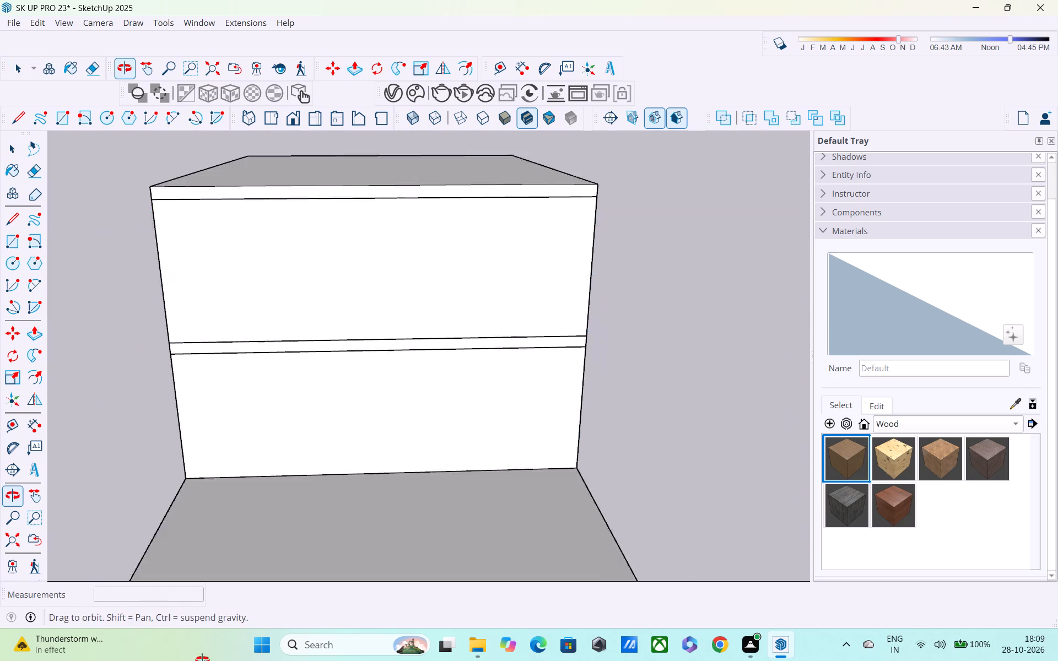
middle_click_drag(202, 660, 190, 660)
scroll(268, 547, "down", 4)
middle_click_drag(295, 549, 303, 484, "shift")
key("t")
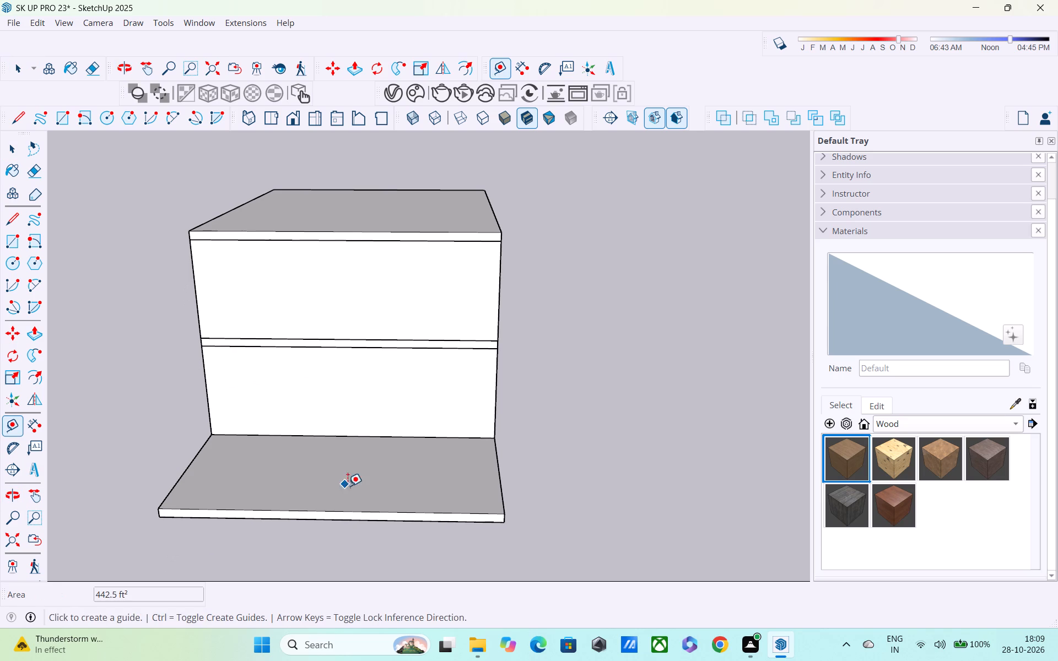
left_click(497, 475)
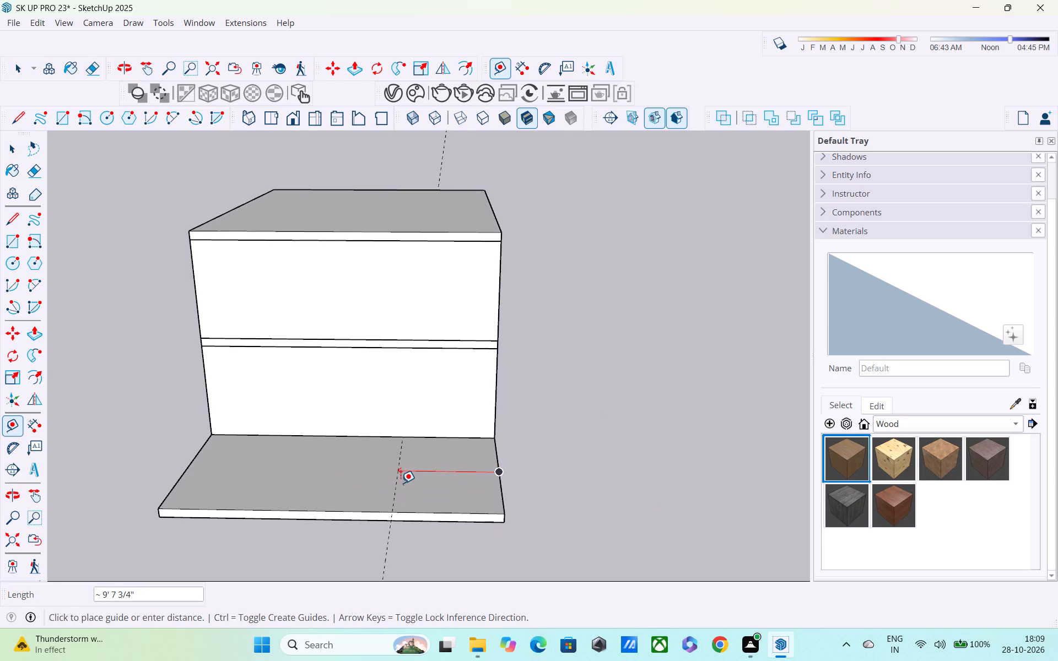
type("13'")
key("Return")
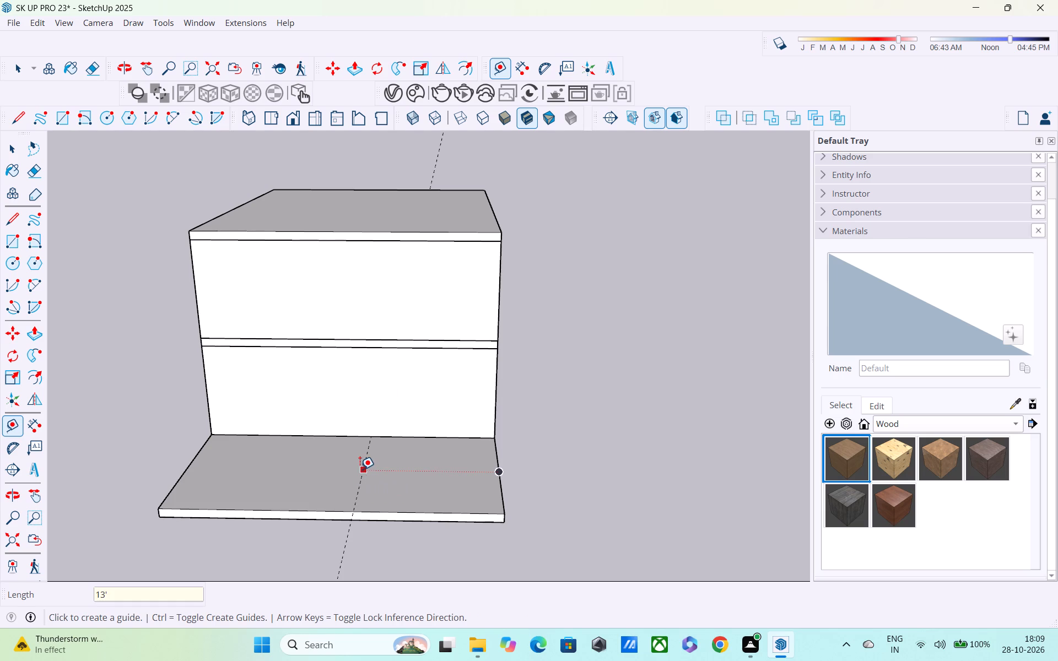
left_click(360, 469)
key("Escape")
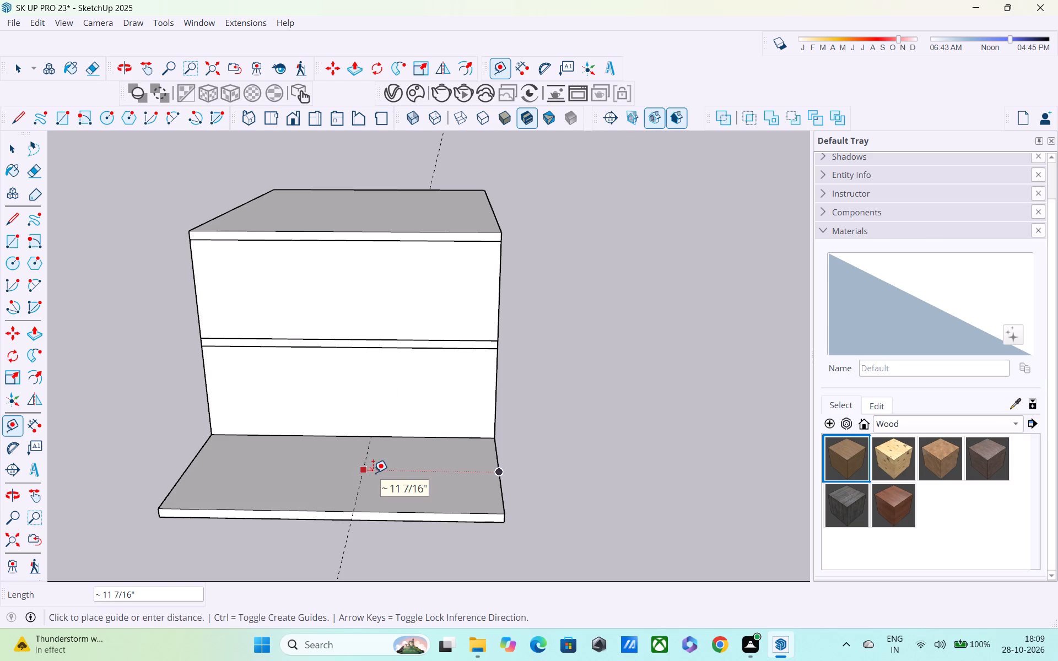
left_click(359, 485)
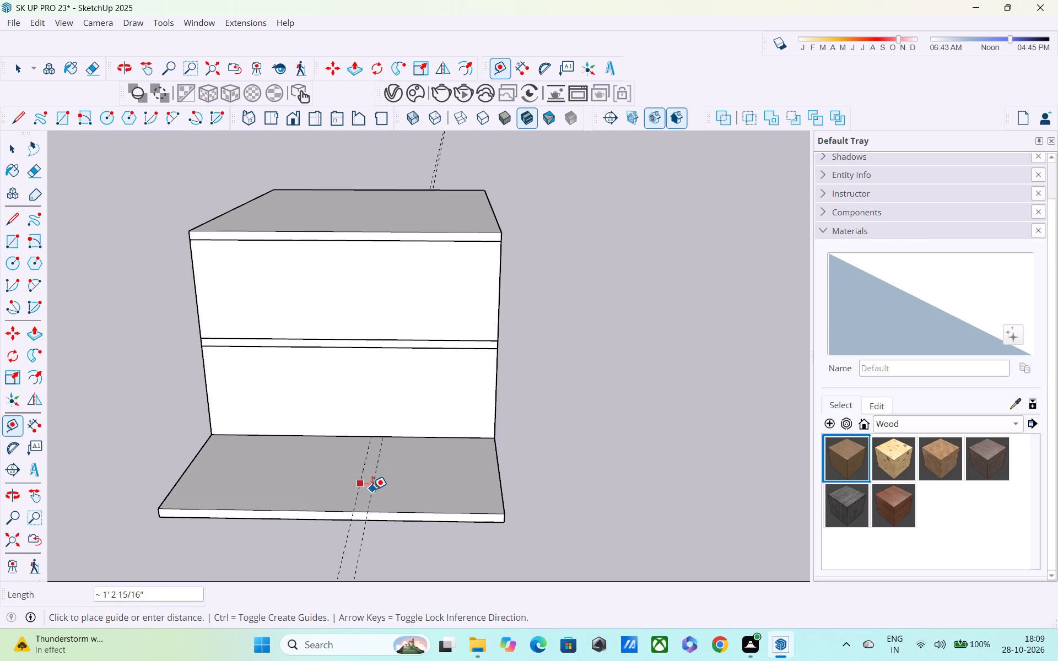
type("9\"")
key("Return")
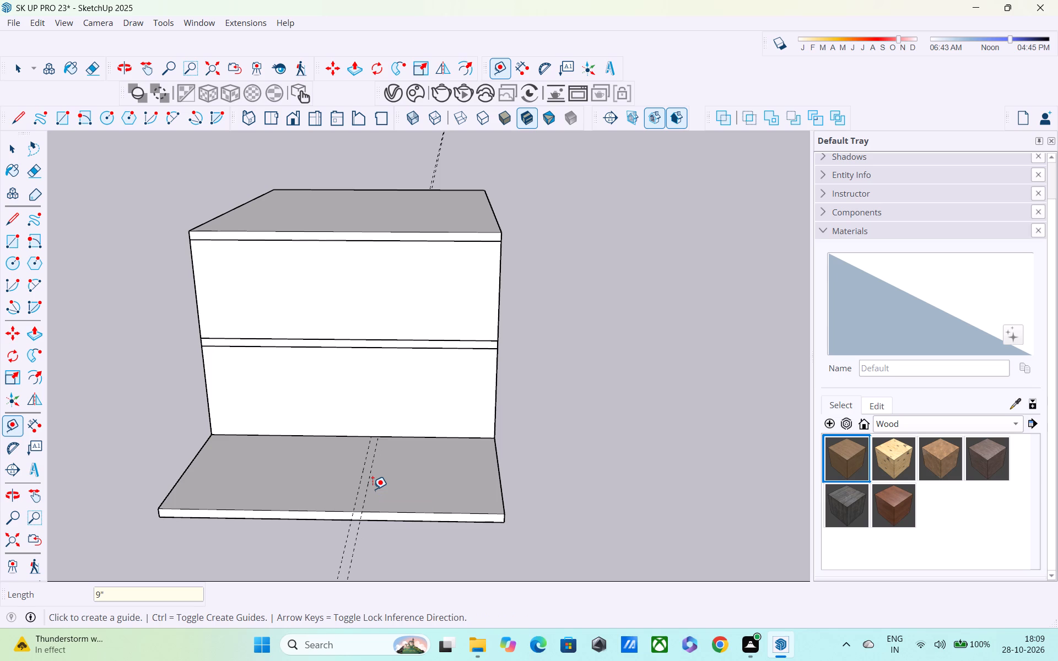
Place a guide on the projecting slab 9' out from the front wall and a parallel guide 9" from it toward the wall.
left_click(383, 510)
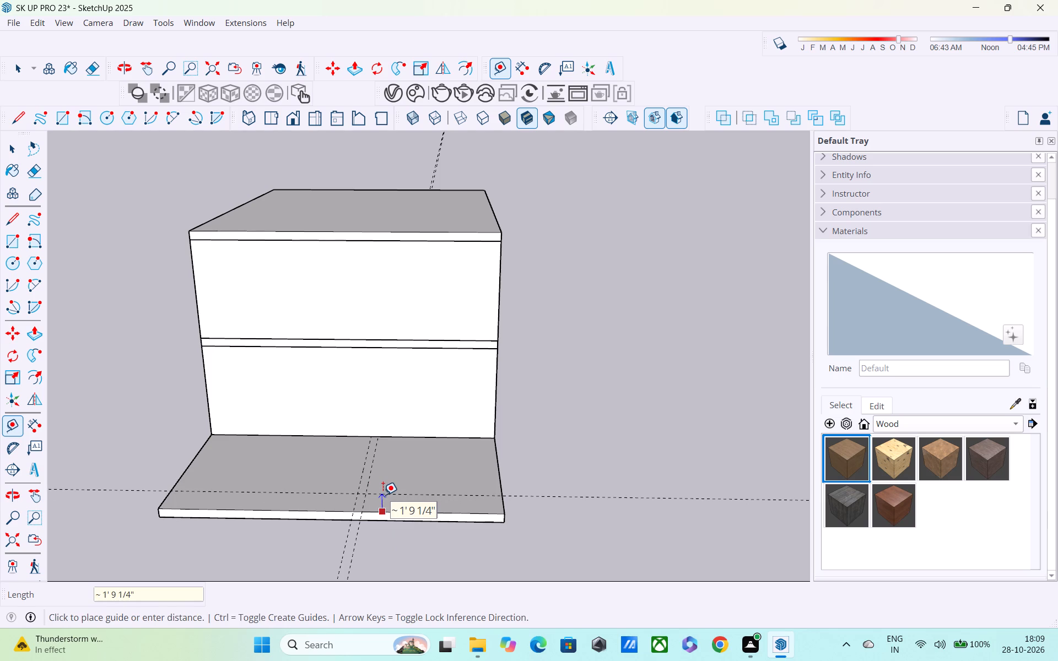
key("Escape")
left_click(409, 437)
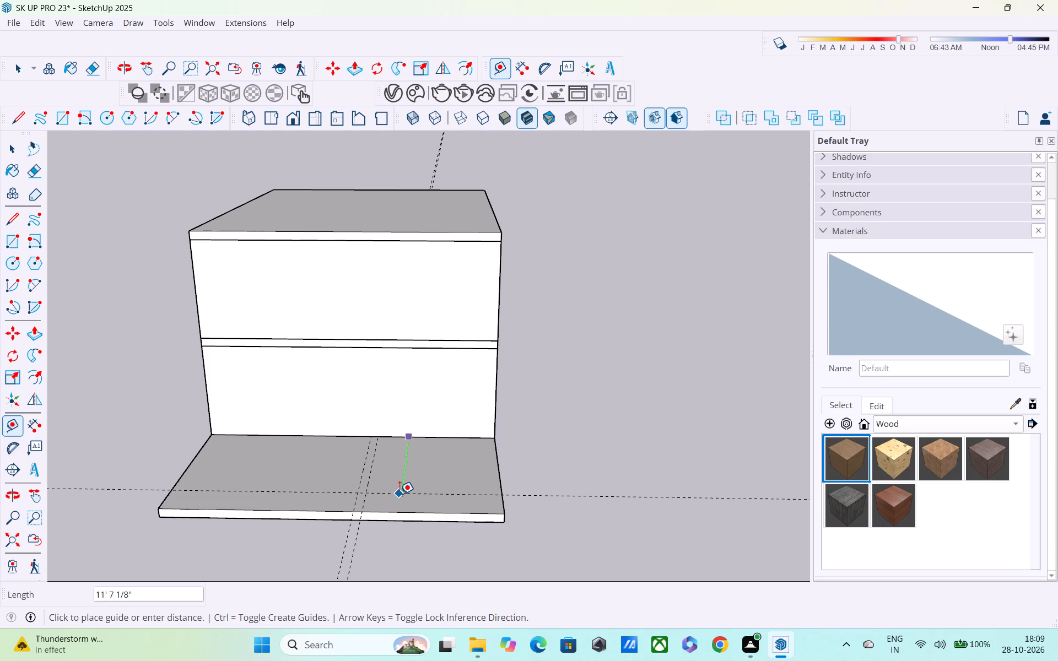
type("8'")
key("Return")
key("9")
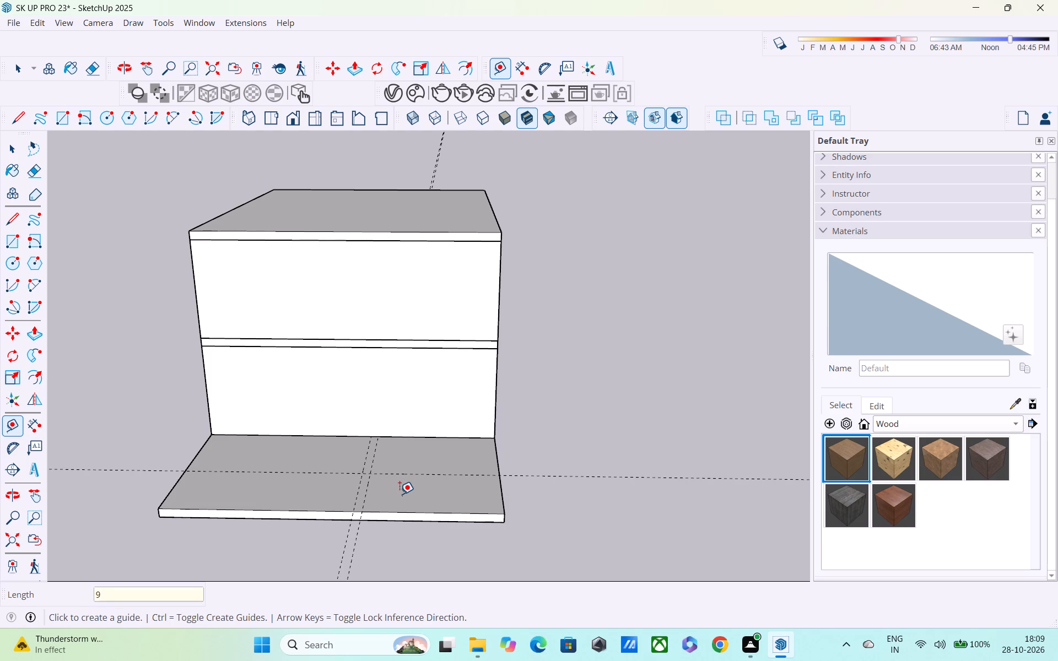
key("apostrophe")
key("Return")
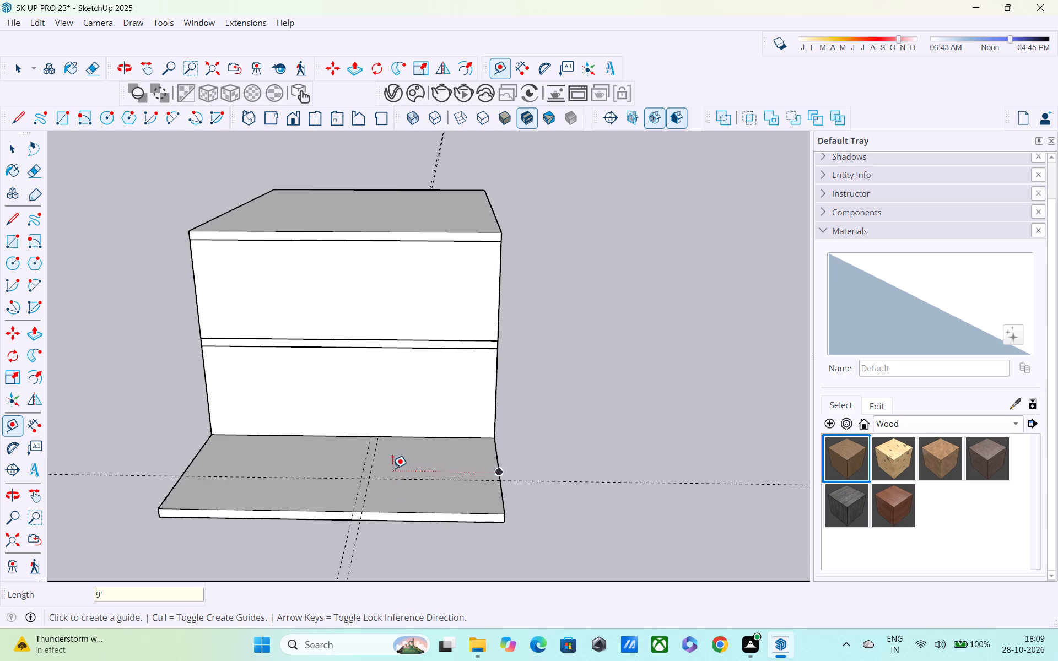
scroll(404, 476, "up", 2)
left_click(396, 478)
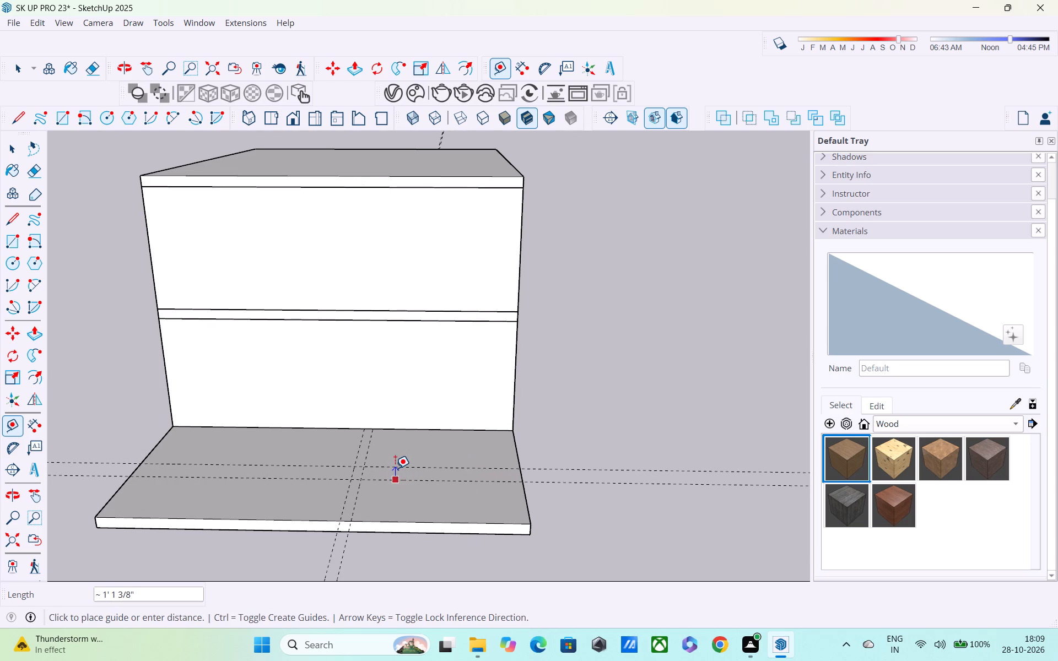
type("9\"")
key("Return")
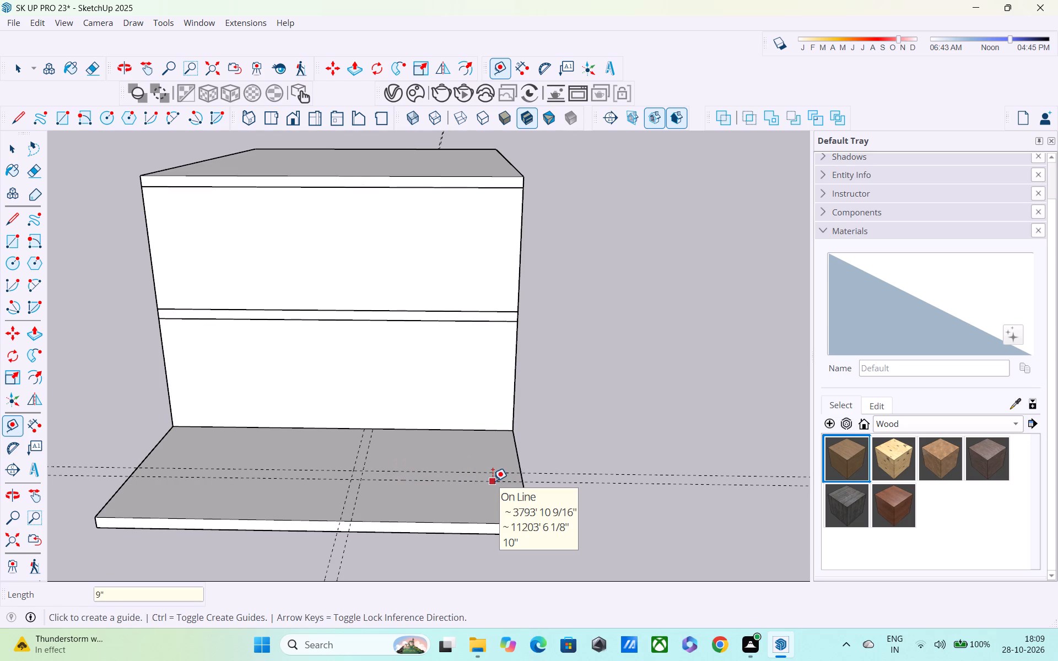
Place a guide 9" in from the projecting slab's right side edge.
middle_click_drag(493, 485, 489, 515, "shift")
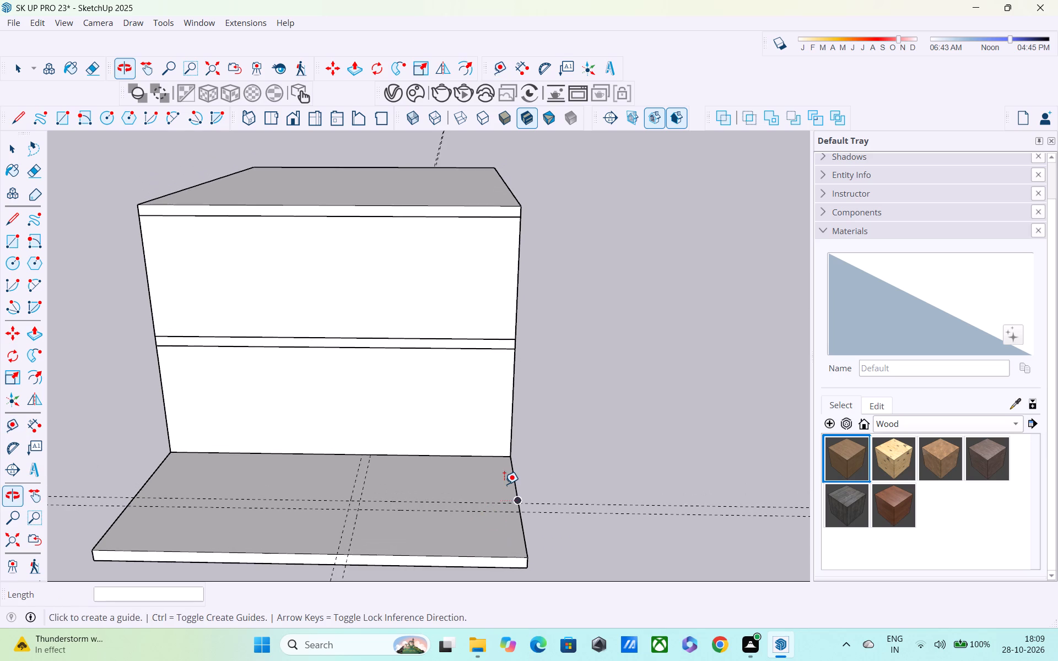
scroll(504, 484, "up", 2)
left_click(524, 496)
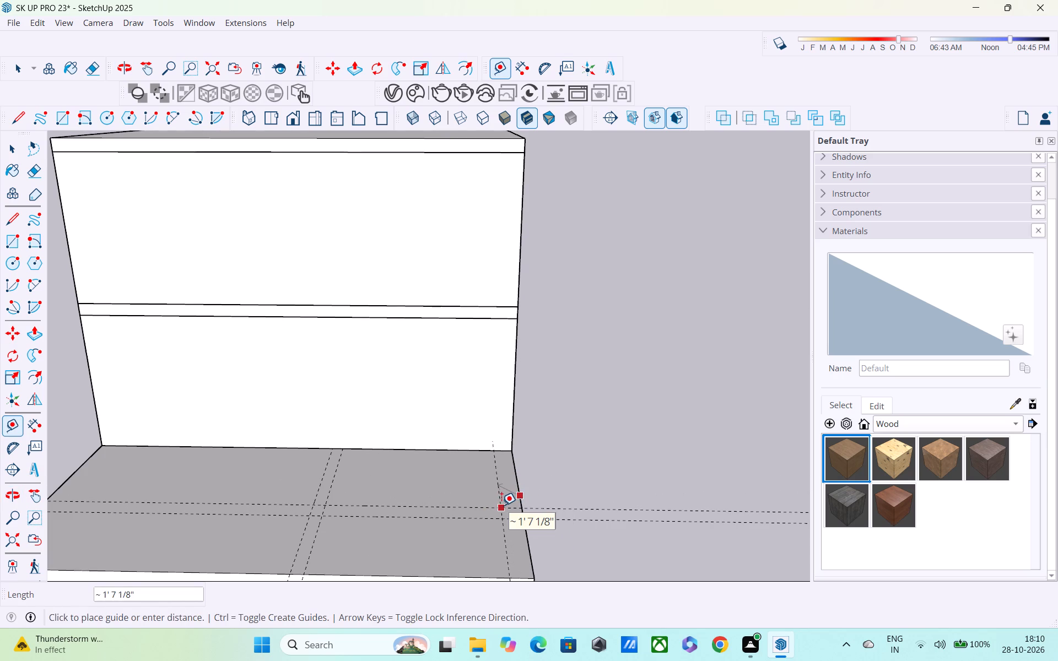
type("9\"")
key("Return")
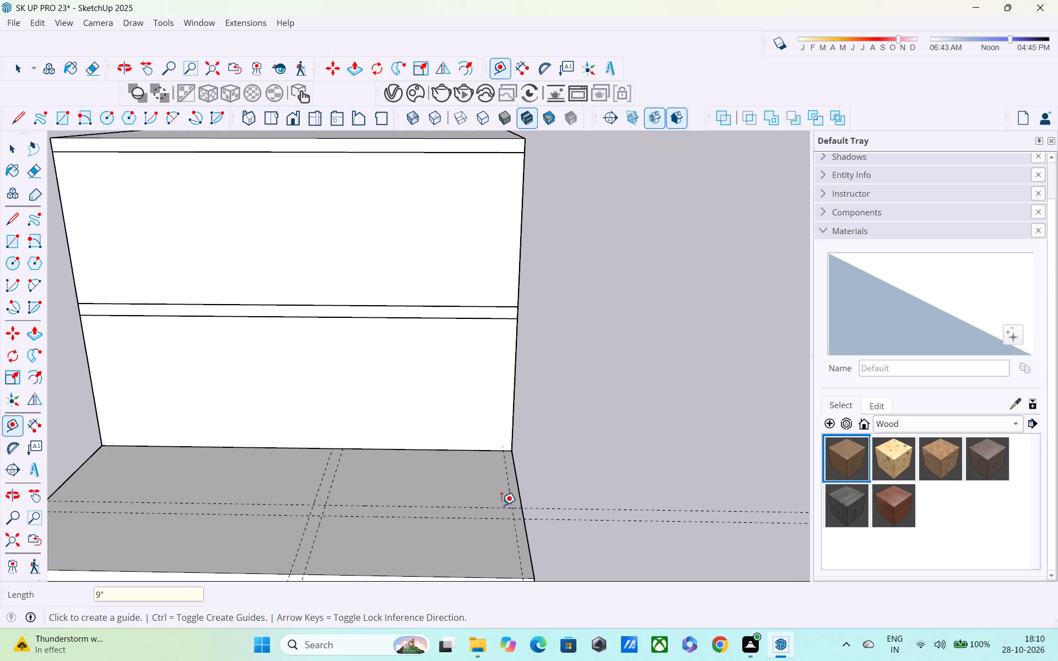
Draw a 13' by 9' rectangle on the projecting slab, from the 13' guide at the front wall to the 9' guide at the side edge.
scroll(507, 471, "up", 5)
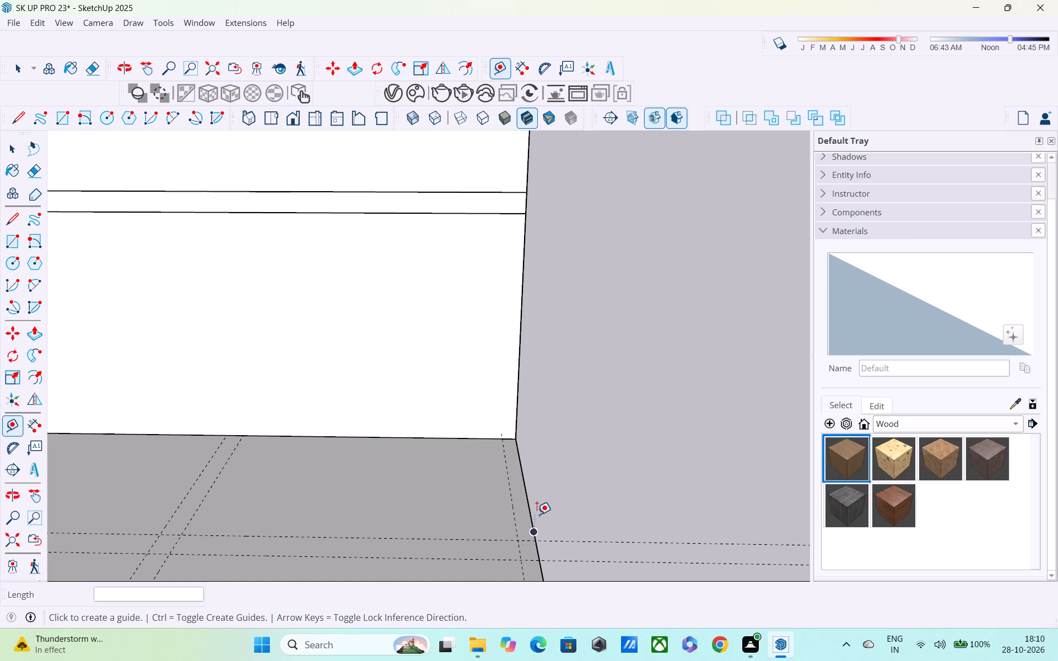
scroll(532, 514, "up", 1)
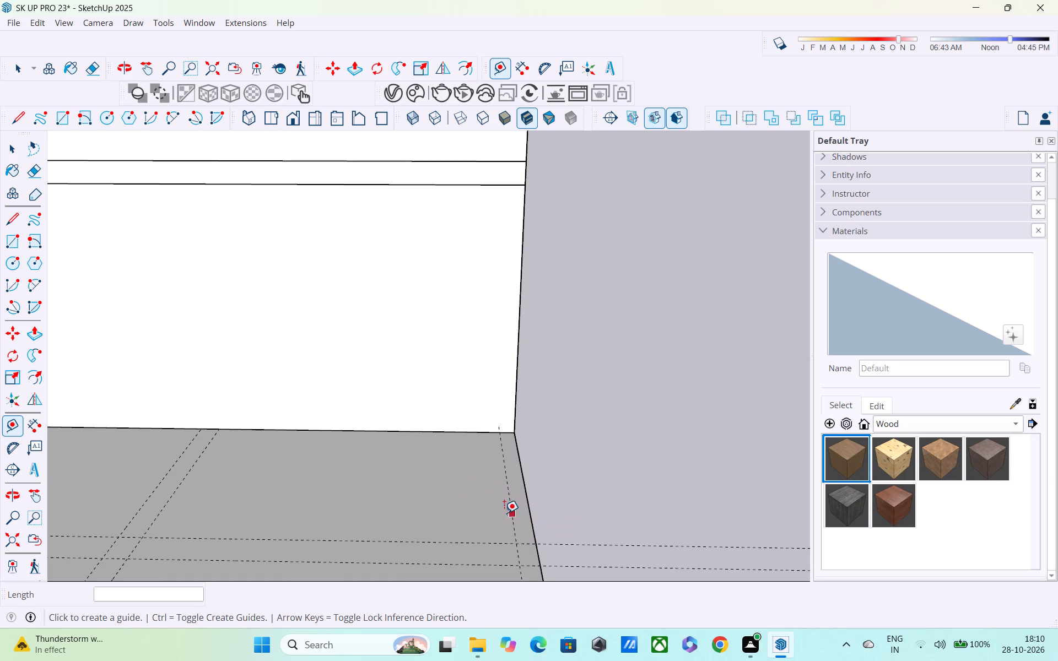
key("r")
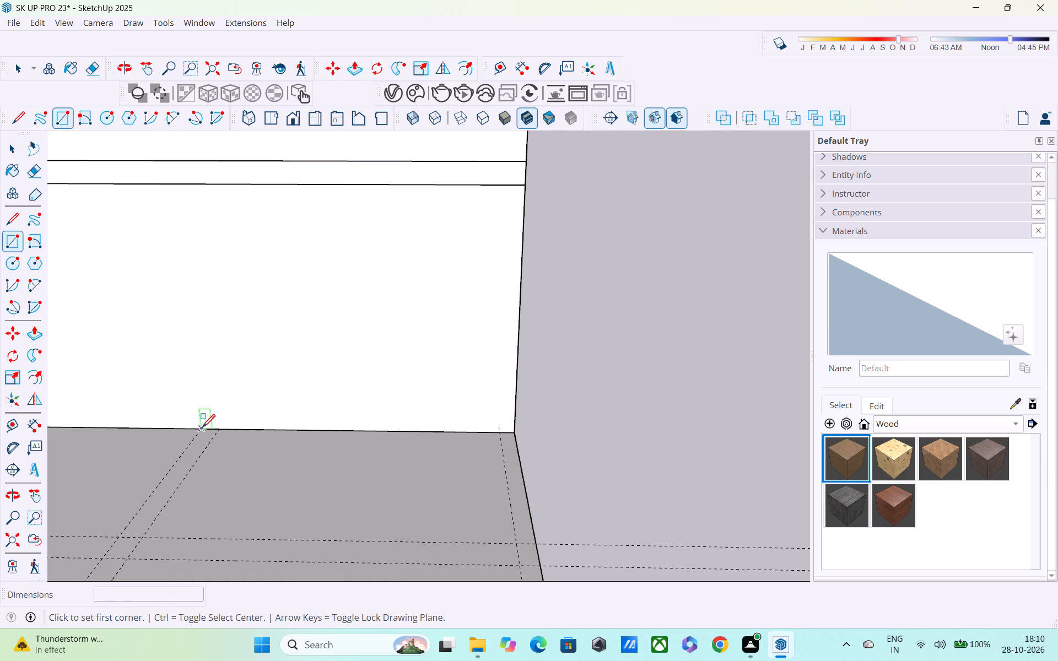
left_click(202, 429)
middle_click_drag(385, 513, 313, 427)
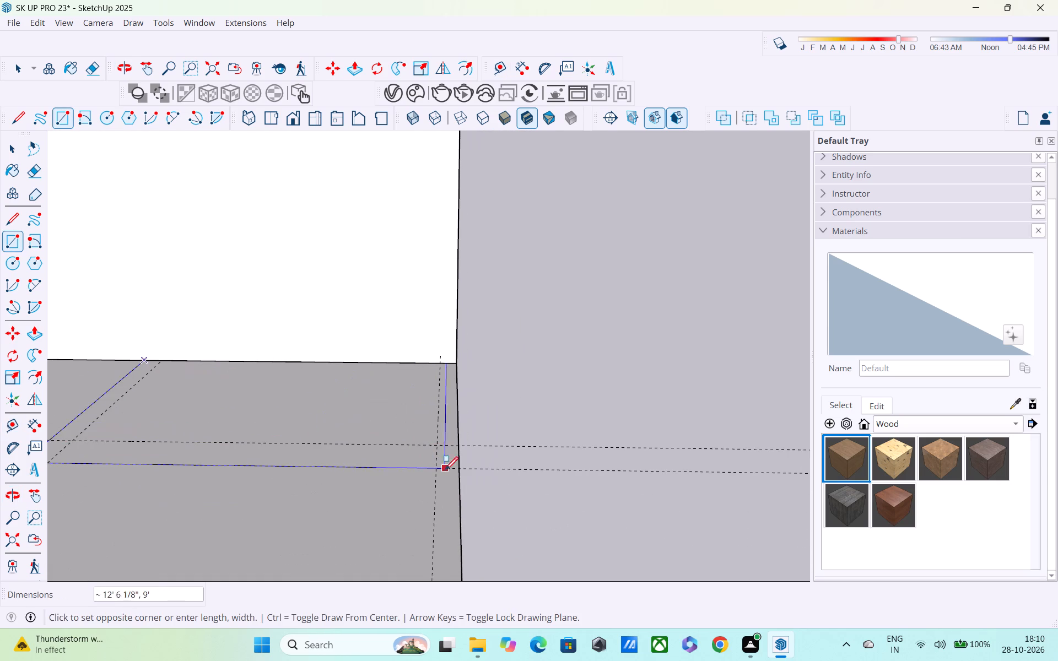
left_click(455, 468)
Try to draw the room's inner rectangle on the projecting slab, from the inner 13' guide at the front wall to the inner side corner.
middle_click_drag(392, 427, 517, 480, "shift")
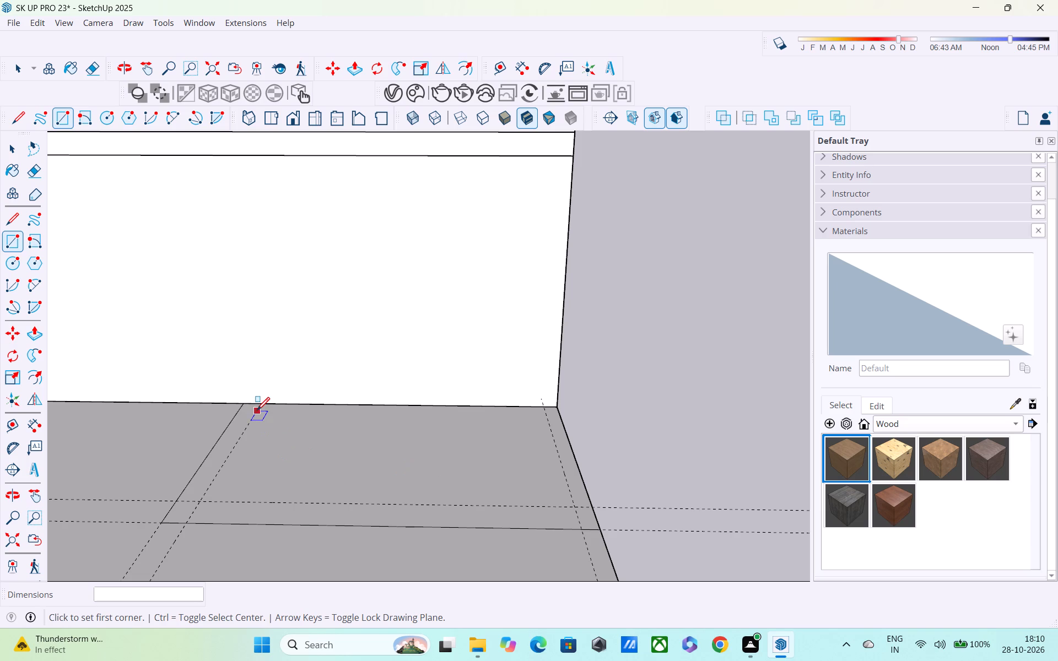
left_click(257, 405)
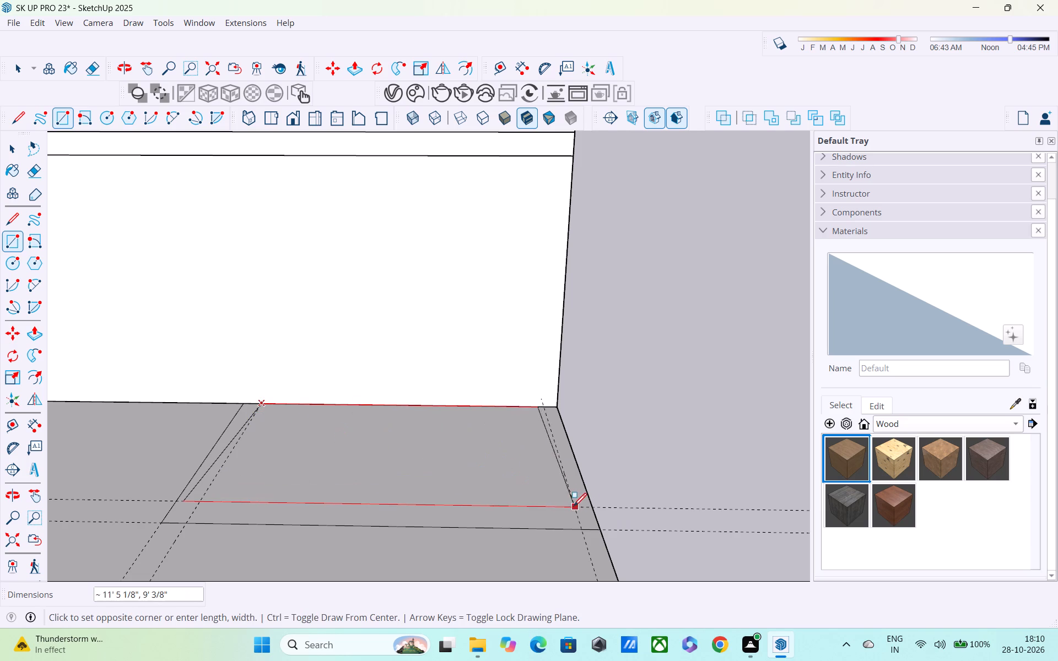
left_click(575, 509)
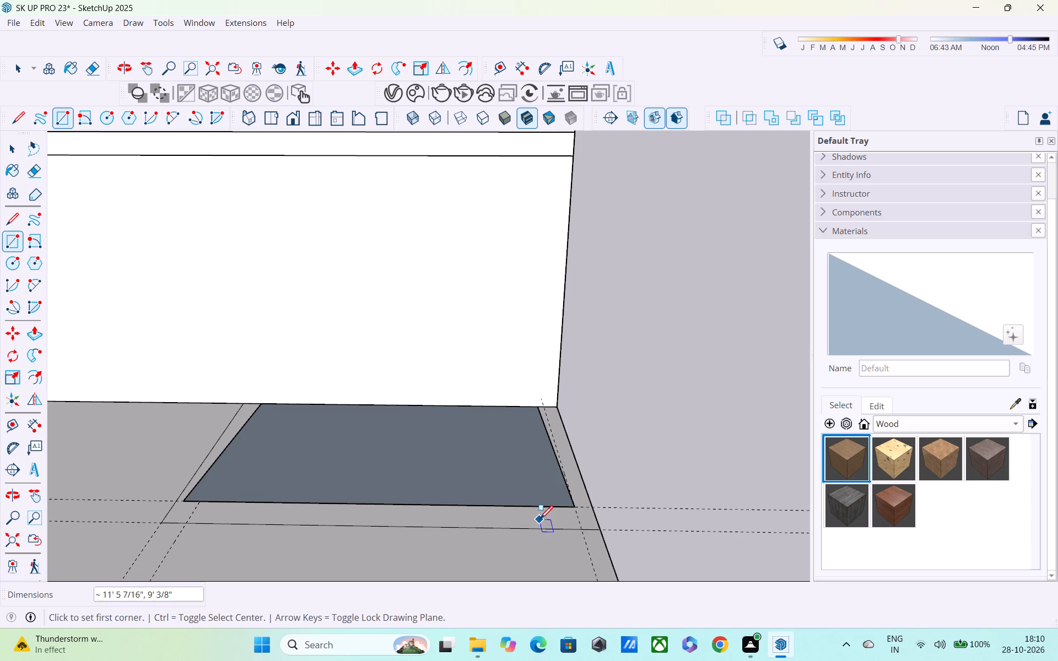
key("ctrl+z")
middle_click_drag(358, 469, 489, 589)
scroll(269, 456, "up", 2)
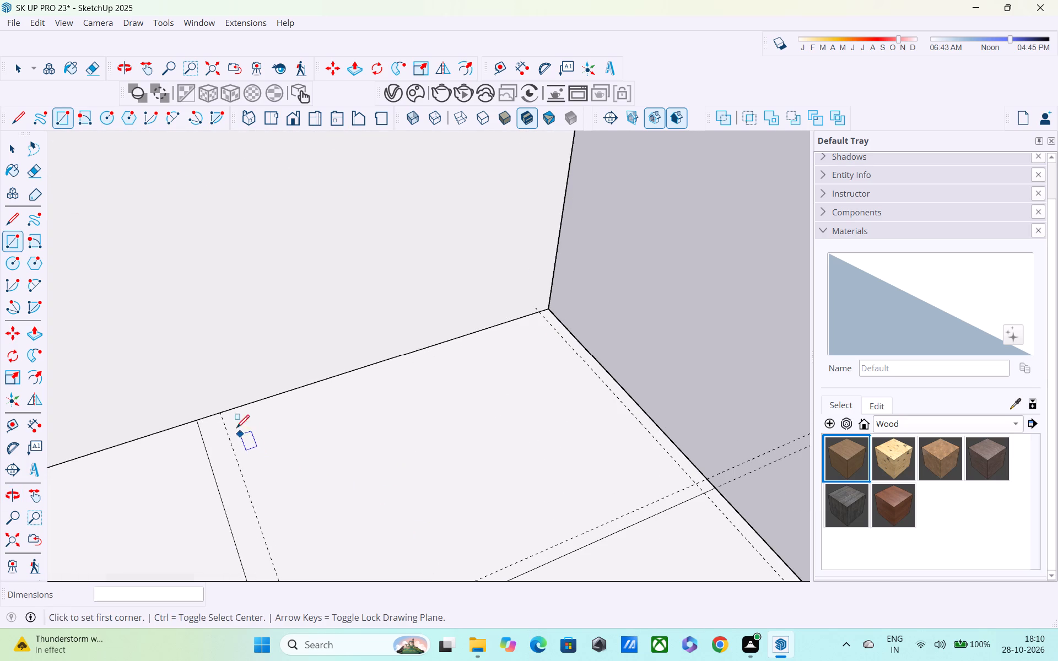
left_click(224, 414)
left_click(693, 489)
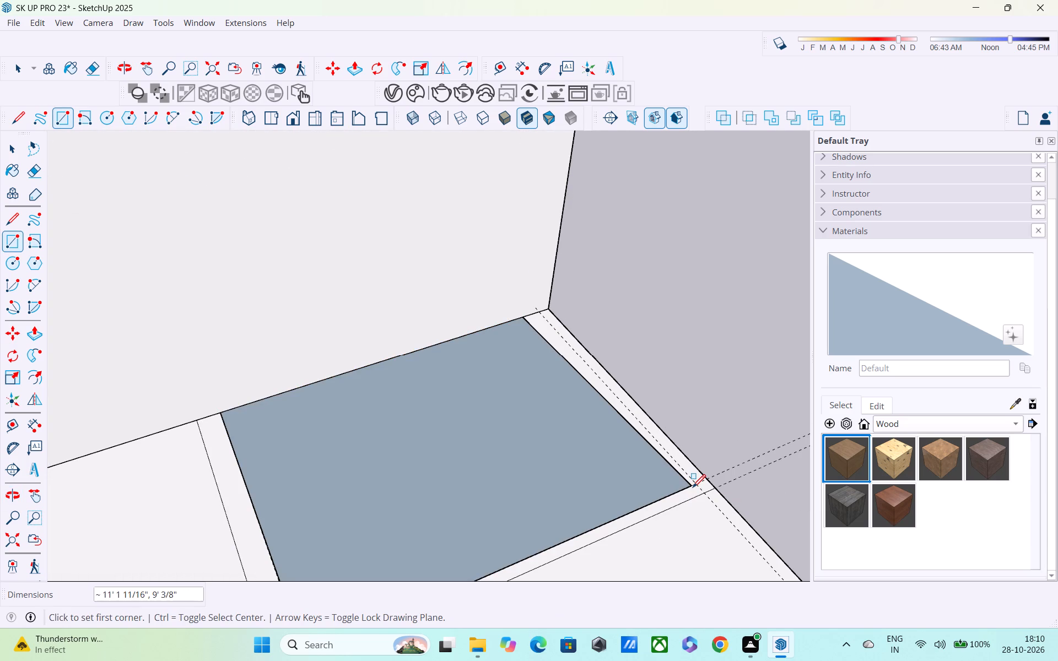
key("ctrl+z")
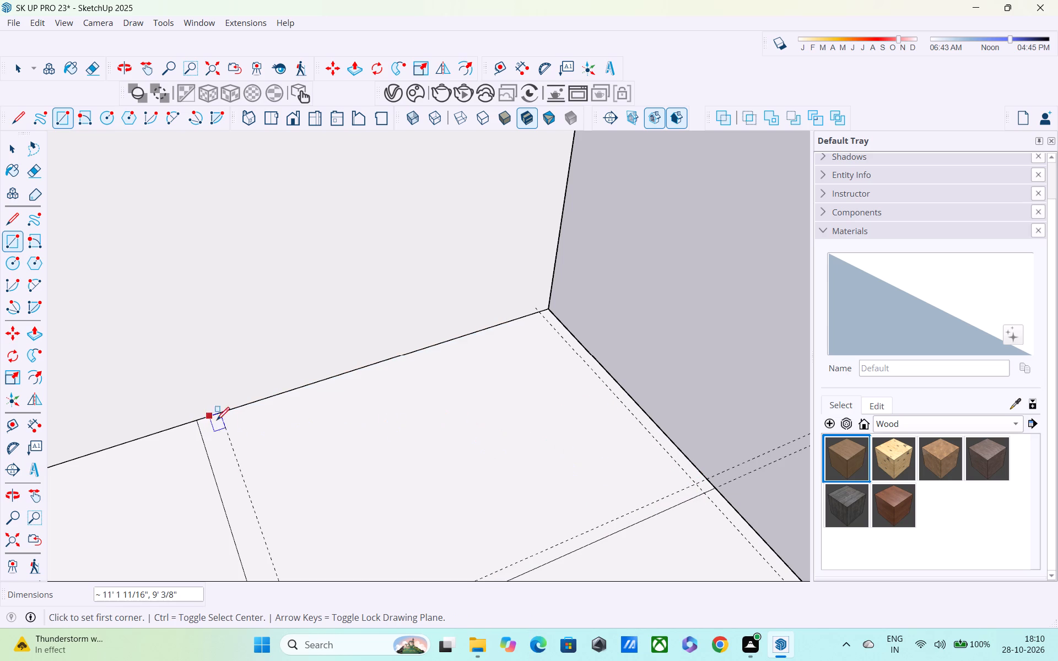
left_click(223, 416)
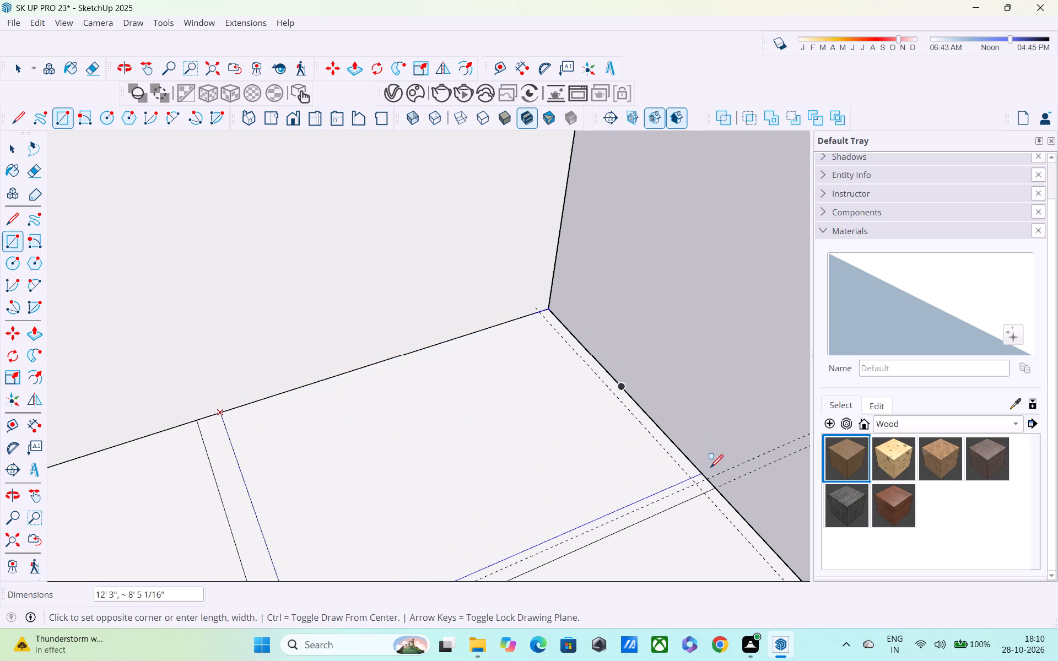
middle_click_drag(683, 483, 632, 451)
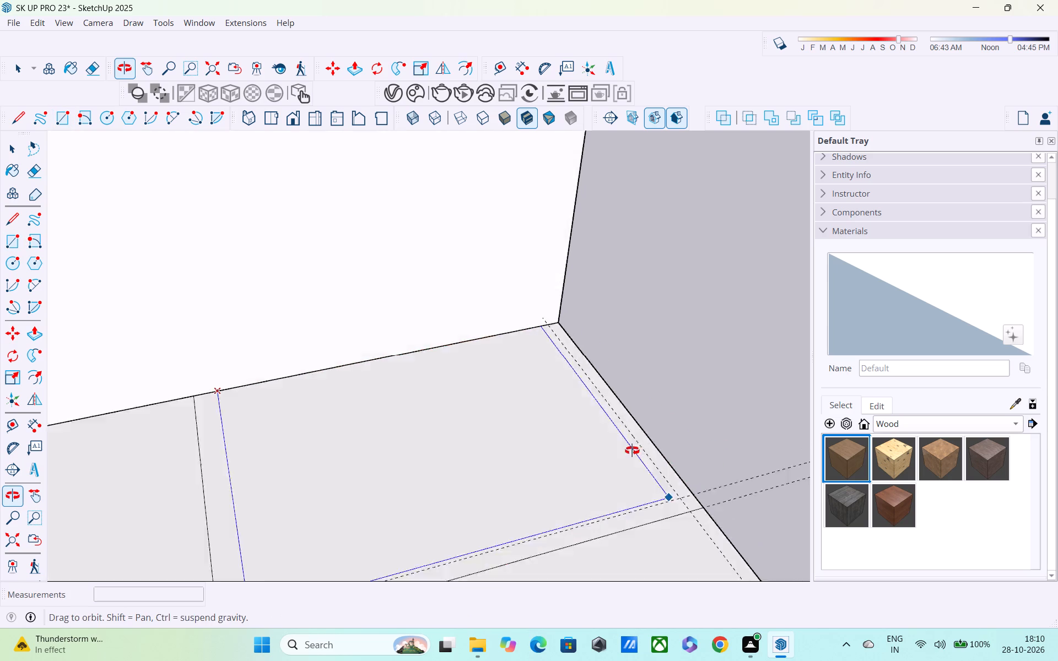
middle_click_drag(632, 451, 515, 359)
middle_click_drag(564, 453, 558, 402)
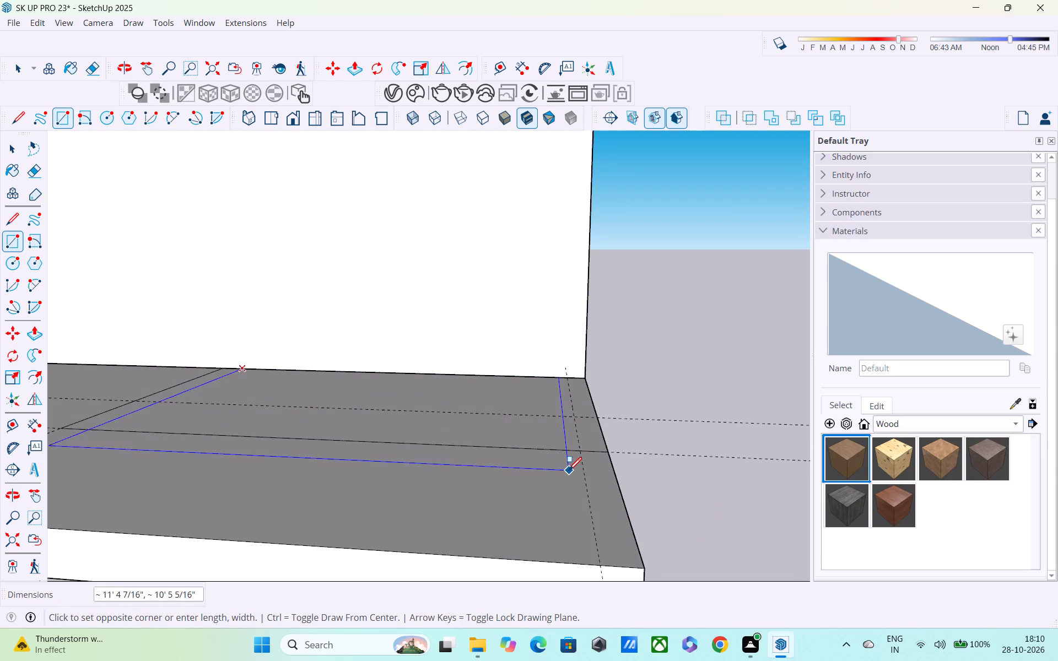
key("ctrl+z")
Delete the inner guide that runs parallel to the room's 9' line on the projecting slab.
scroll(732, 474, "down", 2)
middle_click_drag(730, 474, 369, 479)
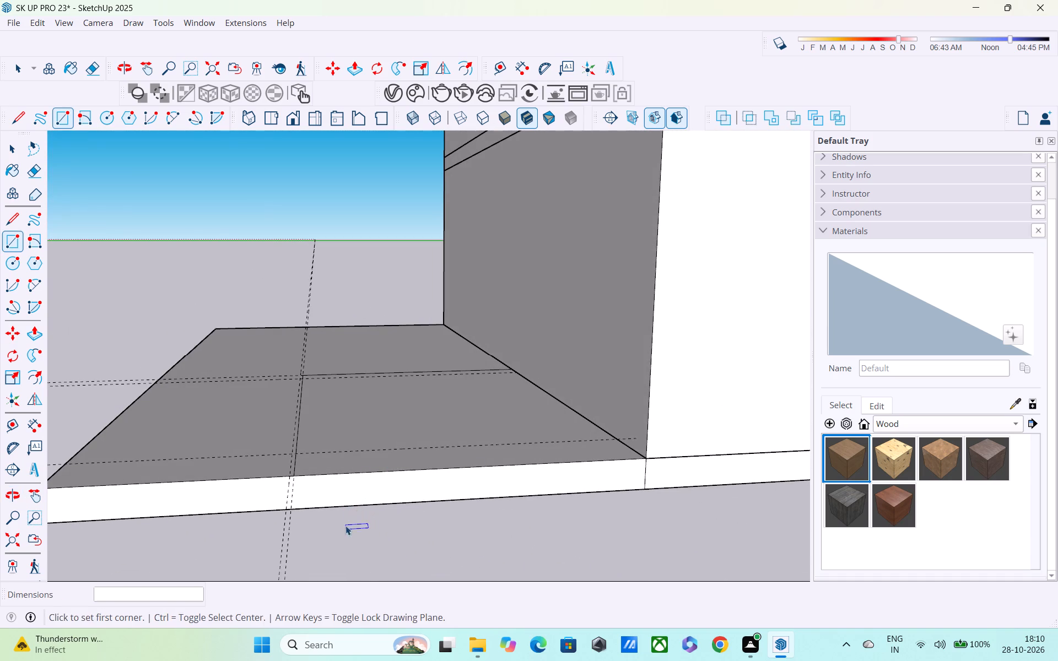
key("space")
middle_click_drag(298, 547, 548, 516)
scroll(549, 494, "down", 4)
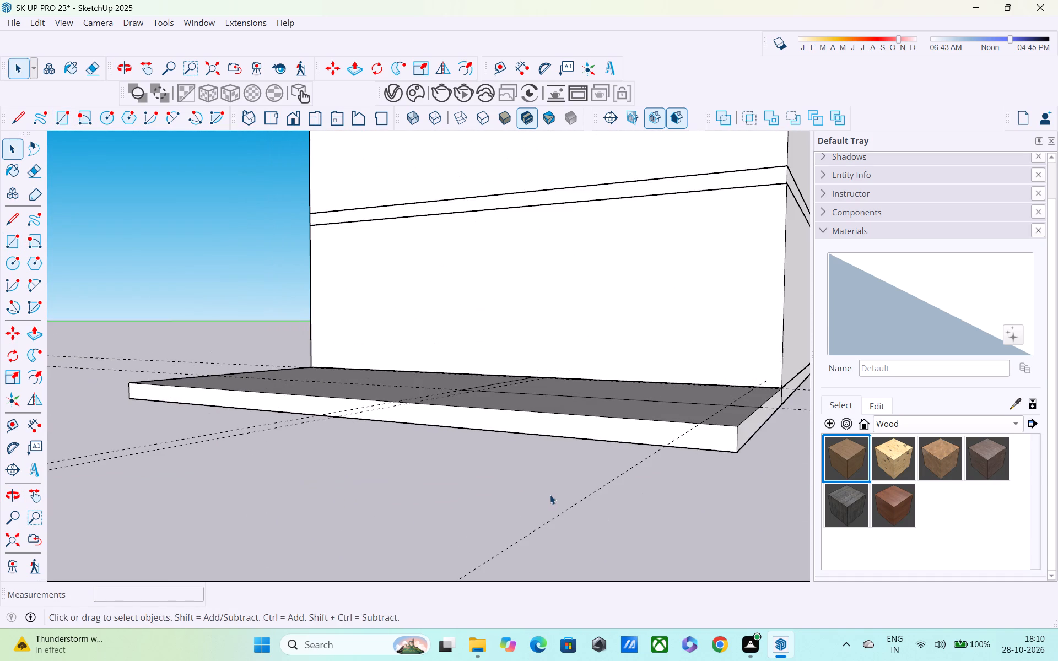
middle_click_drag(550, 495, 334, 459, "shift")
middle_click_drag(747, 366, 524, 410)
key("space")
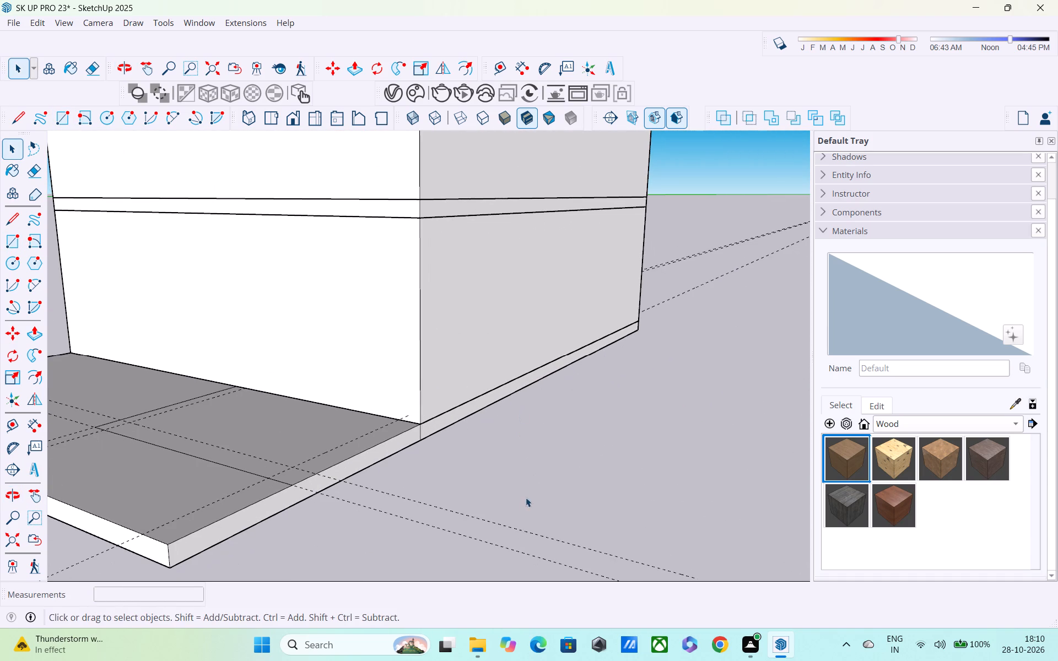
left_click(521, 530)
key("Delete")
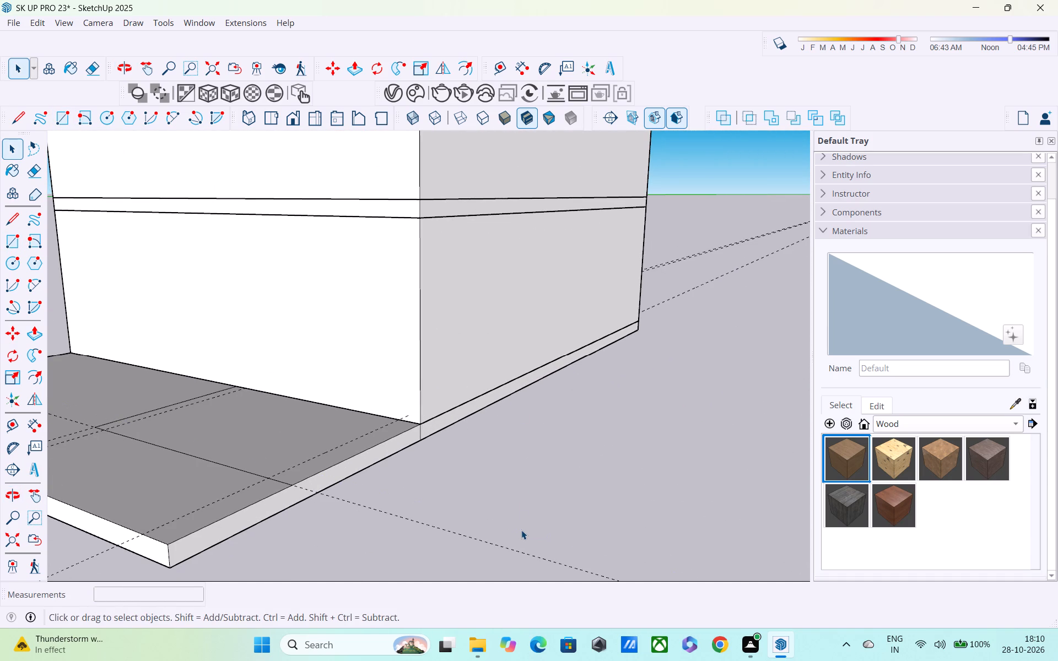
Place a parallel guide 9" from the room's 9' line toward the front wall, starting at the projecting slab's side edge.
key("t")
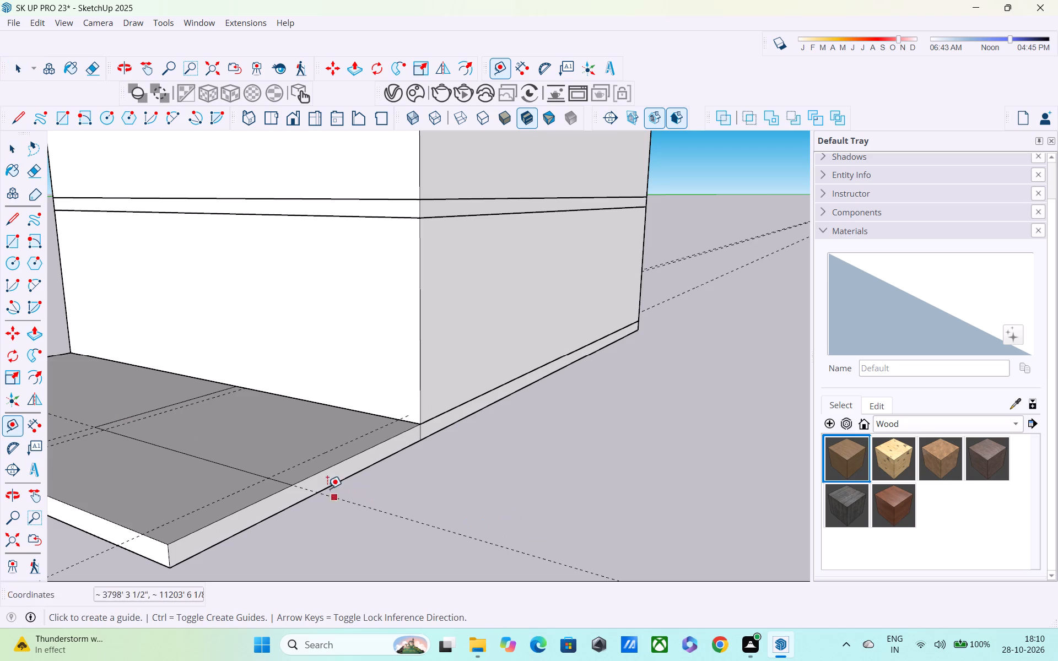
left_click(282, 481)
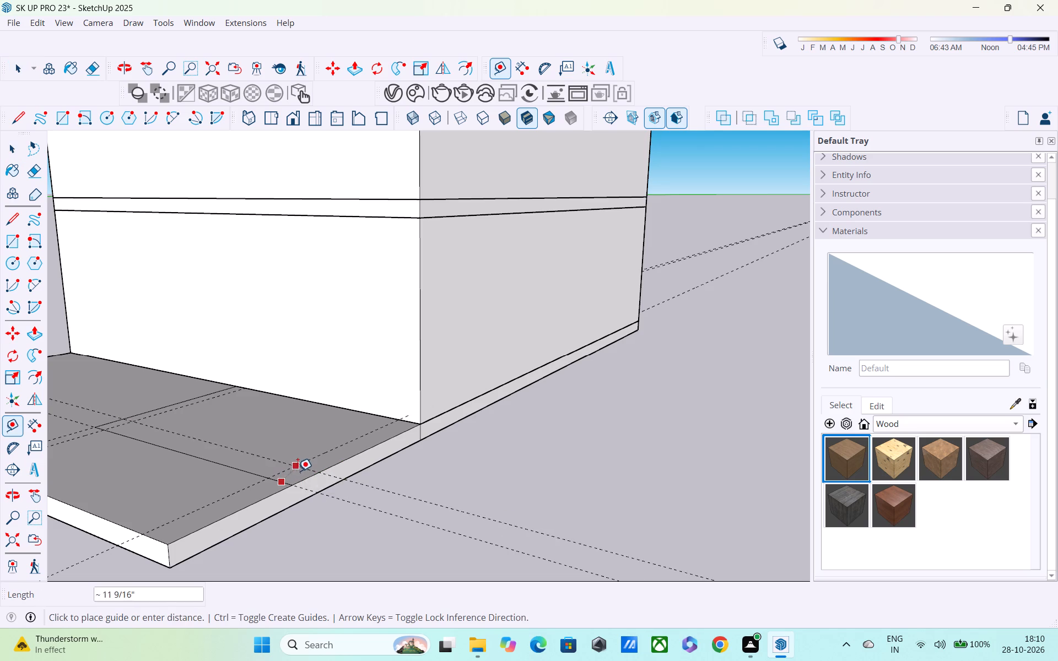
middle_click_drag(298, 472, 154, 522)
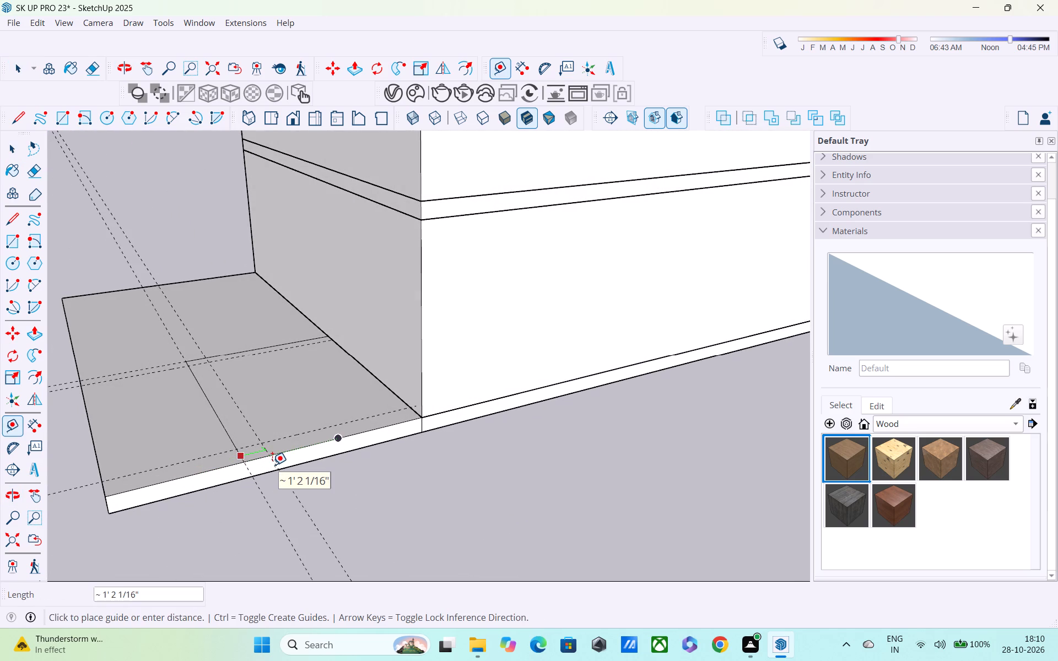
type("9\"")
key("Return")
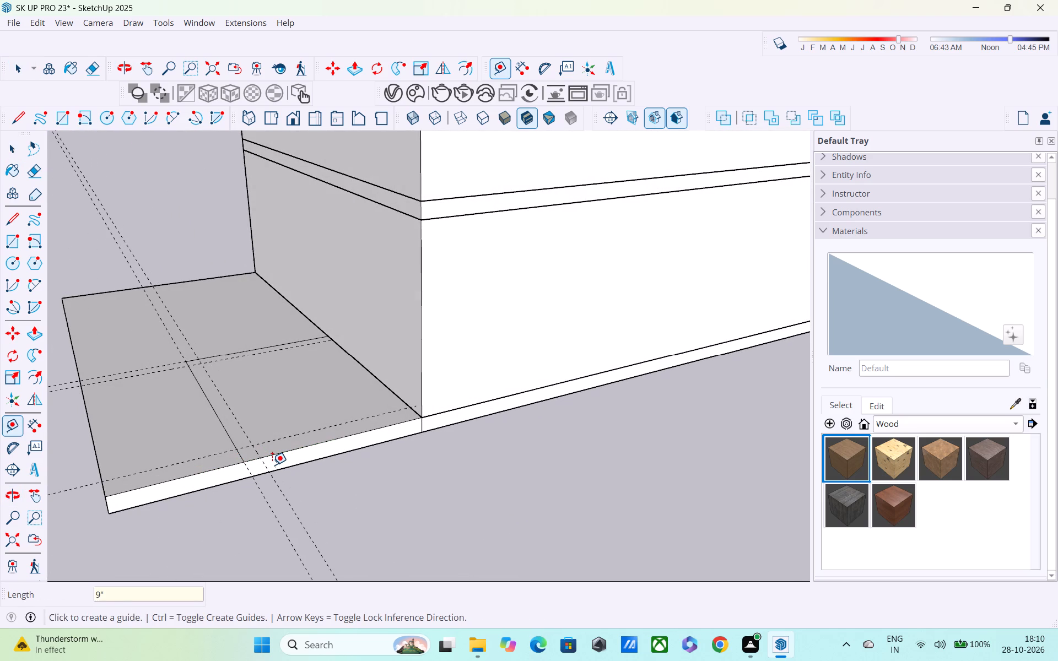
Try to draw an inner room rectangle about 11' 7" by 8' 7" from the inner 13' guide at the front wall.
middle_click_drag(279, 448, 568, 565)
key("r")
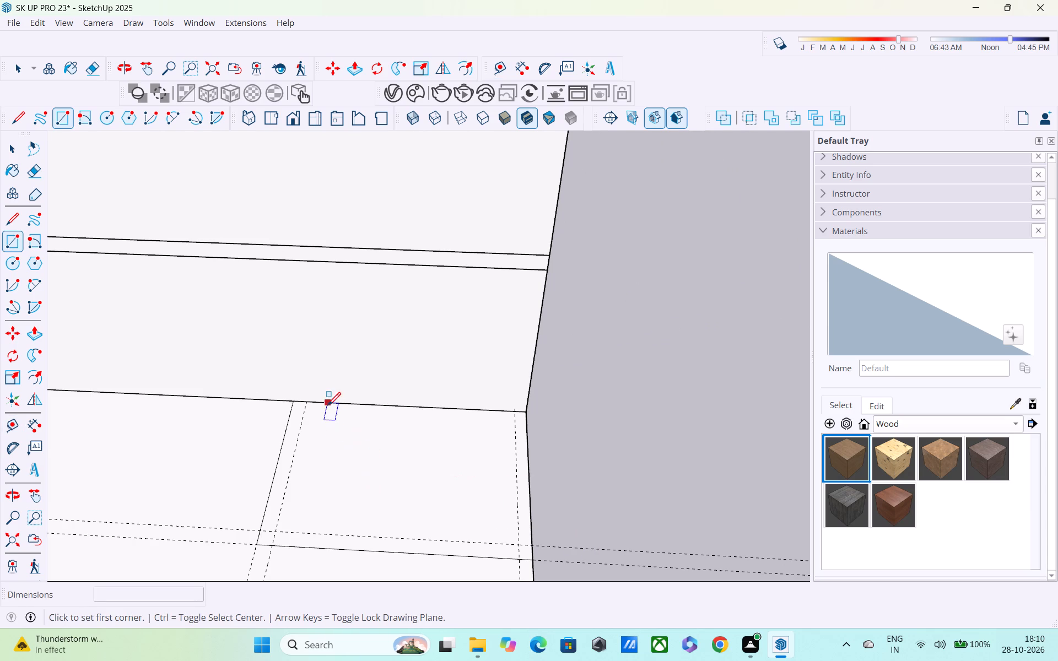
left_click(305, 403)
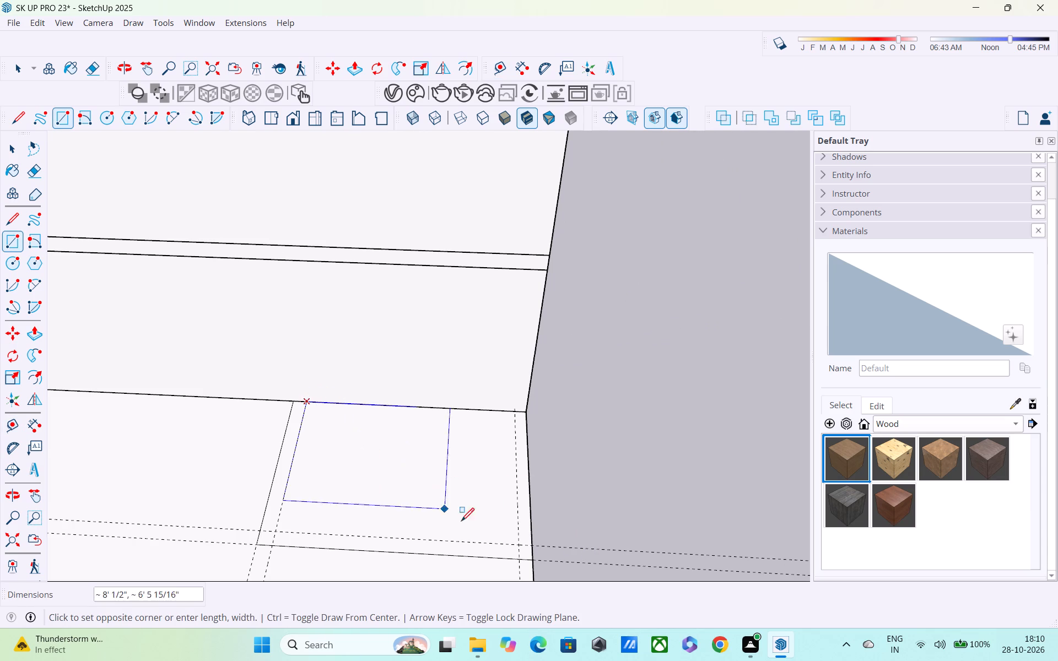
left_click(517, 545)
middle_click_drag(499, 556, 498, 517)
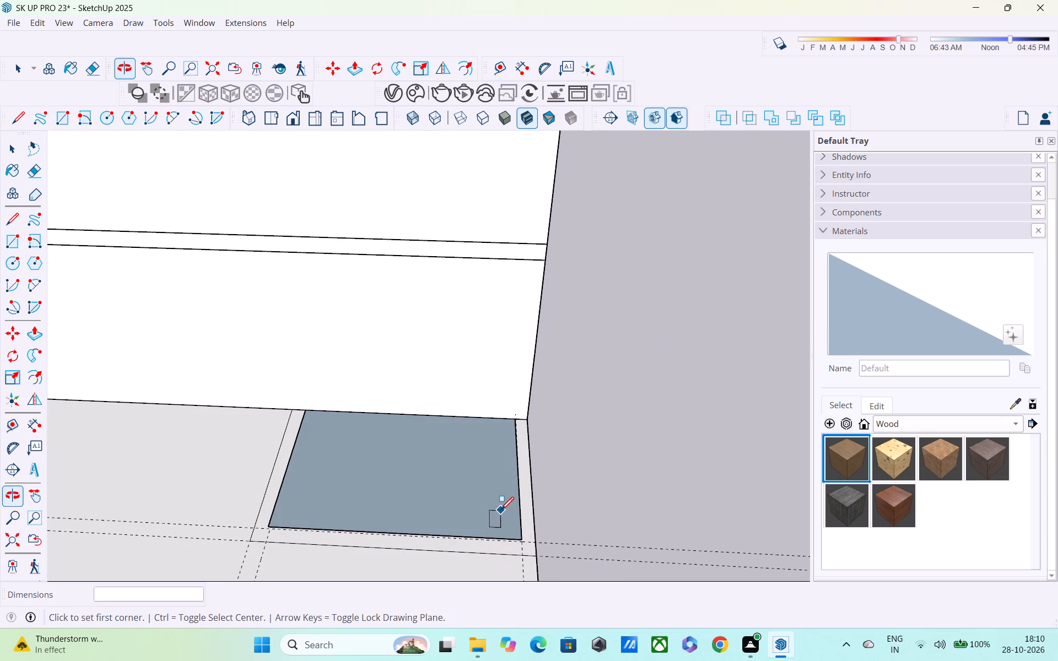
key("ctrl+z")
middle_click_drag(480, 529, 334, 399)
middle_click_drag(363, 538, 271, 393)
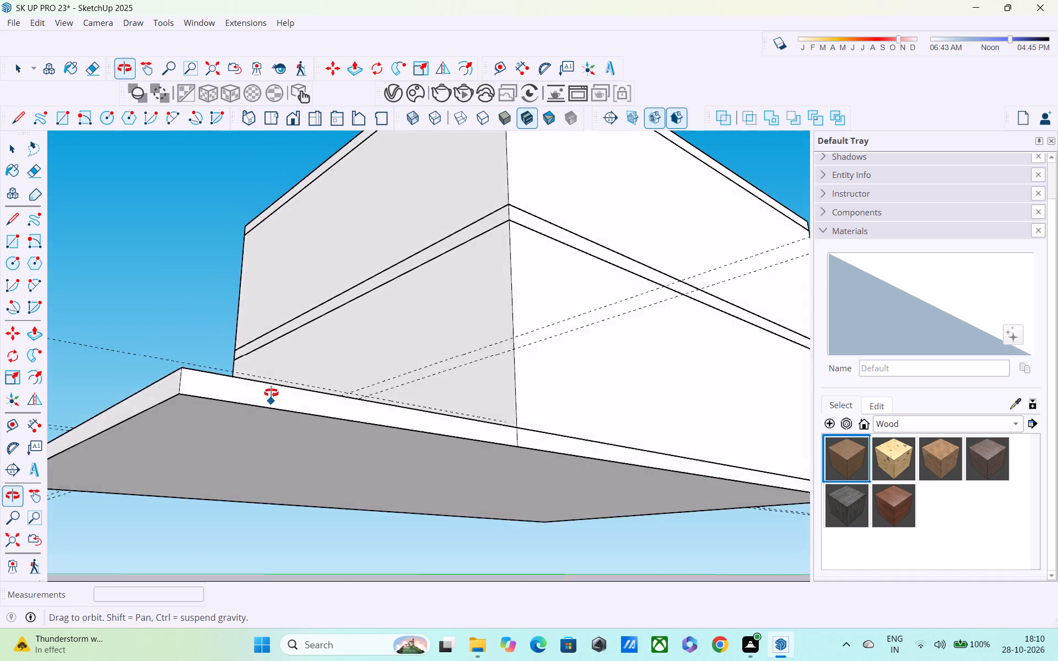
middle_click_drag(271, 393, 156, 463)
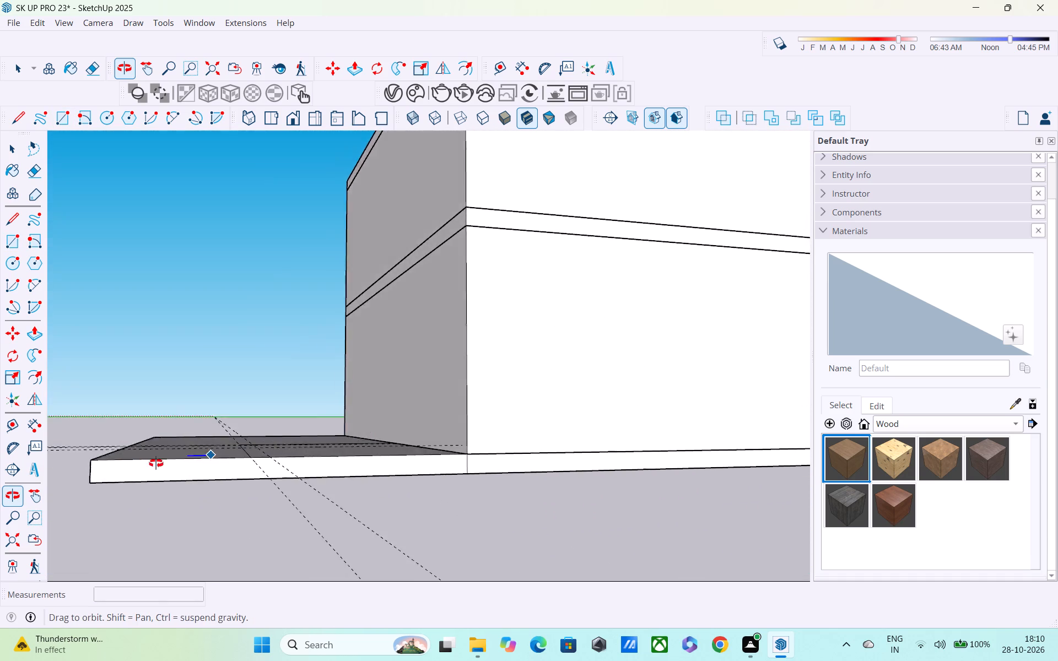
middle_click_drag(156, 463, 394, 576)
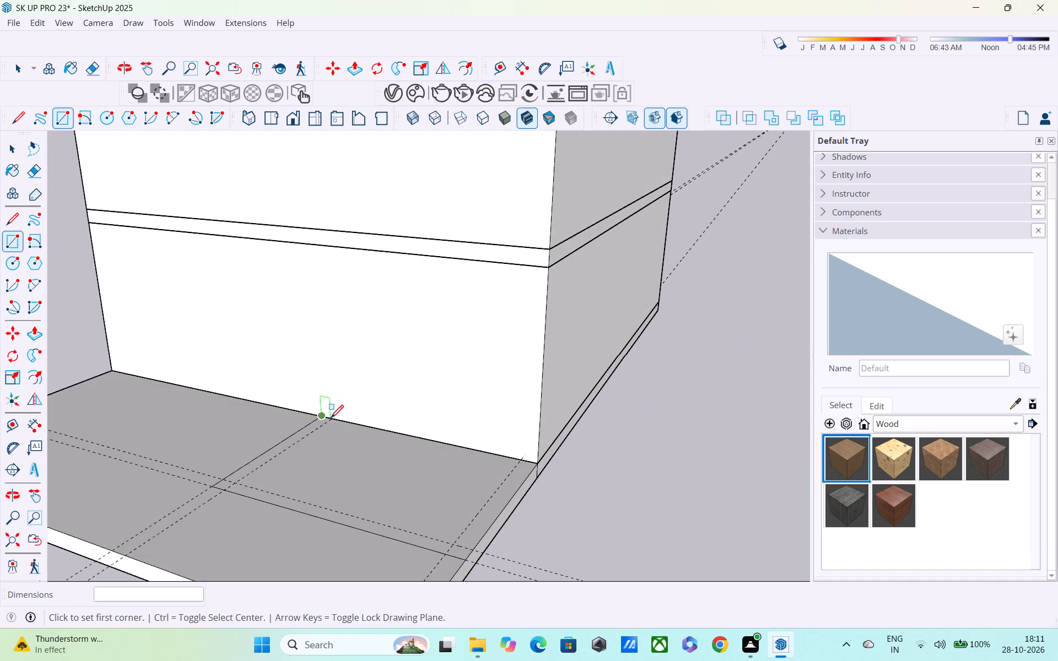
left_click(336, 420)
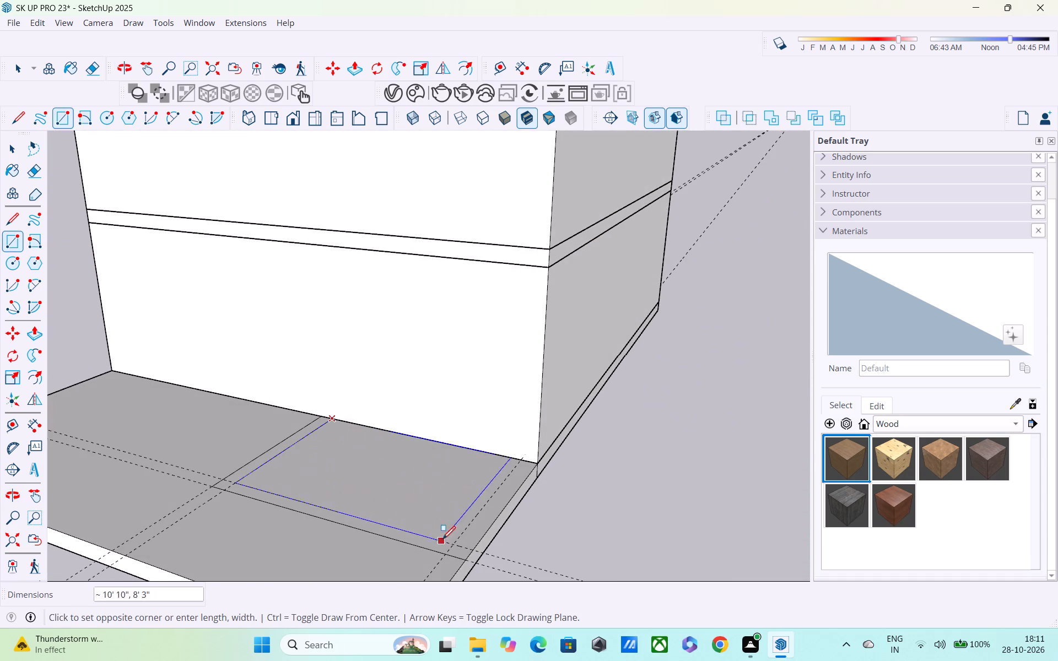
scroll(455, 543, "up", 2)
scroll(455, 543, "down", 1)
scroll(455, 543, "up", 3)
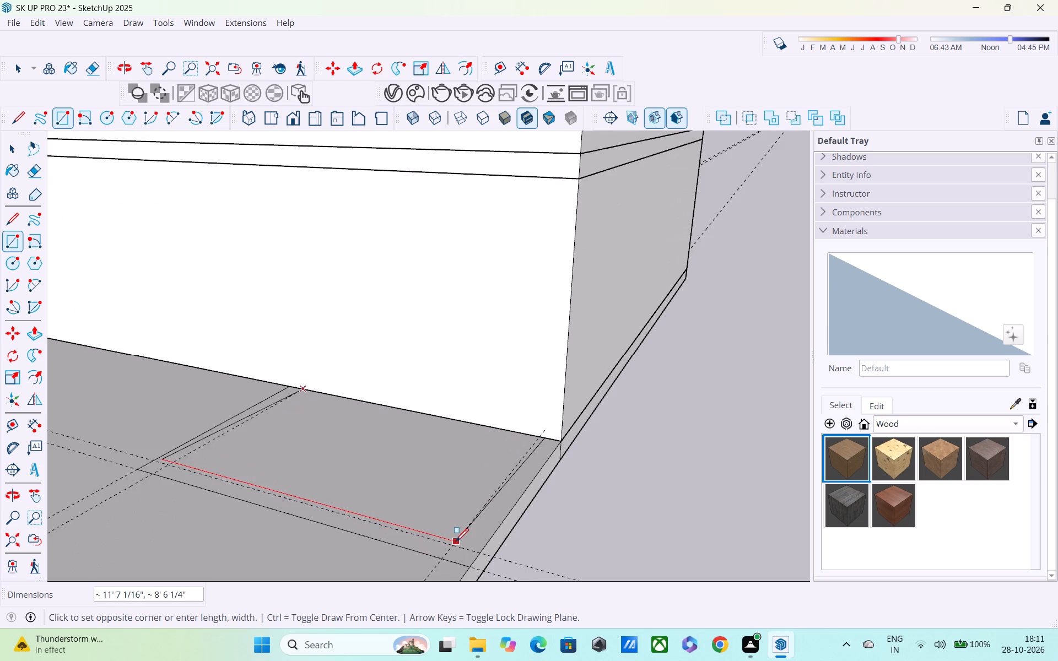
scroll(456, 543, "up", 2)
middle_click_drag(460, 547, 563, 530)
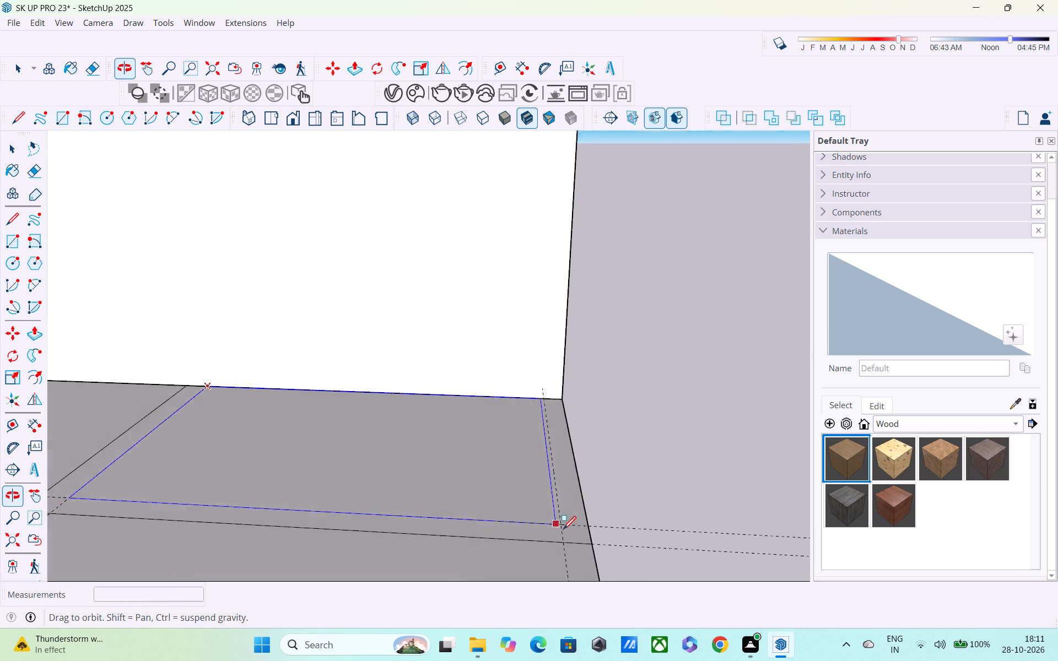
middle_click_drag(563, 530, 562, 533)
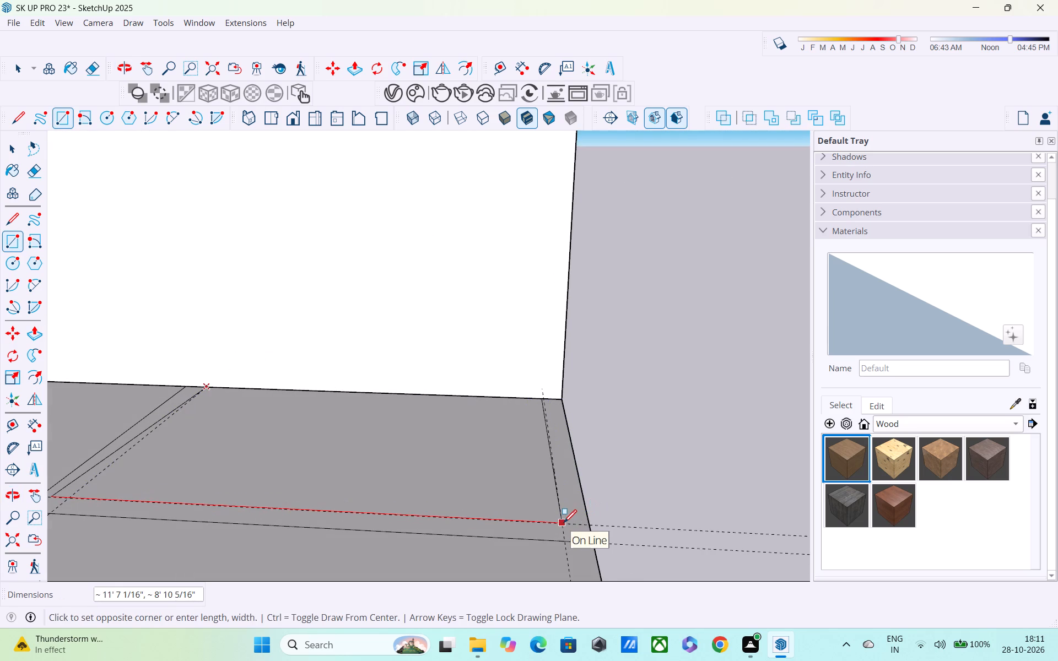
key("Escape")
Delete the guide running along the projecting slab's right side edge.
middle_click_drag(551, 524, 634, 518)
scroll(297, 521, "down", 2)
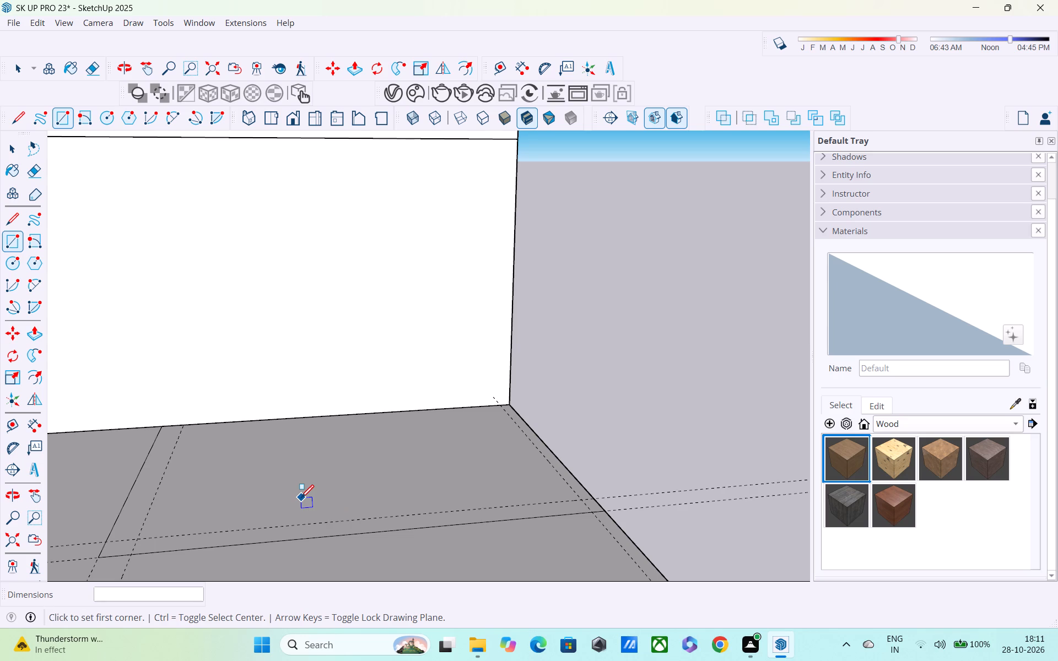
middle_click_drag(170, 531, 252, 477)
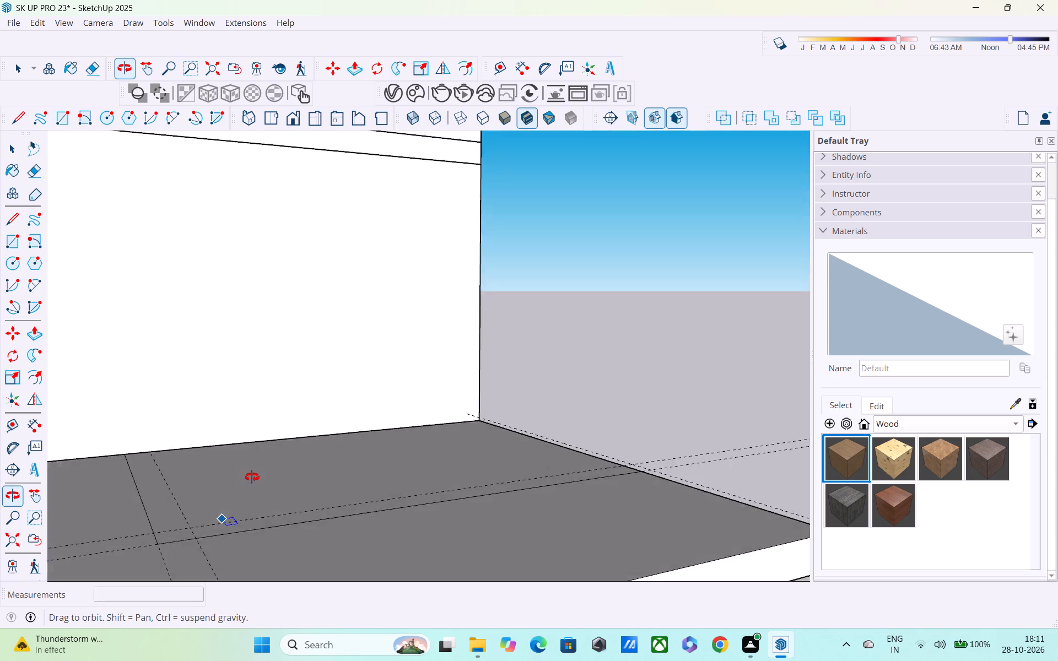
middle_click_drag(252, 477, 19, 483)
scroll(19, 484, "down", 5)
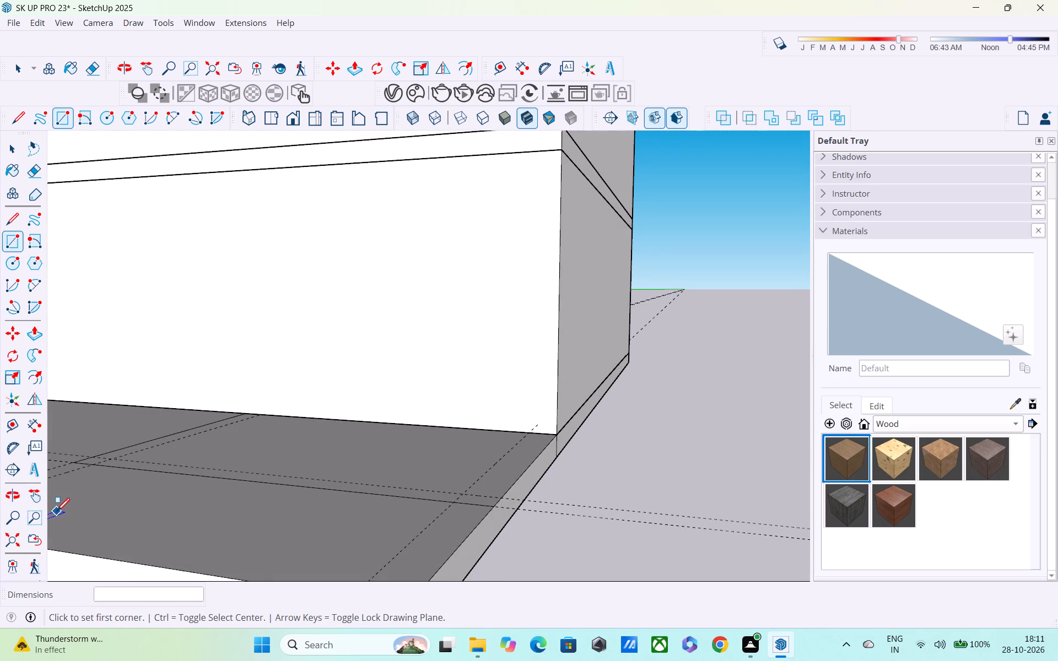
key("space")
left_click(380, 570)
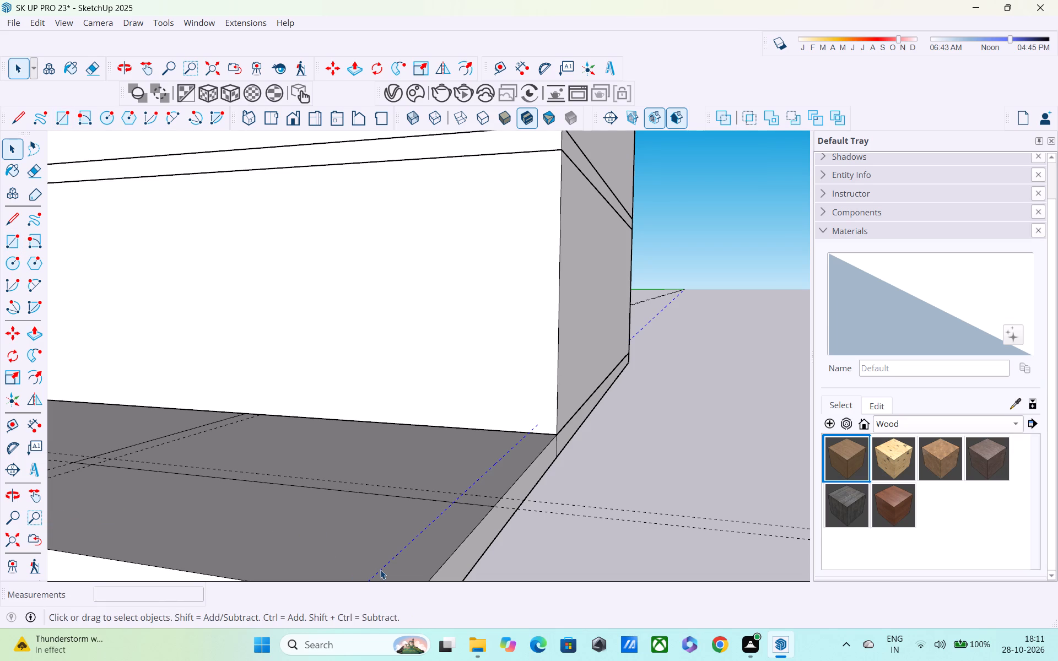
key("Delete")
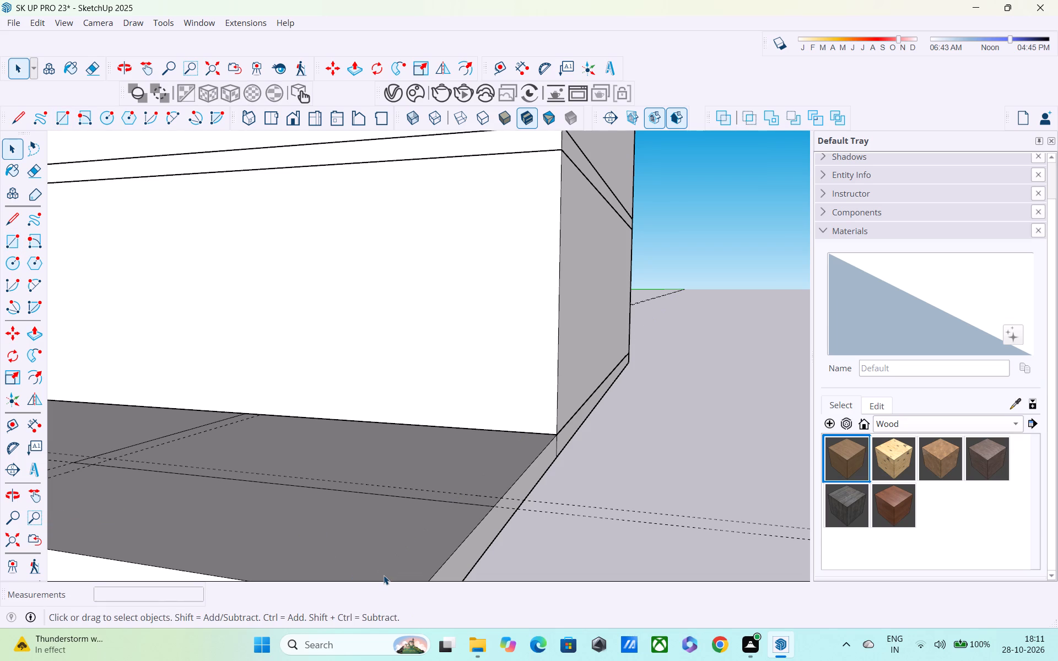
Place a guide on the projecting slab 9" in from its right side edge.
key("t")
left_click(467, 535)
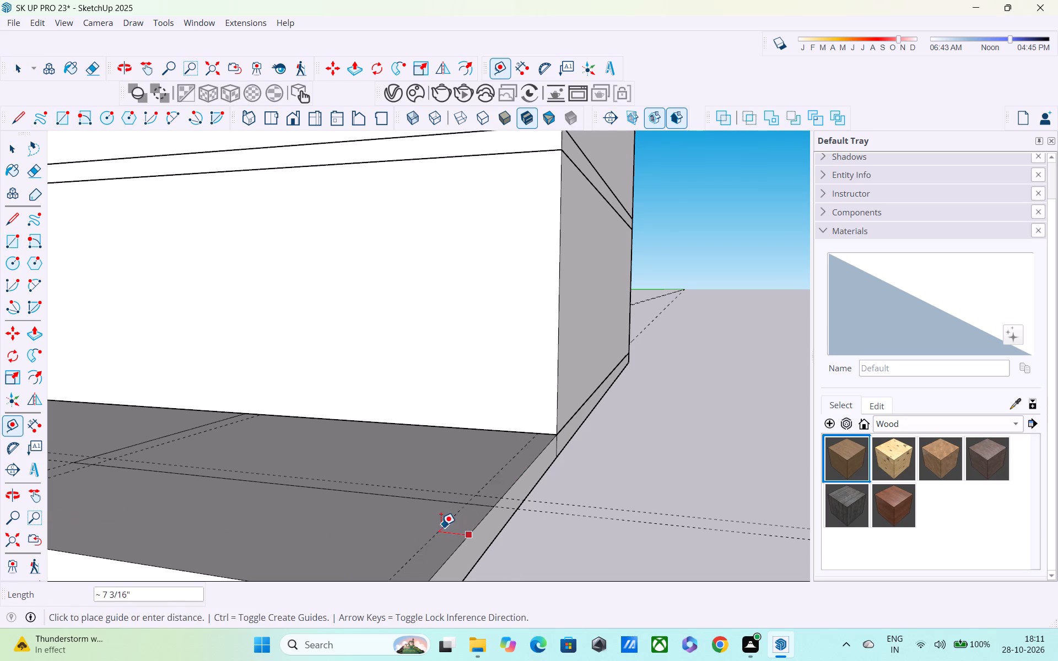
middle_click_drag(441, 529, 511, 540)
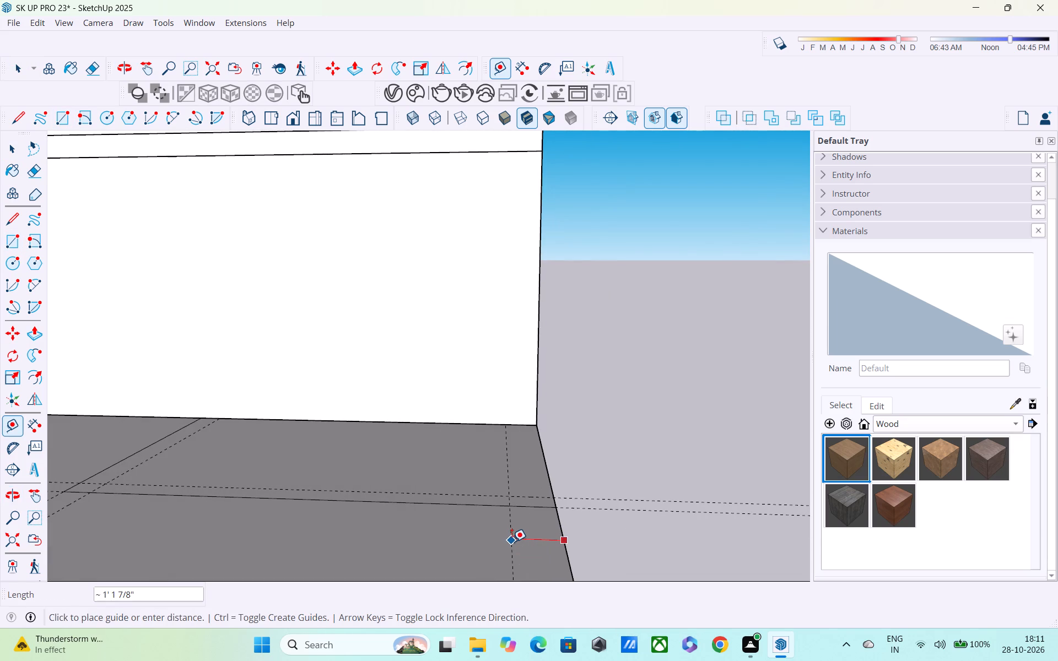
type("9\"")
key("Return")
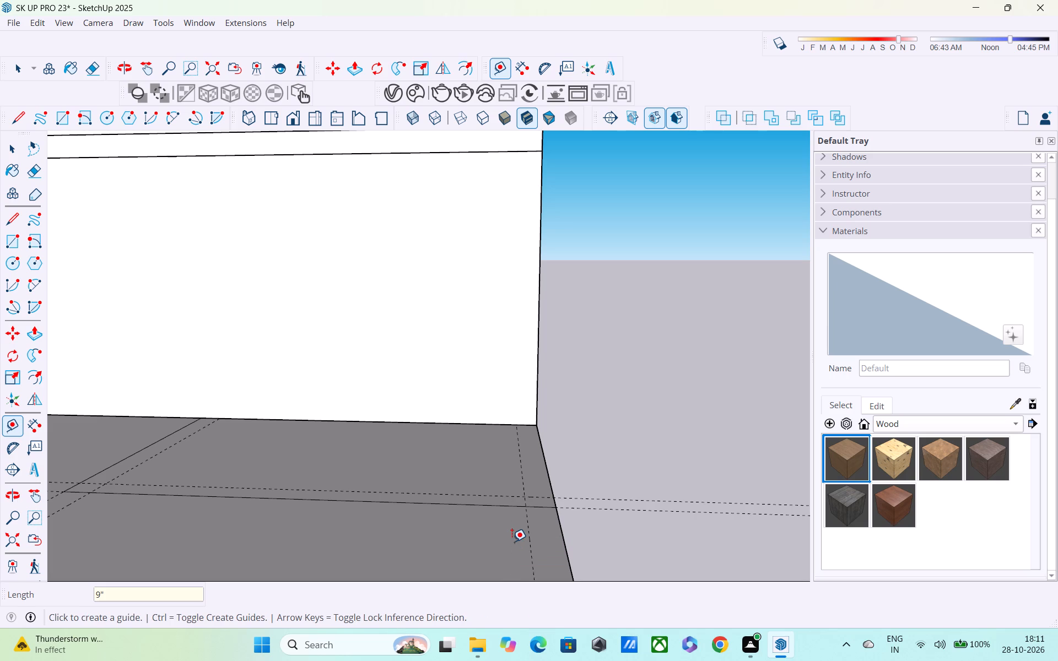
Draw an 11' 6" by 8' 3" inner rectangle between the 9" guides, starting at the inner 13' guide on the front wall.
key("t")
key("r")
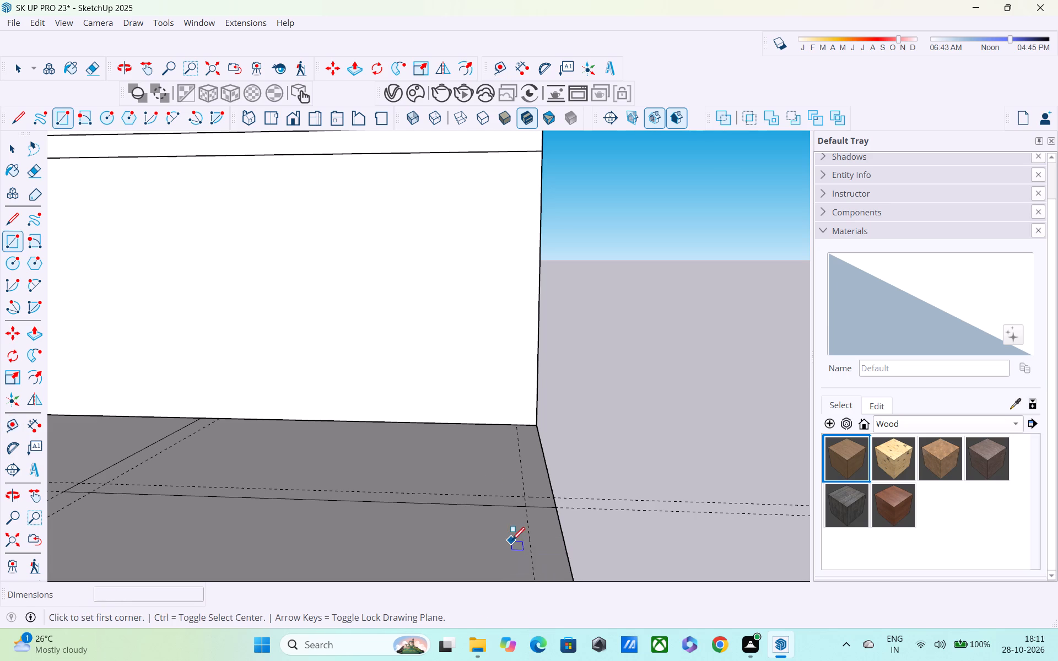
left_click(218, 418)
left_click(523, 497)
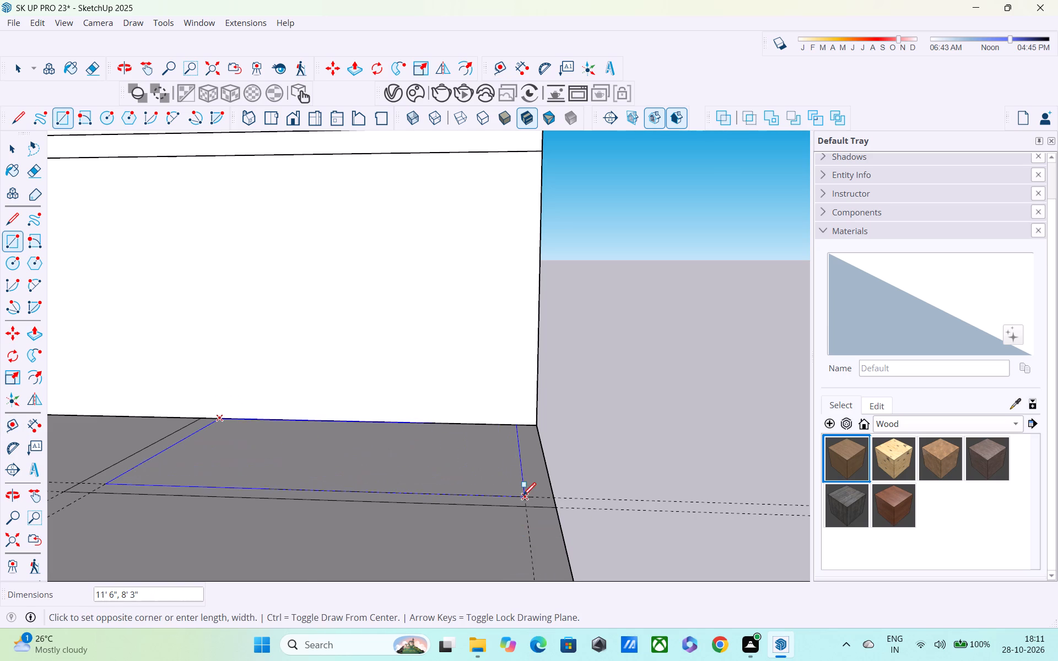
Pull the 9" wall strip around the front room up level with the main roof, about 21' 8".
scroll(448, 437, "down", 1)
middle_click_drag(447, 451, 399, 507)
scroll(378, 480, "down", 4)
key("space")
key("p")
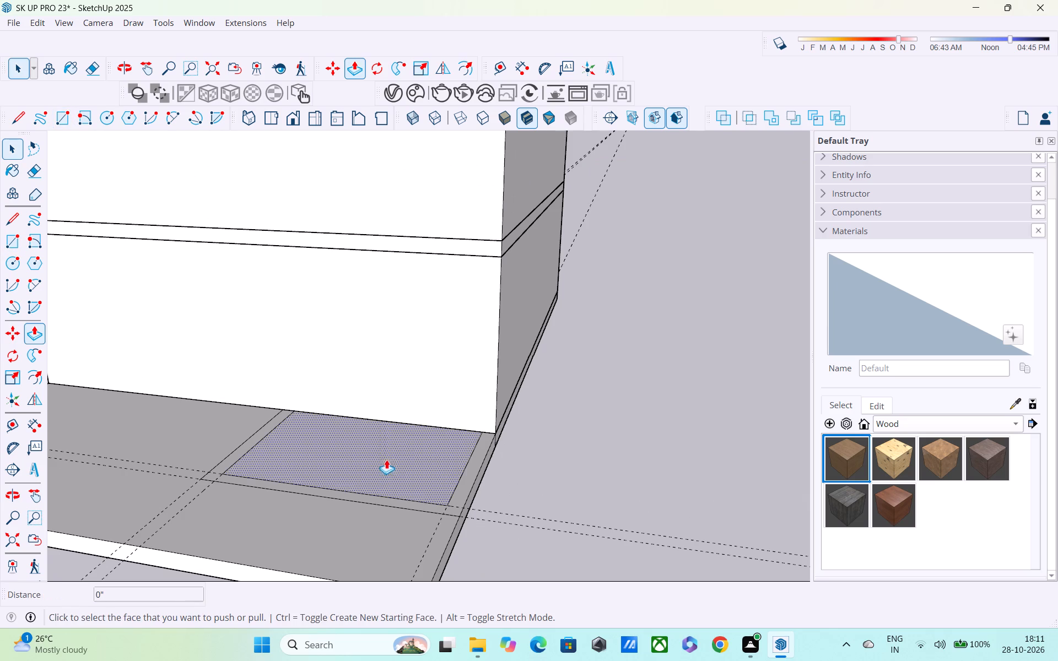
left_click(467, 486)
scroll(460, 434, "down", 1)
middle_click_drag(460, 426, 462, 357)
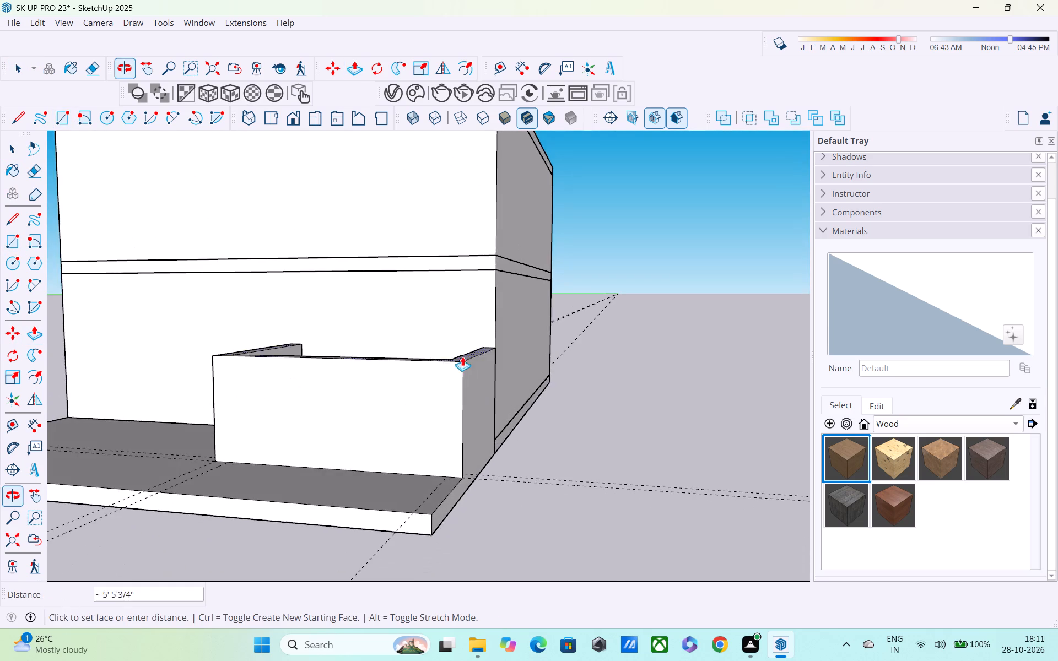
scroll(458, 338, "down", 4)
middle_click_drag(451, 316, 485, 389, "shift")
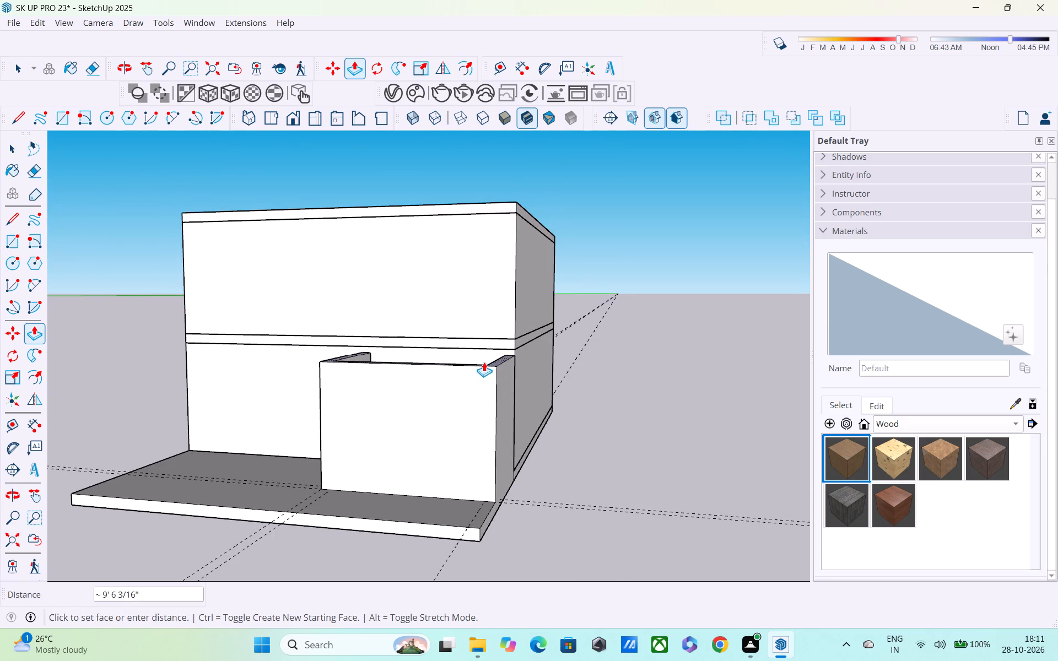
middle_click_drag(483, 356, 500, 442, "shift")
middle_click_drag(497, 286, 523, 361, "shift")
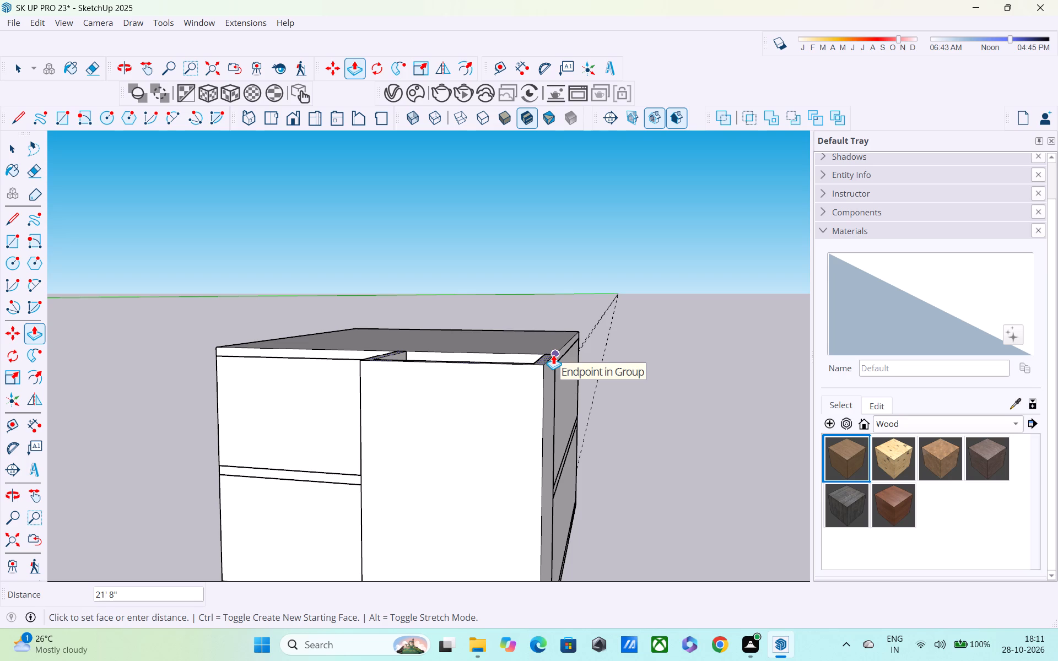
middle_click_drag(552, 321, 582, 391, "shift")
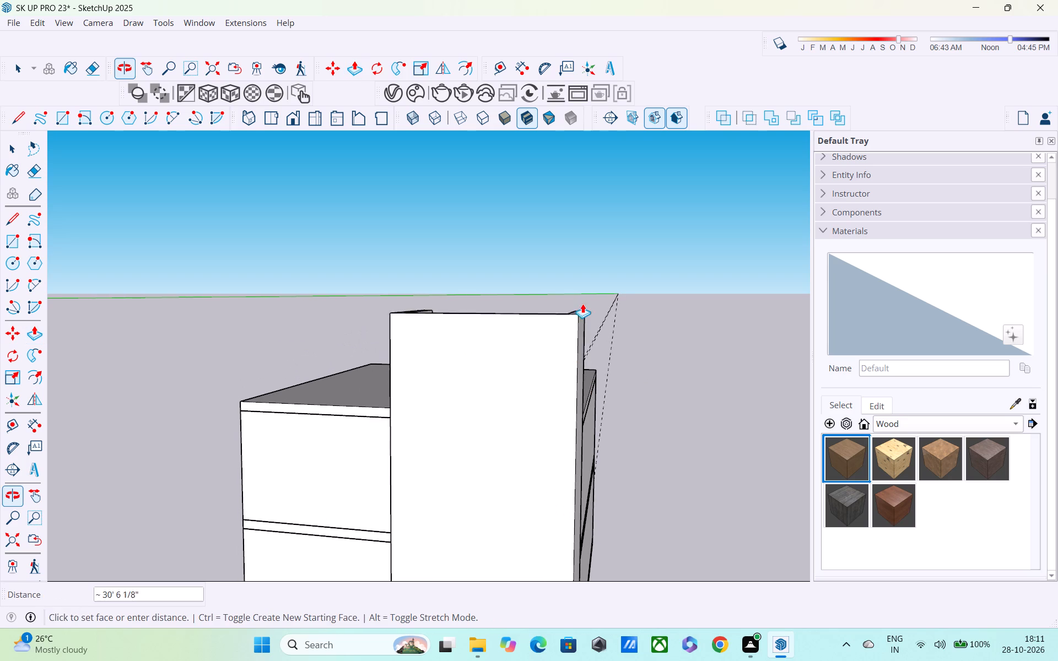
left_click(586, 414)
Raise the front room's wall strip a further 10' with Push/Pull.
left_click(574, 426)
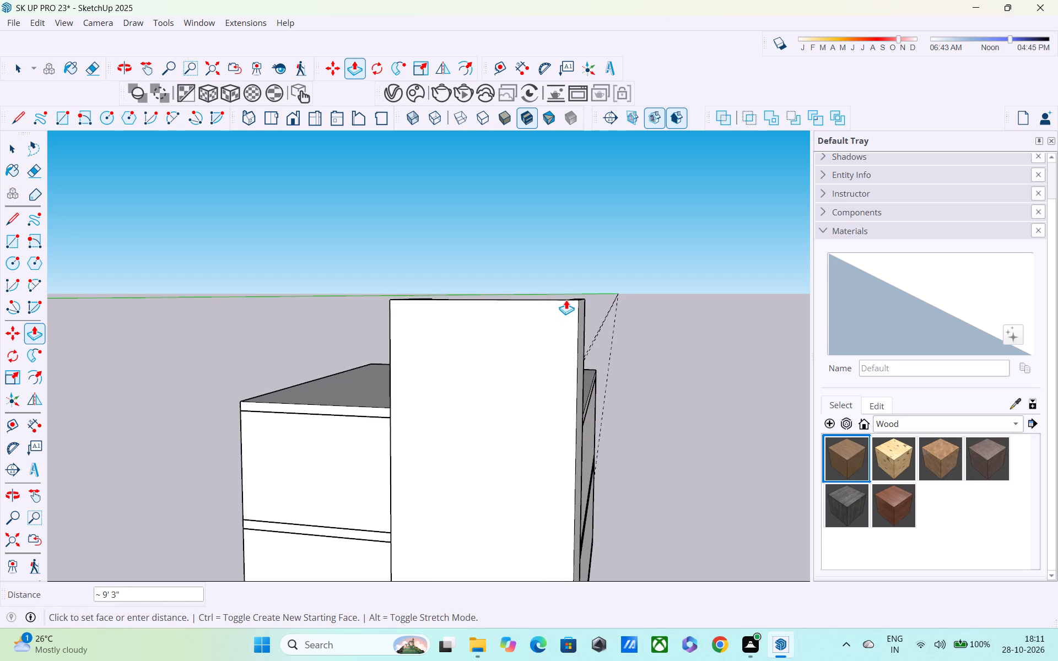
type("10'")
key("Return")
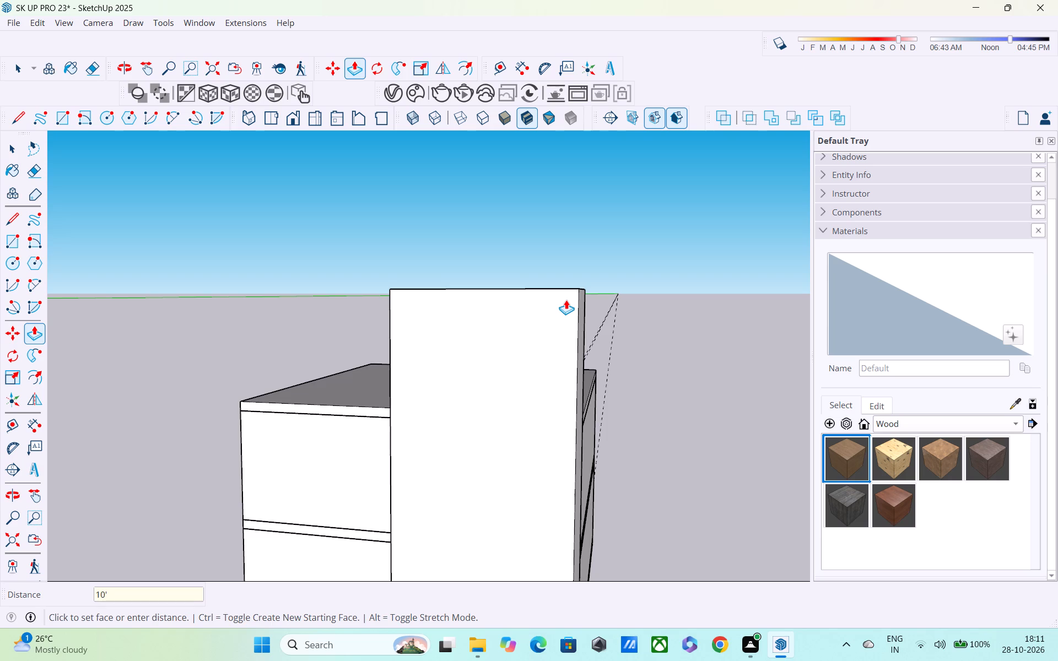
Delete the guide set 9" in from the projecting slab's side edge.
scroll(566, 300, "down", 5)
middle_click_drag(511, 390, 710, 355)
scroll(710, 355, "down", 4)
middle_click_drag(655, 480, 543, 418)
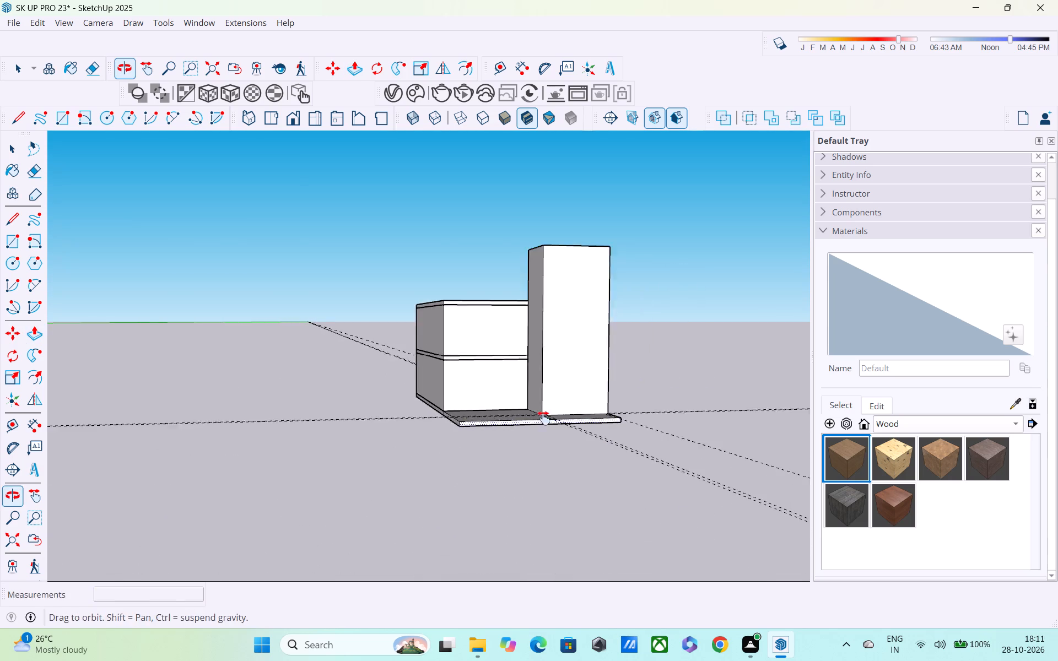
middle_click_drag(543, 418, 538, 418)
scroll(538, 419, "up", 1)
middle_click_drag(620, 489, 511, 480)
key("space")
middle_click(668, 473)
left_click_drag(607, 494, 319, 509)
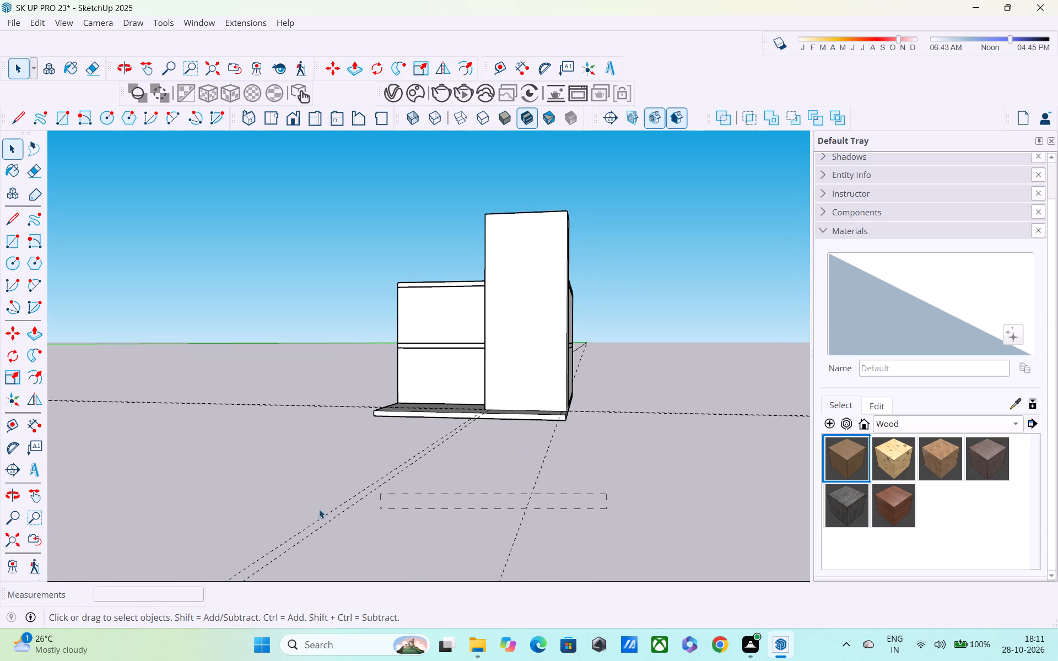
left_click_drag(319, 509, 279, 509)
left_click_drag(282, 503, 528, 559)
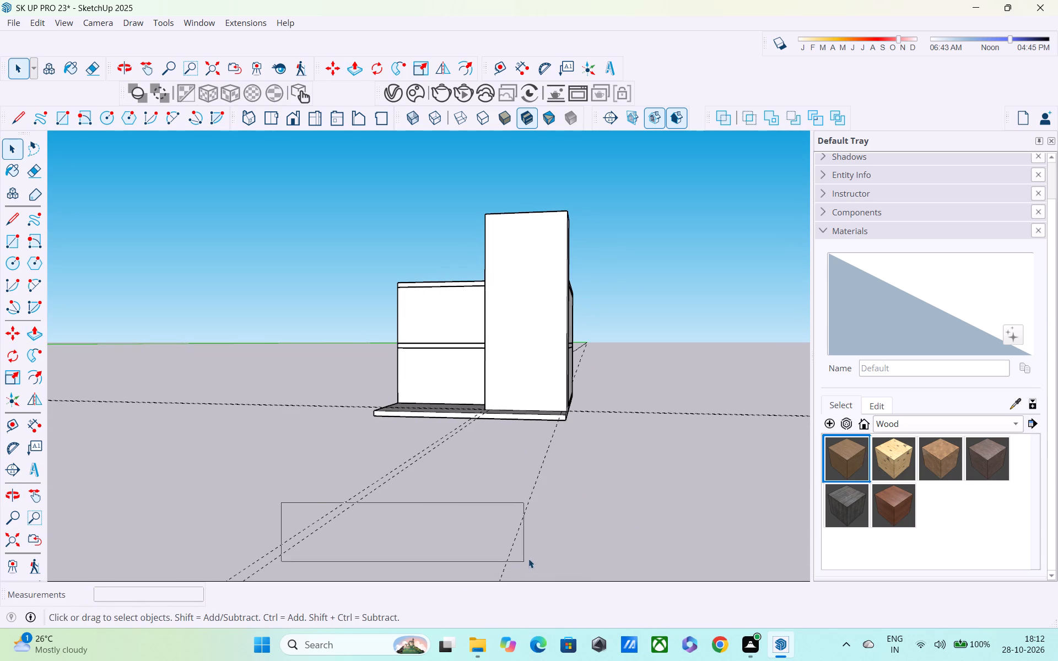
left_click_drag(528, 559, 538, 550)
left_click_drag(532, 529, 523, 518)
left_click(518, 510)
double_click(522, 521)
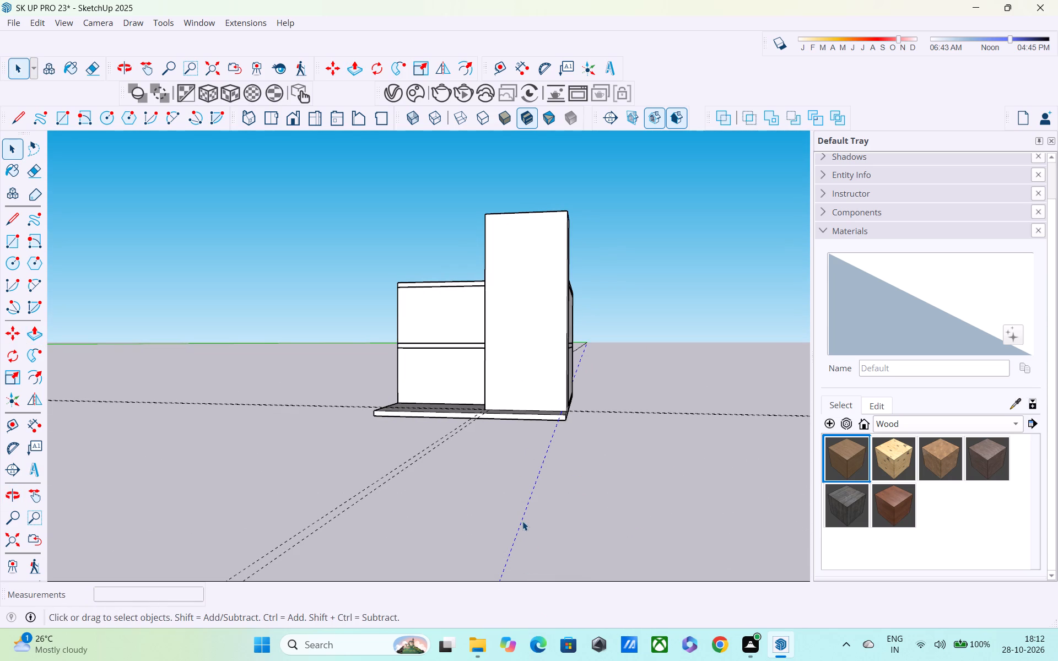
key("Delete")
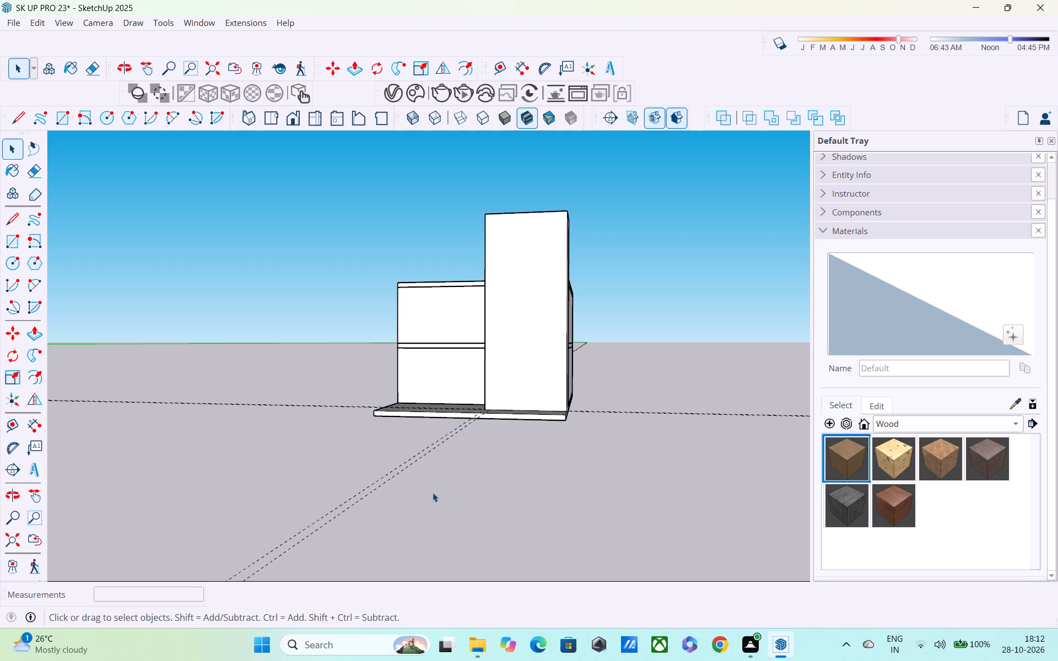
Delete the remaining guides: the two along the room's inner side wall and those along its front wall.
double_click(406, 469)
key("Delete")
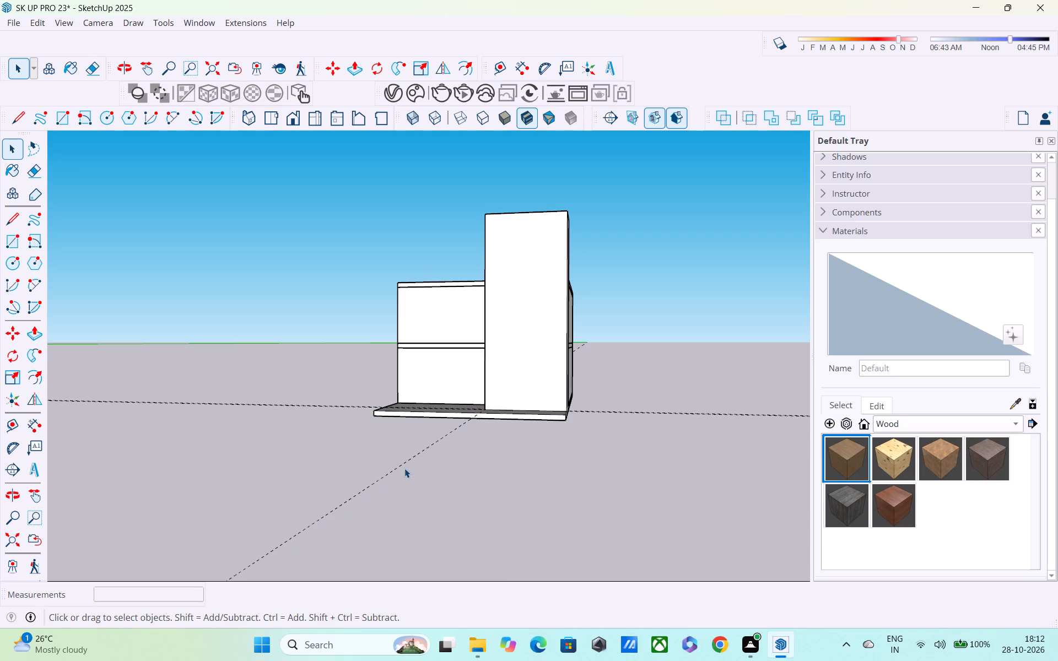
double_click(399, 463)
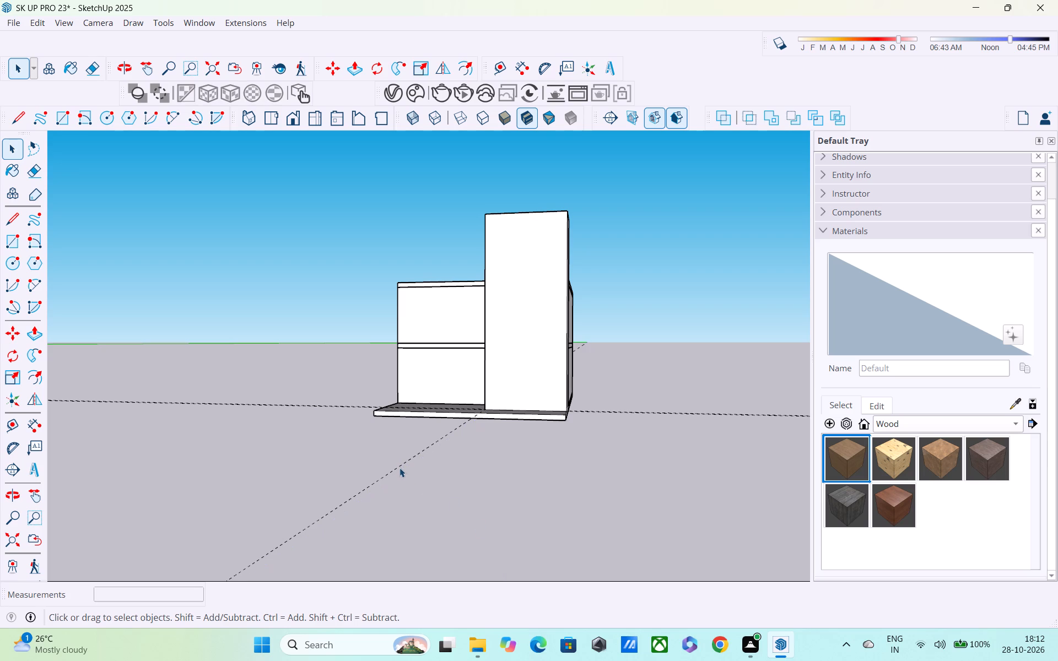
double_click(400, 468)
key("Delete")
middle_click_drag(403, 463, 599, 541, "shift")
left_click_drag(431, 427, 402, 507)
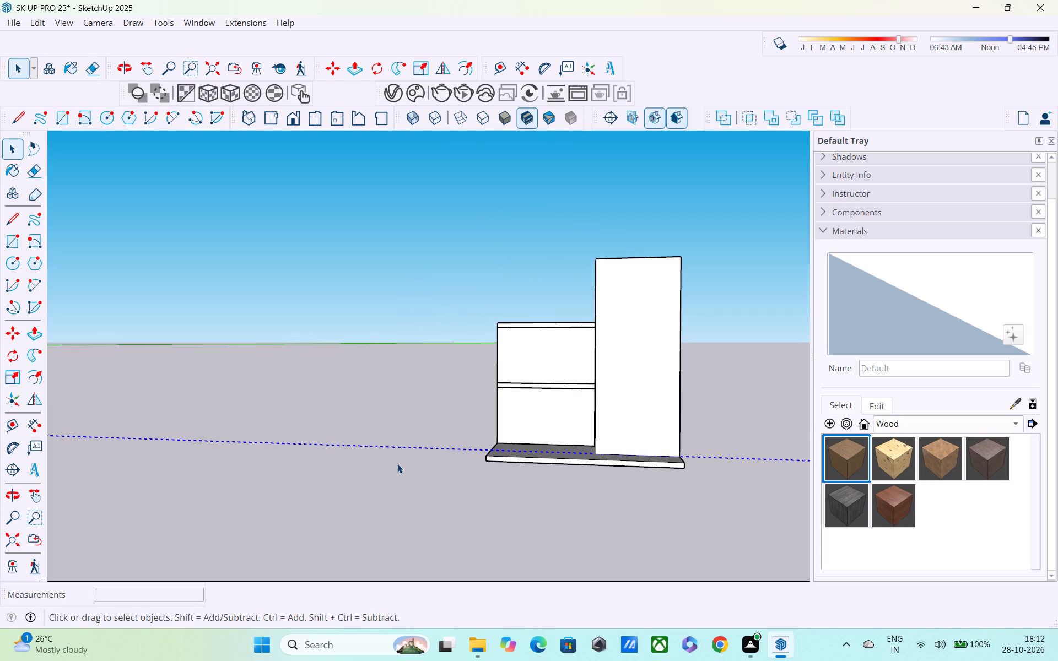
key("Delete")
Inside the intermediate floor slab's group, draw a 10" vertical line across its front face where it meets the tower's side wall.
scroll(397, 464, "up", 1)
middle_click_drag(397, 462, 442, 529)
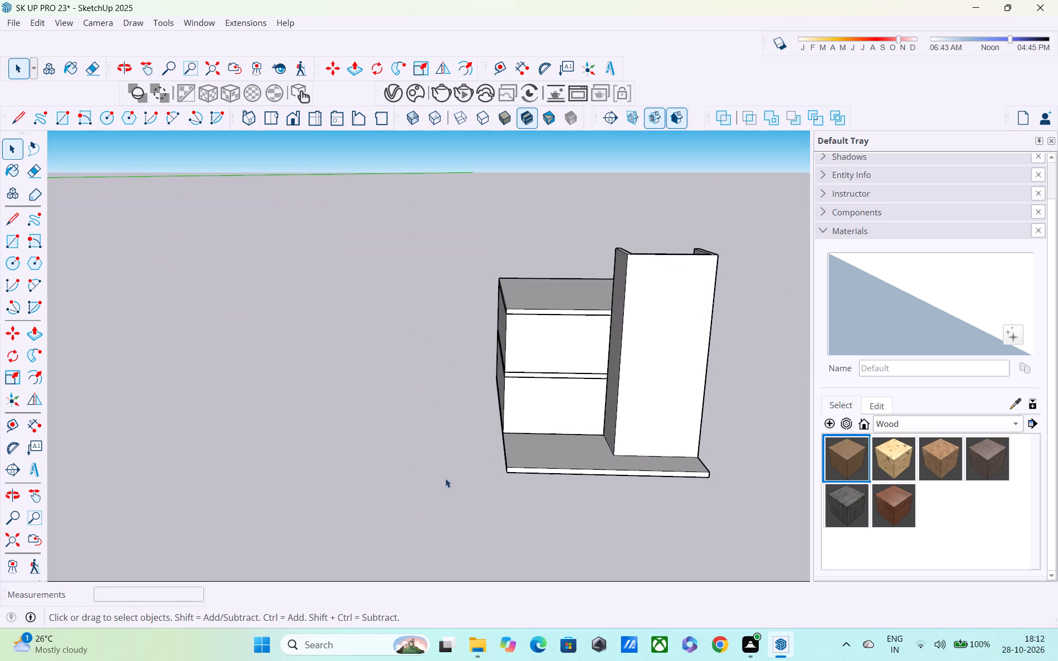
middle_click_drag(445, 478, 568, 509)
scroll(575, 431, "up", 4)
middle_click_drag(565, 411, 565, 378)
middle_click_drag(606, 437, 627, 499)
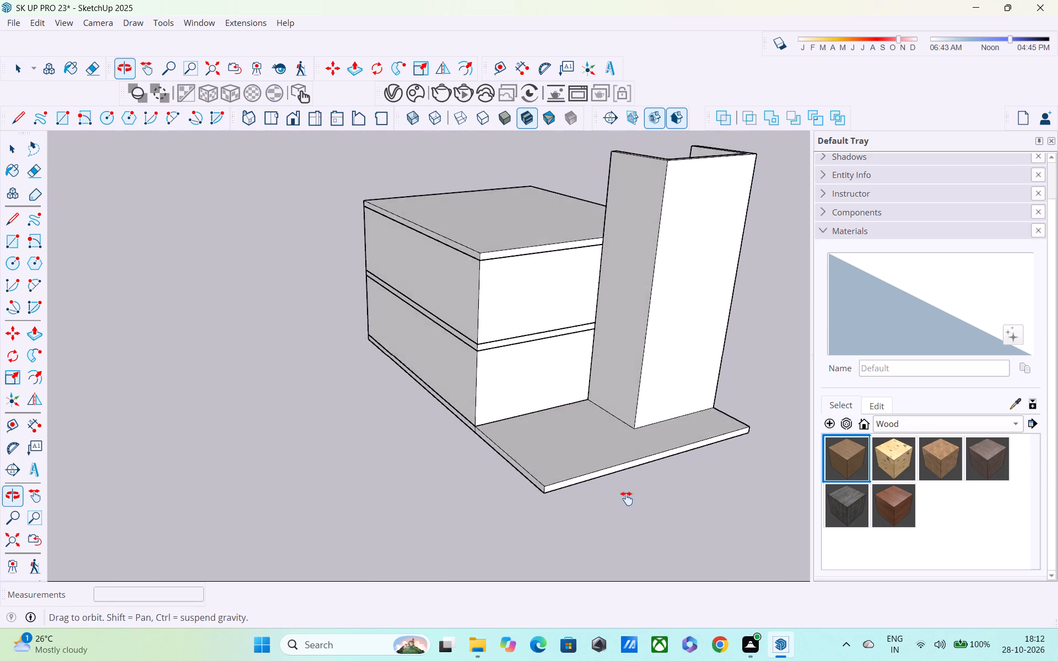
middle_click_drag(627, 499, 440, 480)
scroll(435, 476, "up", 1)
middle_click_drag(382, 449, 624, 512)
middle_click_drag(534, 393, 415, 453)
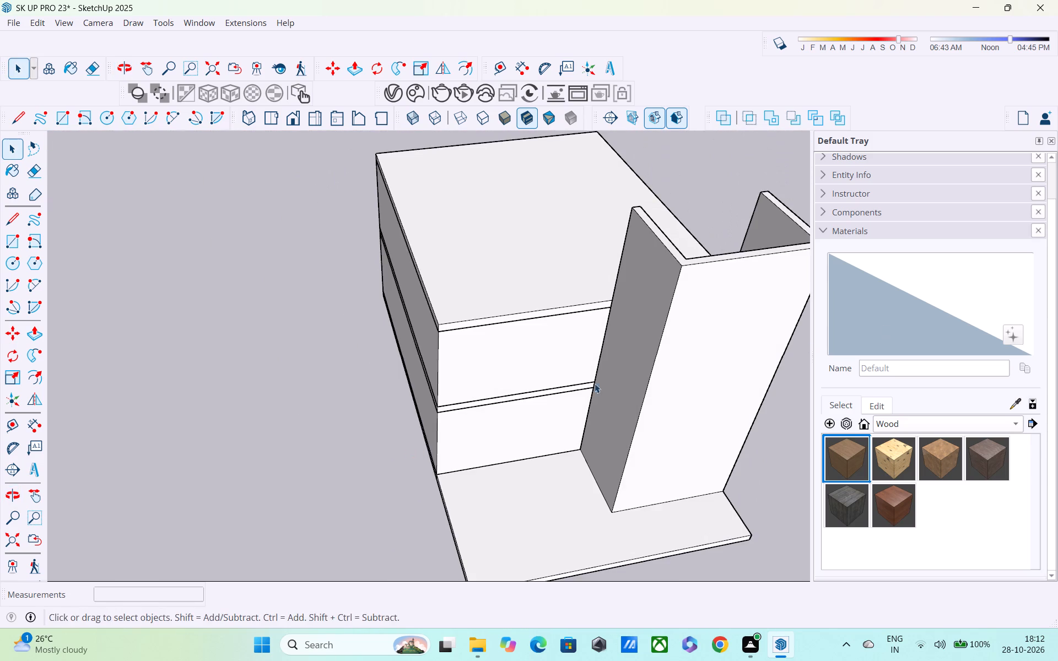
middle_click_drag(590, 383, 520, 285)
scroll(522, 392, "up", 3)
double_click(516, 377)
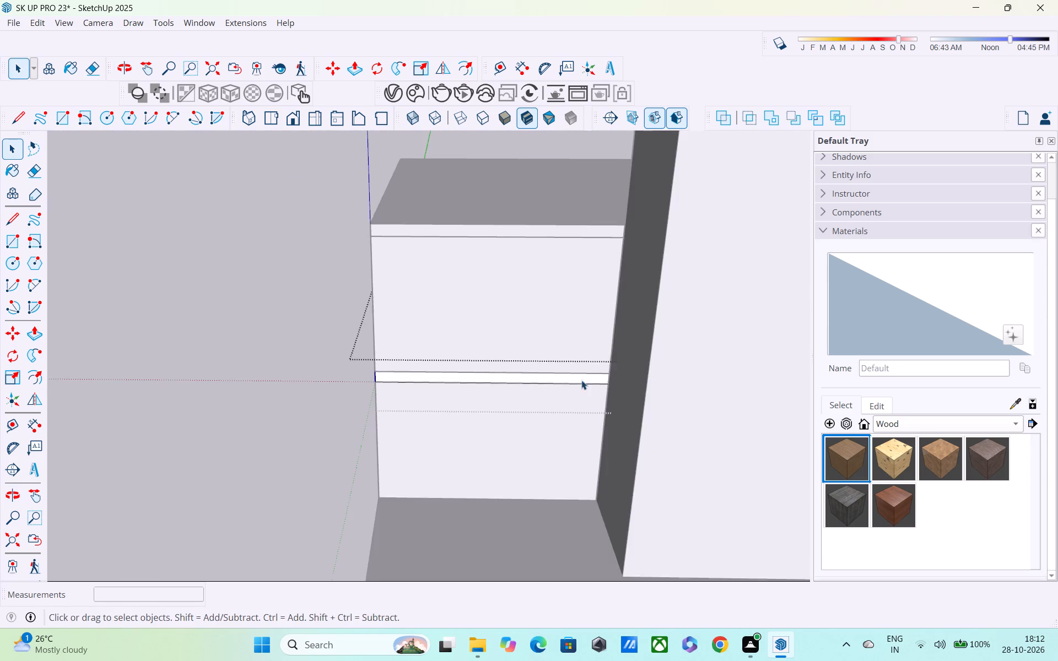
scroll(581, 380, "up", 1)
middle_click_drag(581, 380, 601, 291)
key("l")
scroll(628, 295, "up", 2)
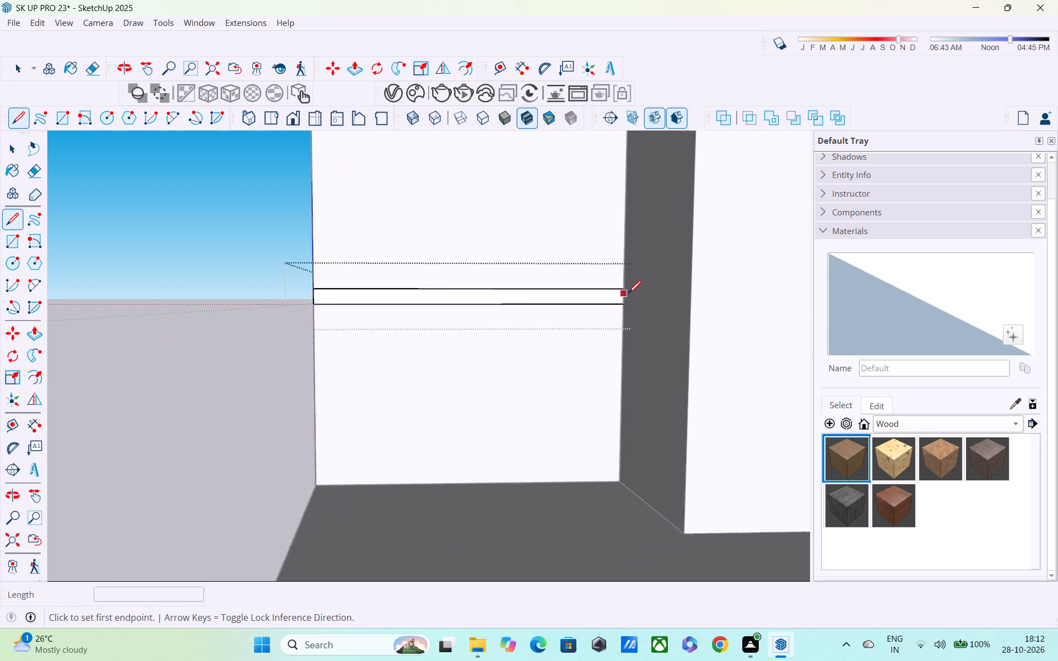
scroll(628, 295, "up", 7)
left_click(616, 286)
left_click(618, 314)
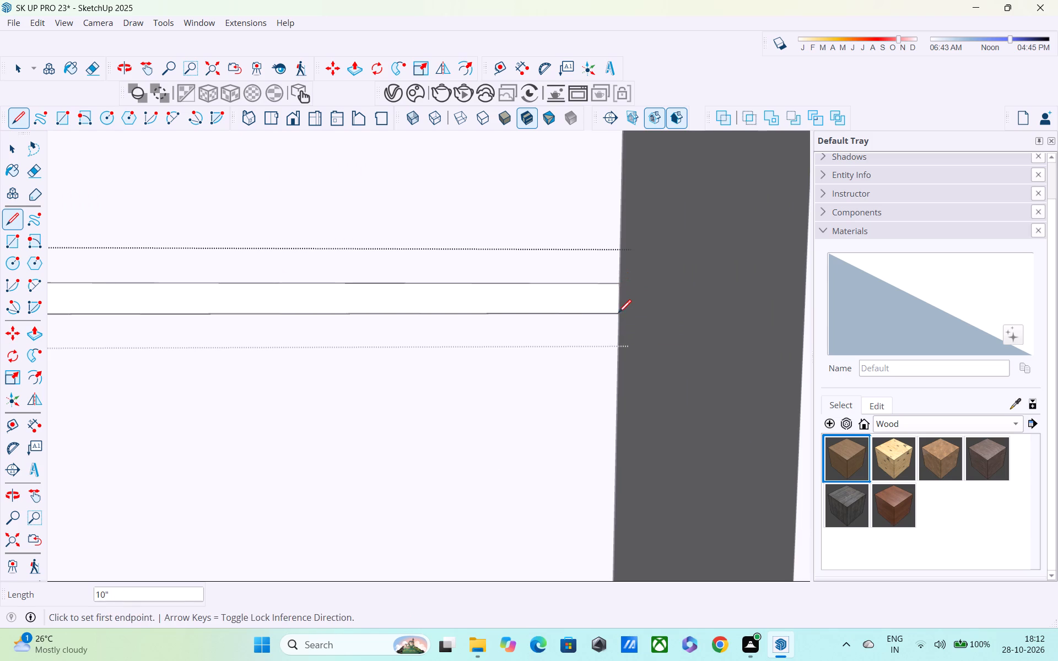
Pull the divided front face of the intermediate floor slab out 9' to the tower's front corner.
middle_click_drag(591, 324, 769, 329, "shift")
key("space")
key("p")
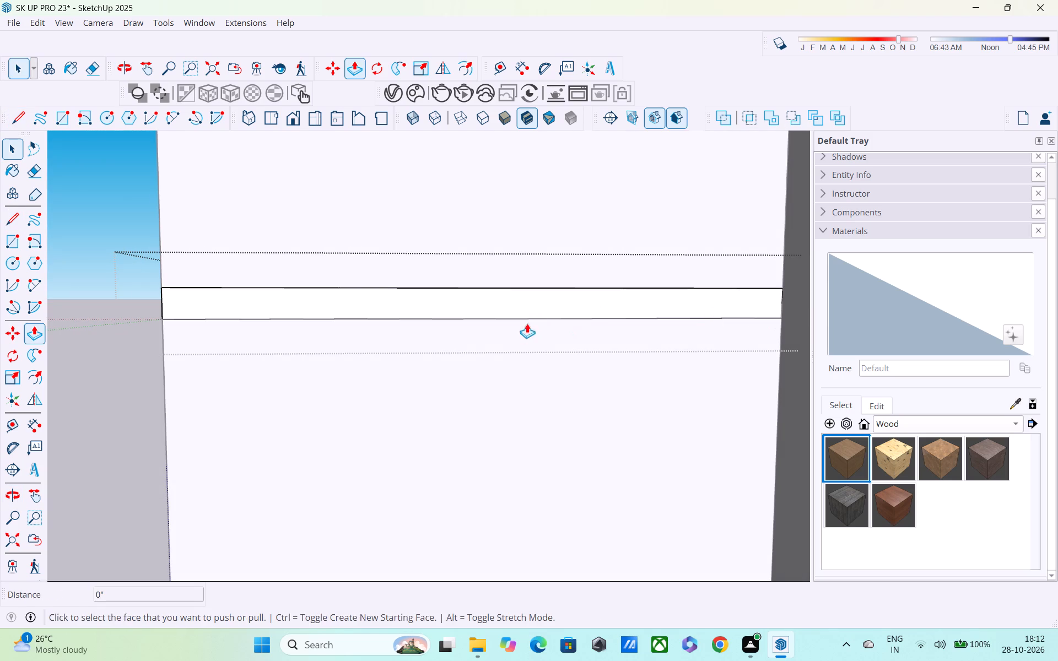
left_click(521, 297)
scroll(560, 364, "down", 6)
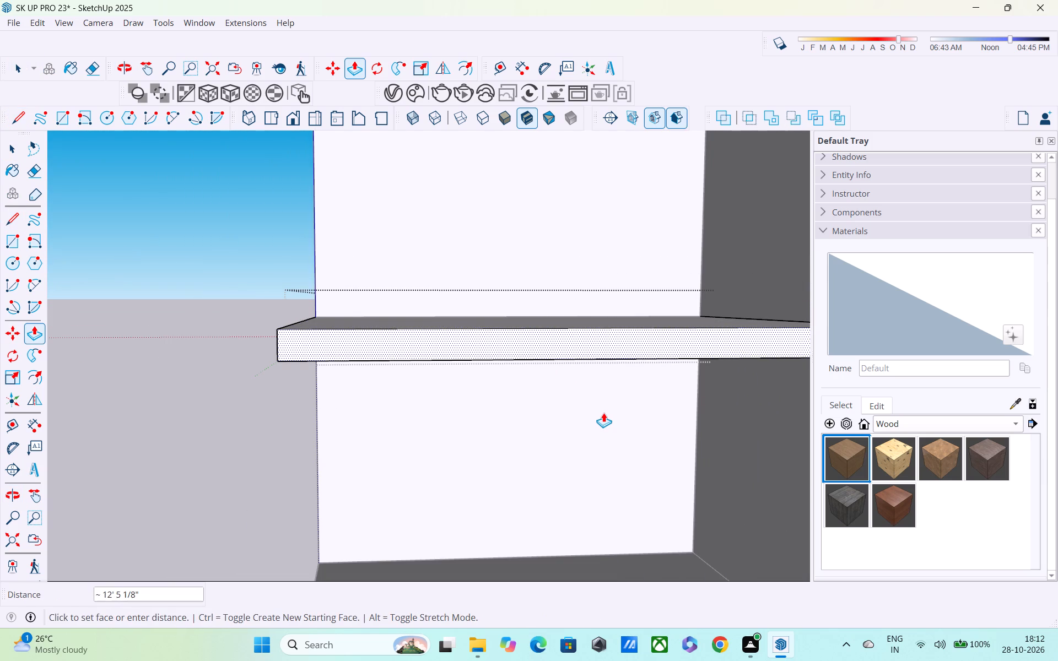
middle_click_drag(602, 413, 519, 356, "shift")
scroll(519, 356, "down", 2)
middle_click_drag(519, 356, 555, 389)
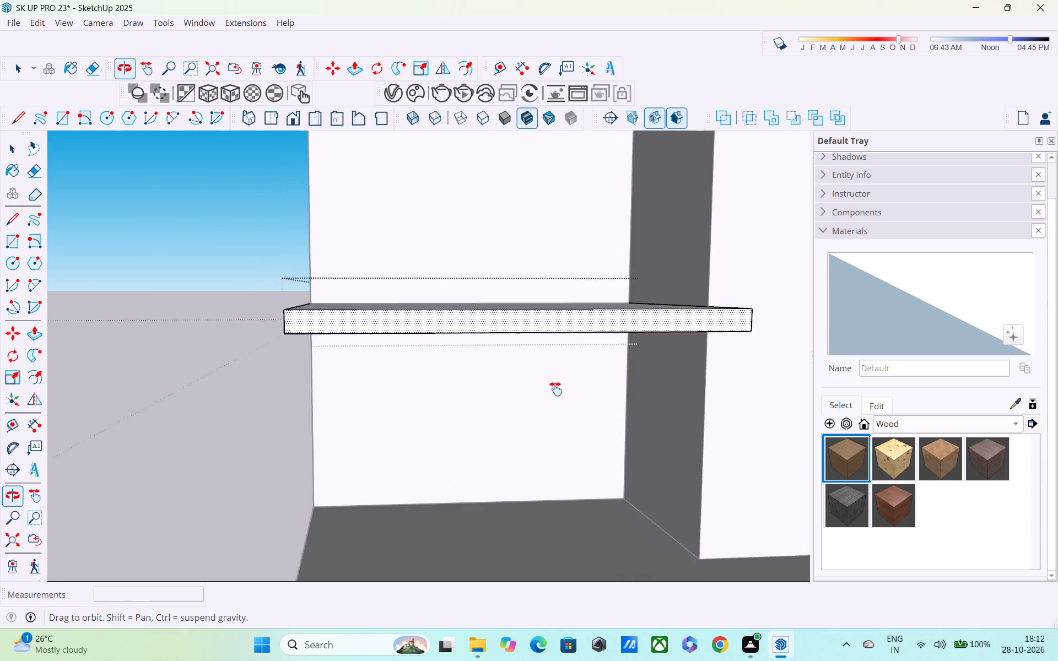
middle_click_drag(555, 389, 563, 392)
middle_click_drag(709, 358, 423, 381, "shift")
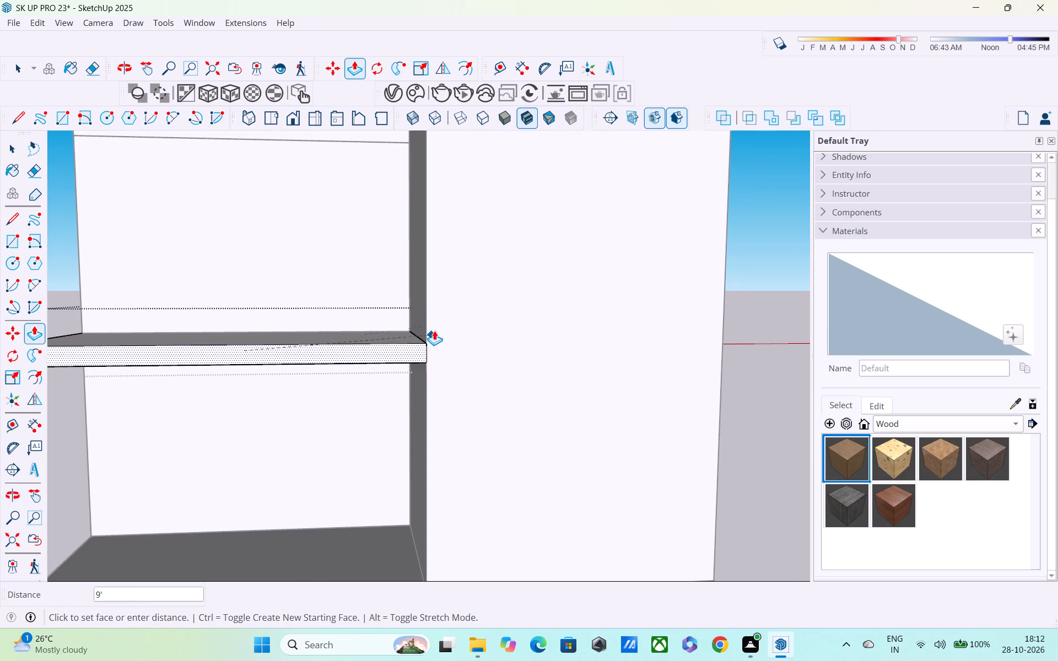
left_click(432, 327)
Examine the extended intermediate slab, the roof and the tower from several angles, and leave the slab's group.
middle_click_drag(415, 367, 758, 392)
scroll(538, 392, "down", 3)
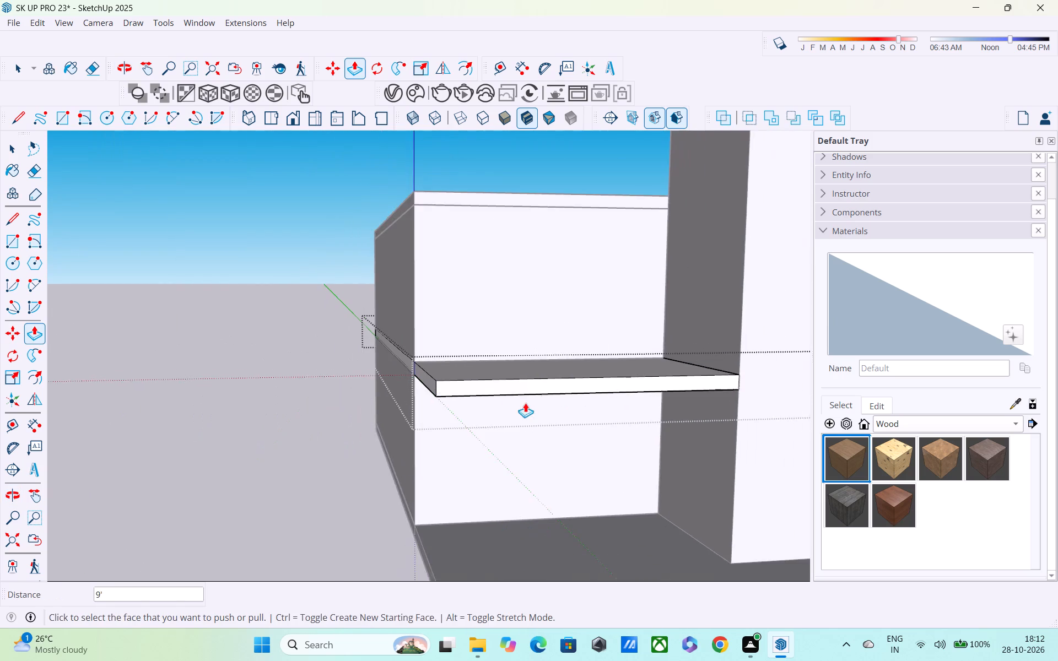
middle_click_drag(514, 408, 660, 447)
middle_click_drag(605, 328, 589, 432, "shift")
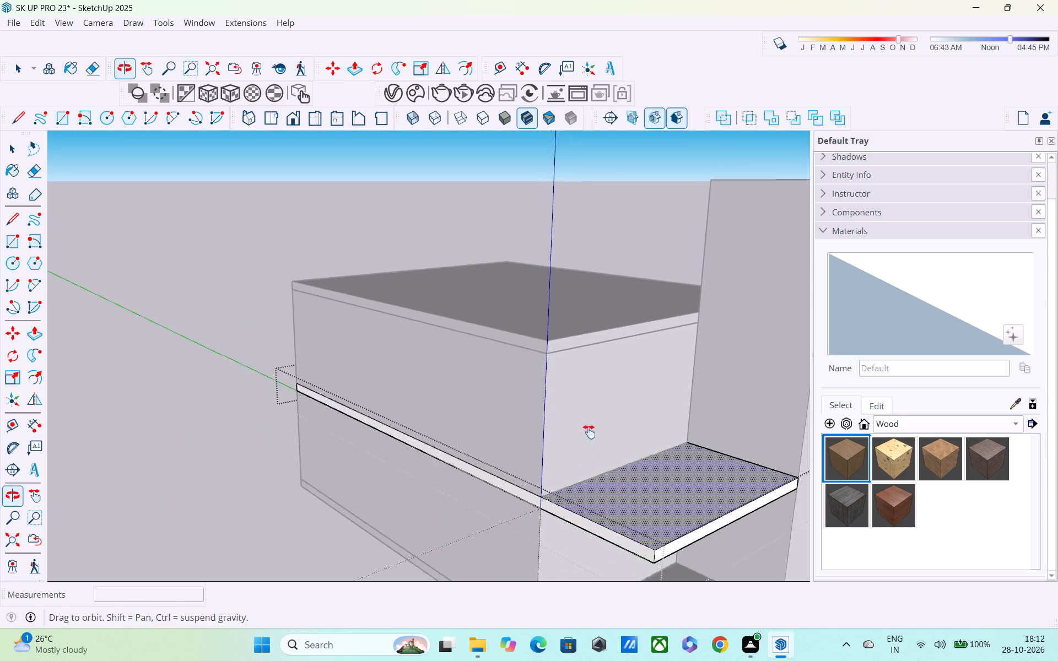
middle_click_drag(589, 432, 579, 448, "shift")
middle_click_drag(524, 365, 505, 465)
middle_click_drag(479, 383, 500, 460, "shift")
scroll(498, 447, "down", 1, "shift")
middle_click_drag(528, 469, 528, 464, "shift")
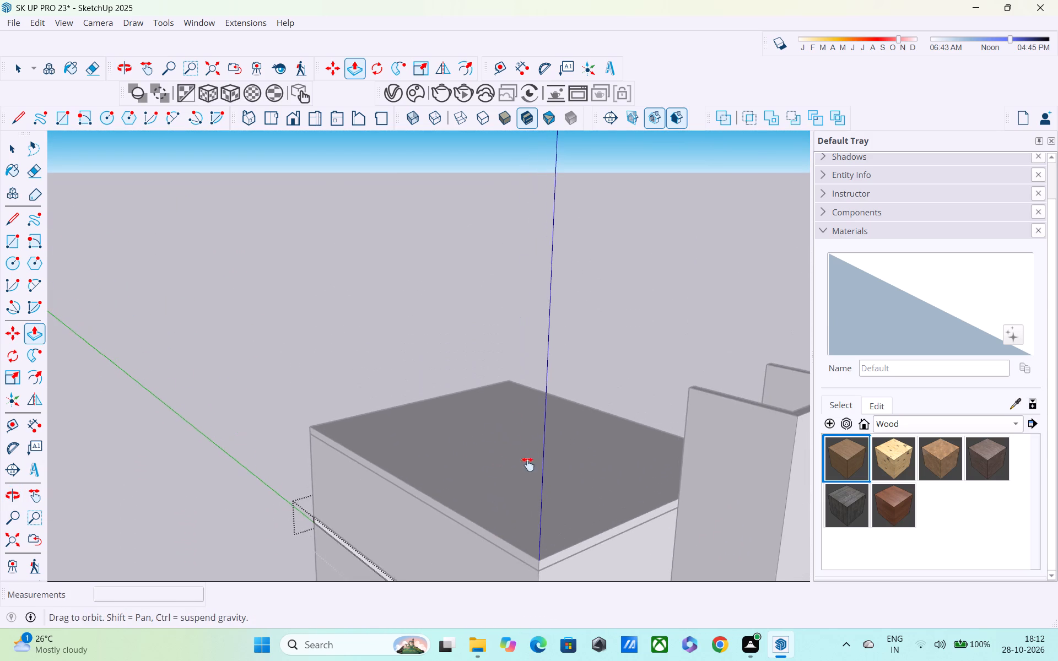
middle_click_drag(528, 464, 460, 323, "shift")
key("space")
middle_click_drag(513, 355, 434, 304)
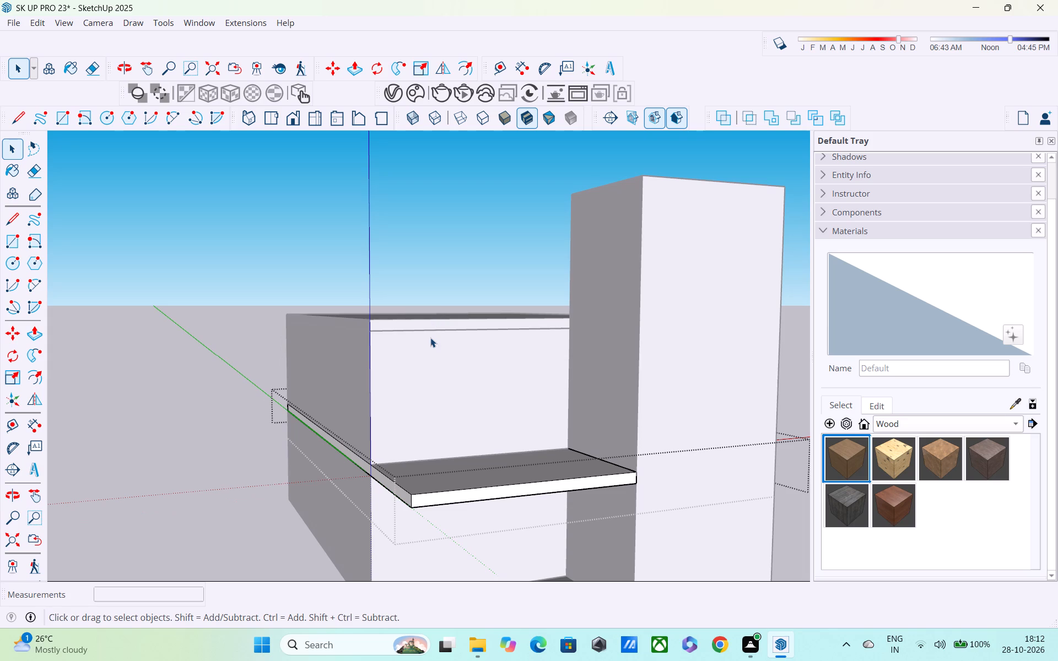
left_click(546, 487)
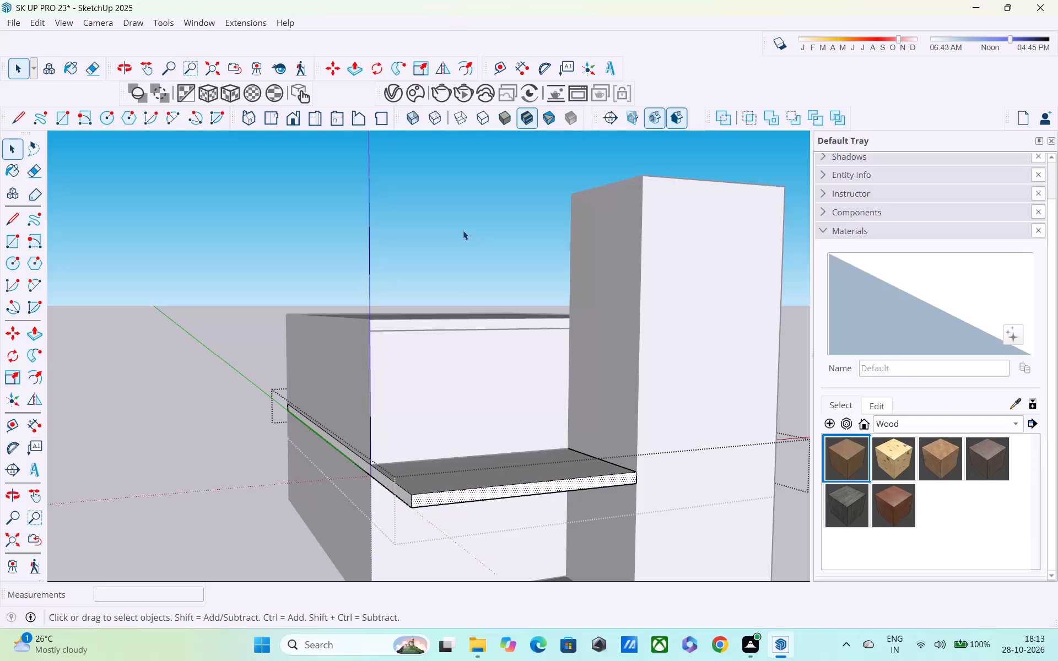
left_click(462, 232)
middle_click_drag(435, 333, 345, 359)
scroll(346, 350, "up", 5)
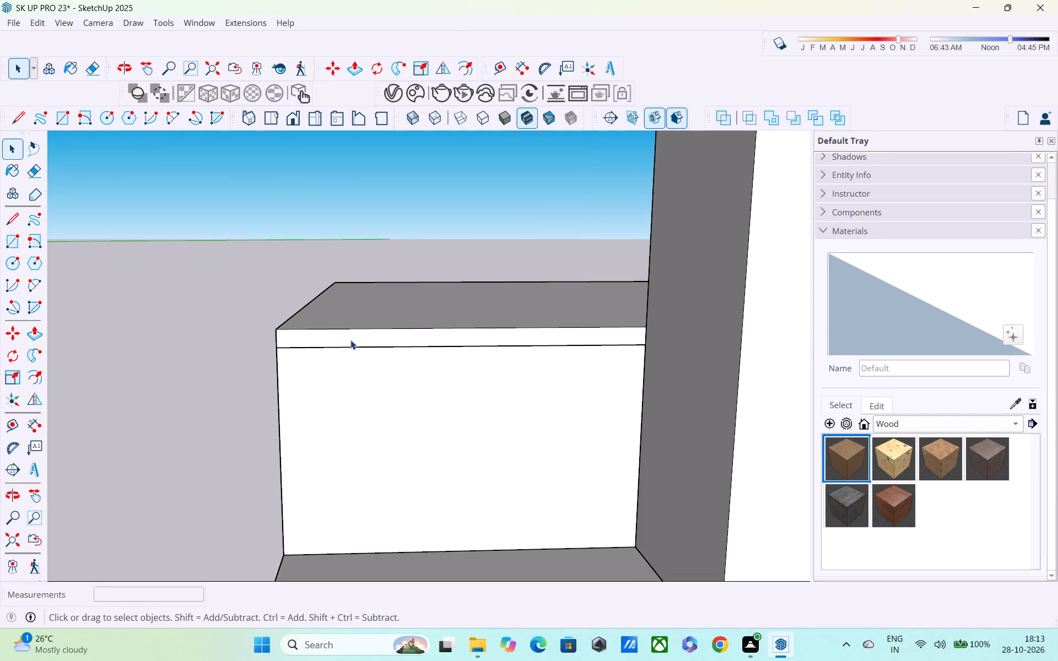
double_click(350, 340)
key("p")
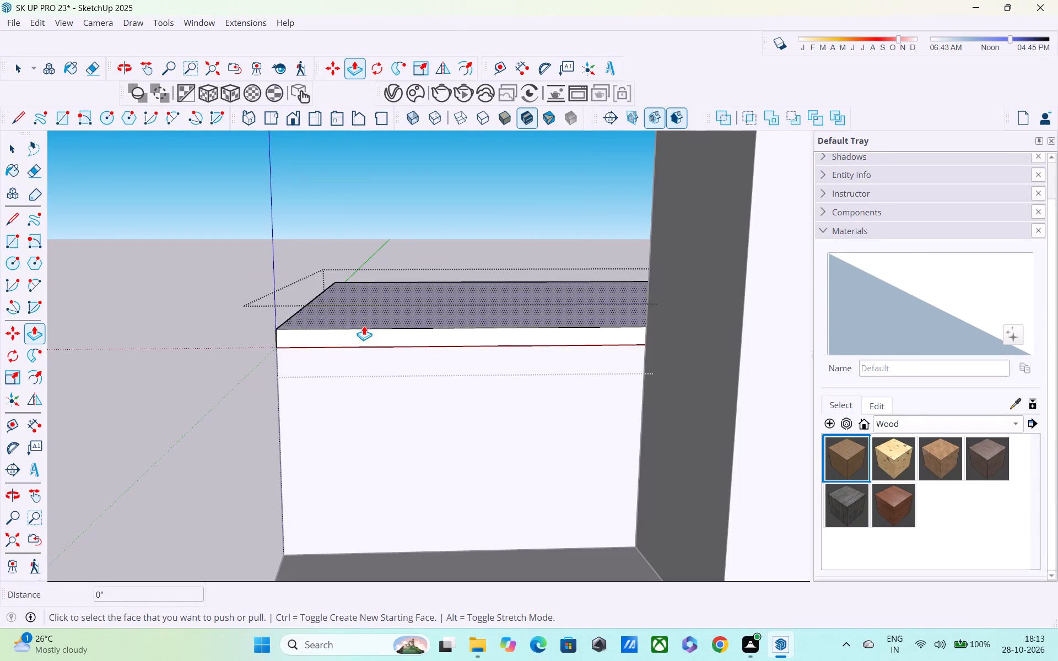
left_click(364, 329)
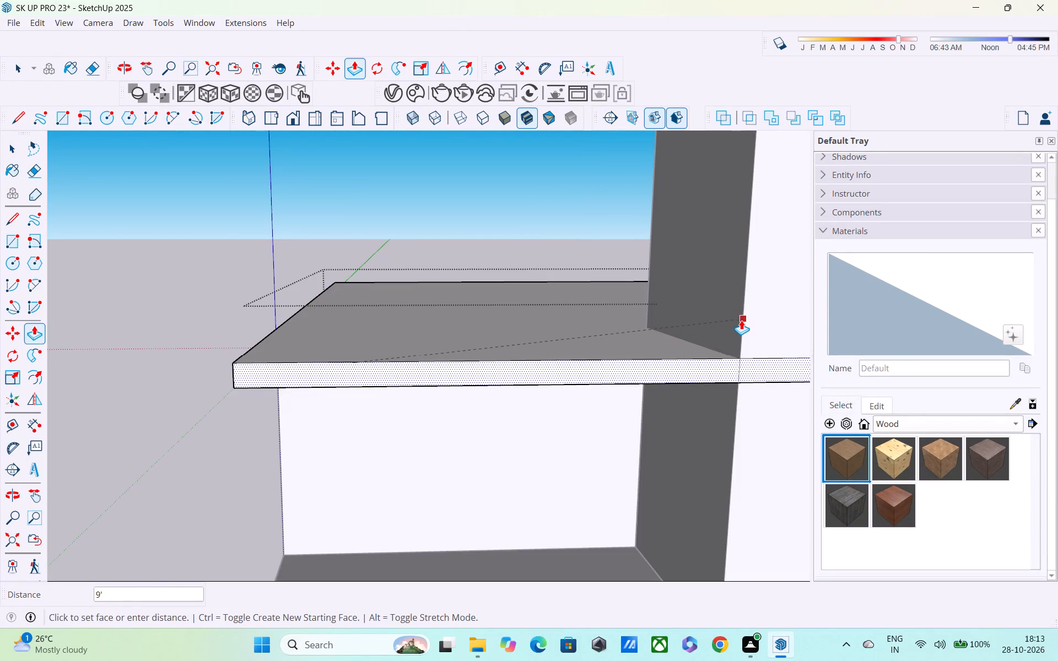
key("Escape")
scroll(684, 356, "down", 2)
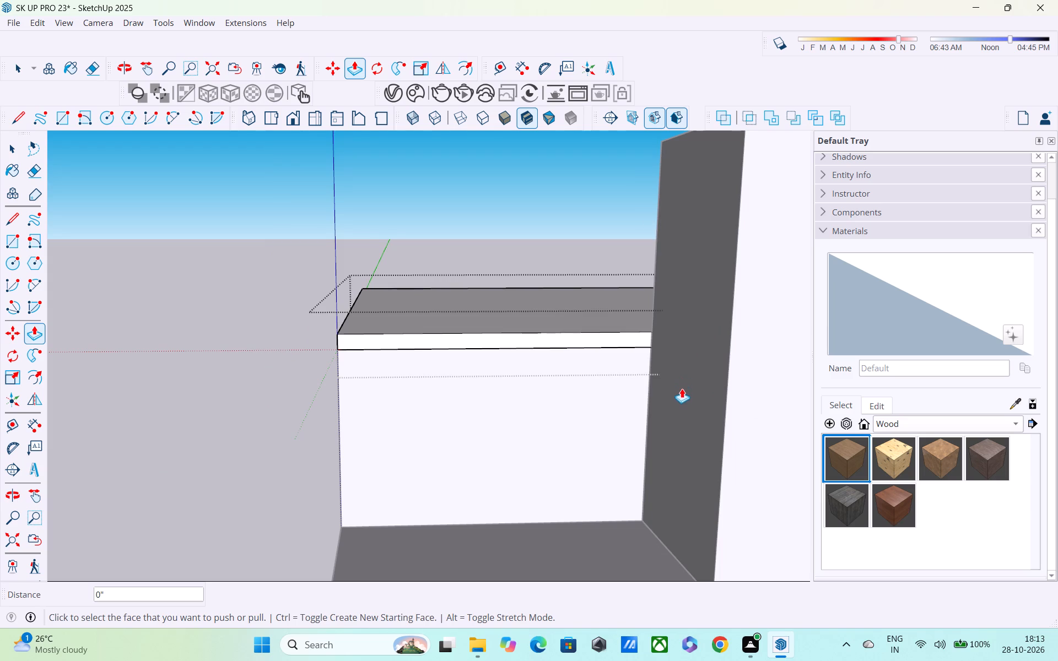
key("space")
Examine the roof slab, the tower and the projecting slabs from several sides, and leave the roof slab's group.
middle_click_drag(680, 389, 578, 332)
scroll(578, 332, "down", 4)
scroll(635, 454, "down", 1)
middle_click_drag(635, 455, 500, 441)
scroll(499, 440, "up", 1)
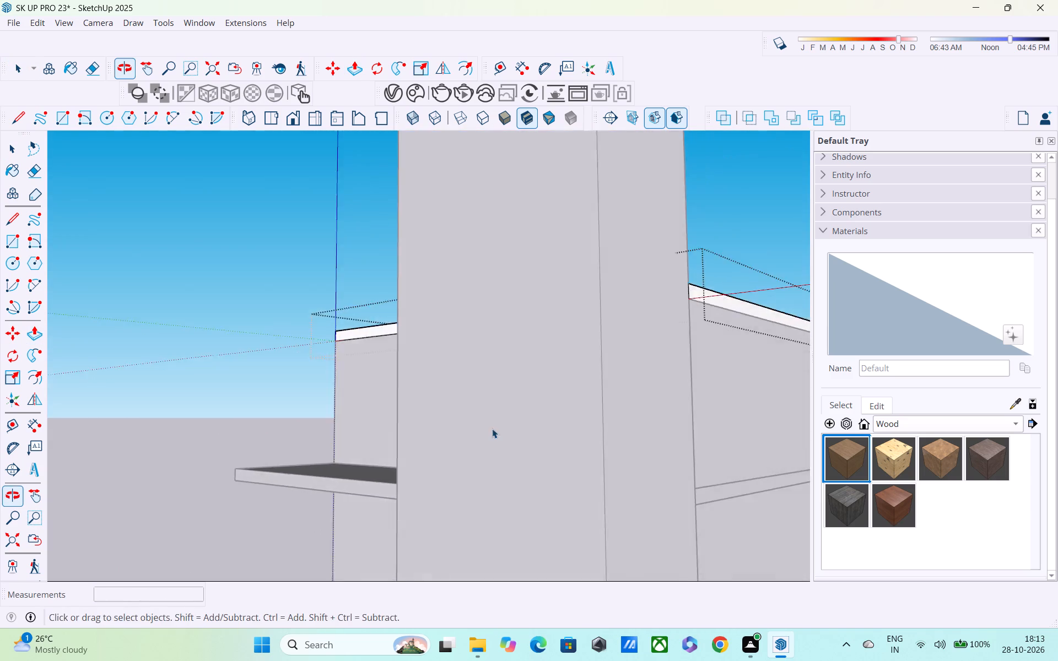
scroll(492, 428, "down", 7)
middle_click_drag(506, 457, 623, 487)
scroll(615, 465, "down", 4)
middle_click_drag(572, 481, 768, 474)
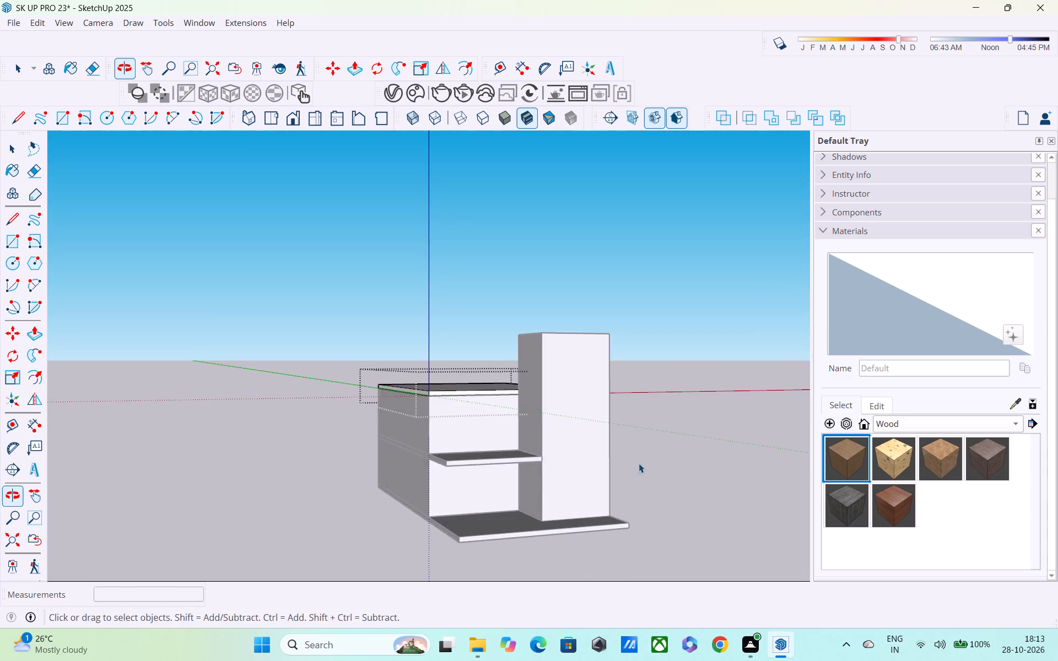
middle_click_drag(385, 475, 582, 494)
scroll(483, 462, "up", 7)
key("space")
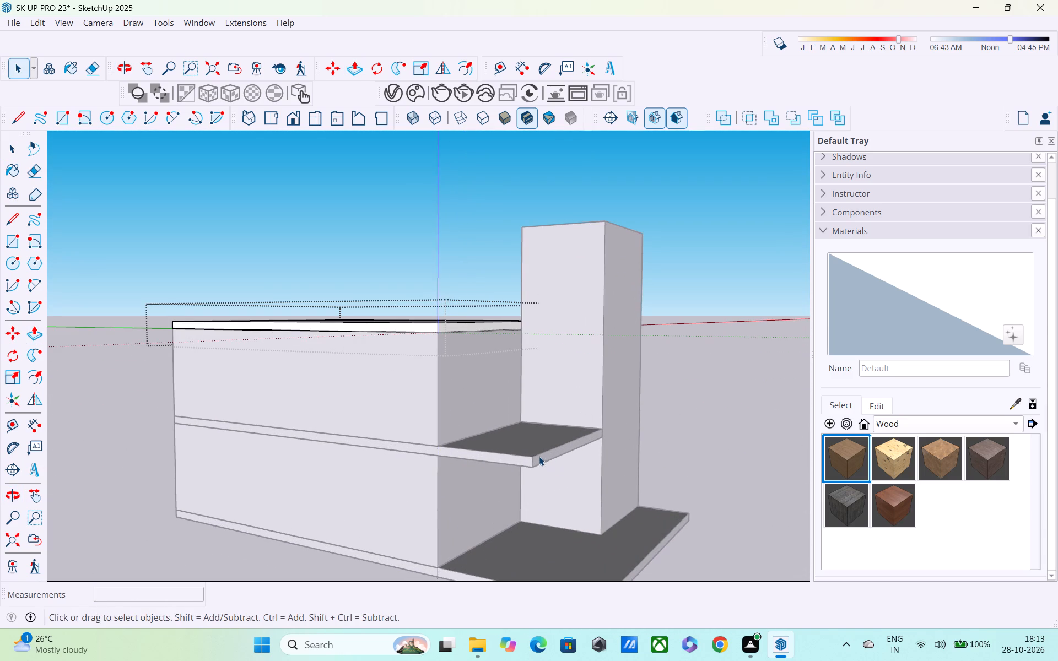
left_click(711, 322)
Open the intermediate floor slab's group and examine how its extension meets the tower's front corner.
double_click(547, 459)
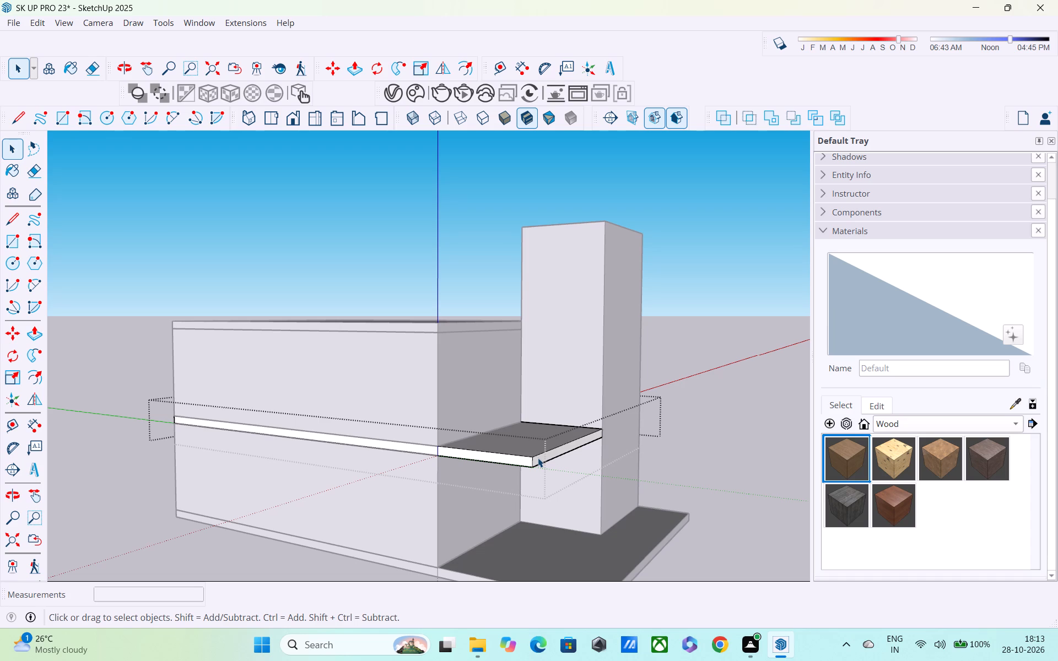
scroll(538, 458, "down", 6)
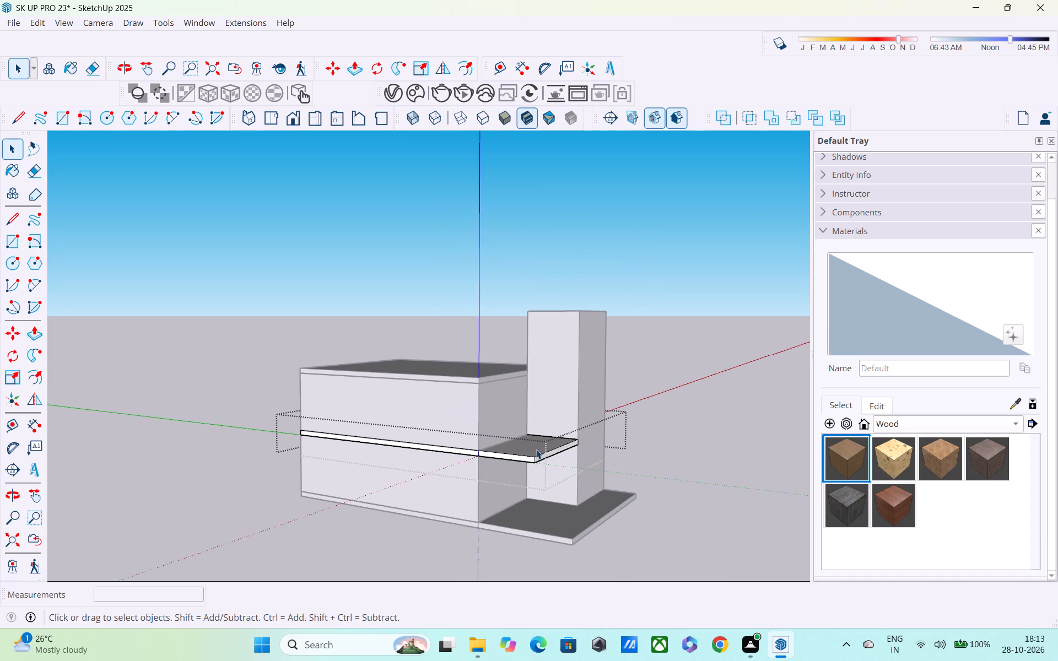
scroll(536, 448, "down", 9)
middle_click_drag(539, 447, 329, 457)
scroll(630, 404, "up", 4)
middle_click_drag(546, 436, 406, 390)
scroll(391, 452, "up", 8)
middle_click_drag(365, 479, 570, 561)
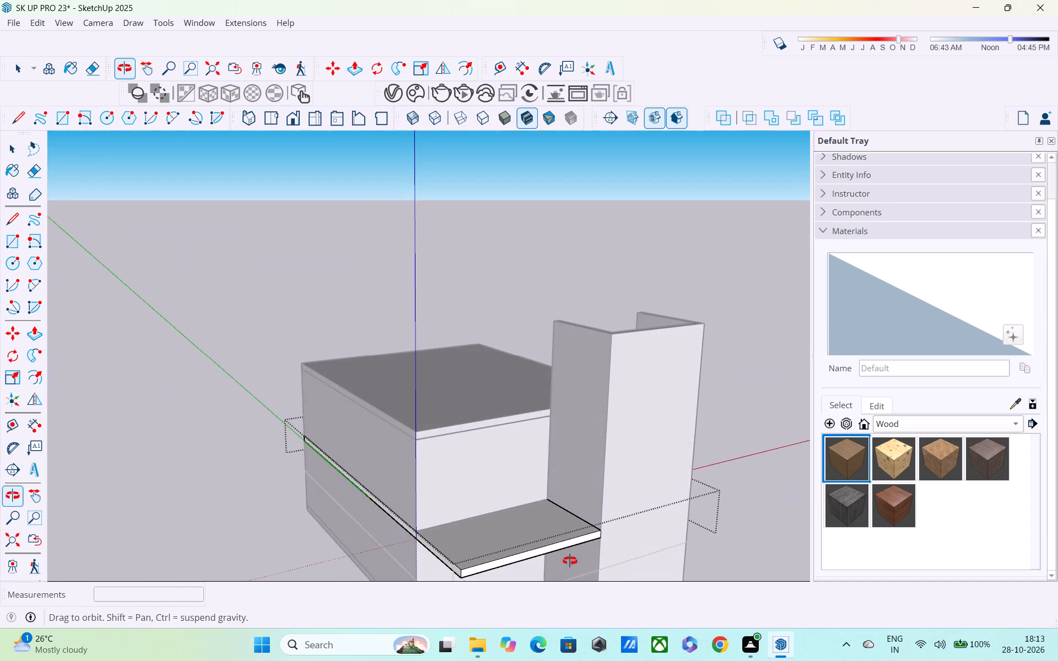
middle_click_drag(570, 561, 572, 550)
scroll(575, 540, "up", 1)
scroll(575, 530, "down", 3)
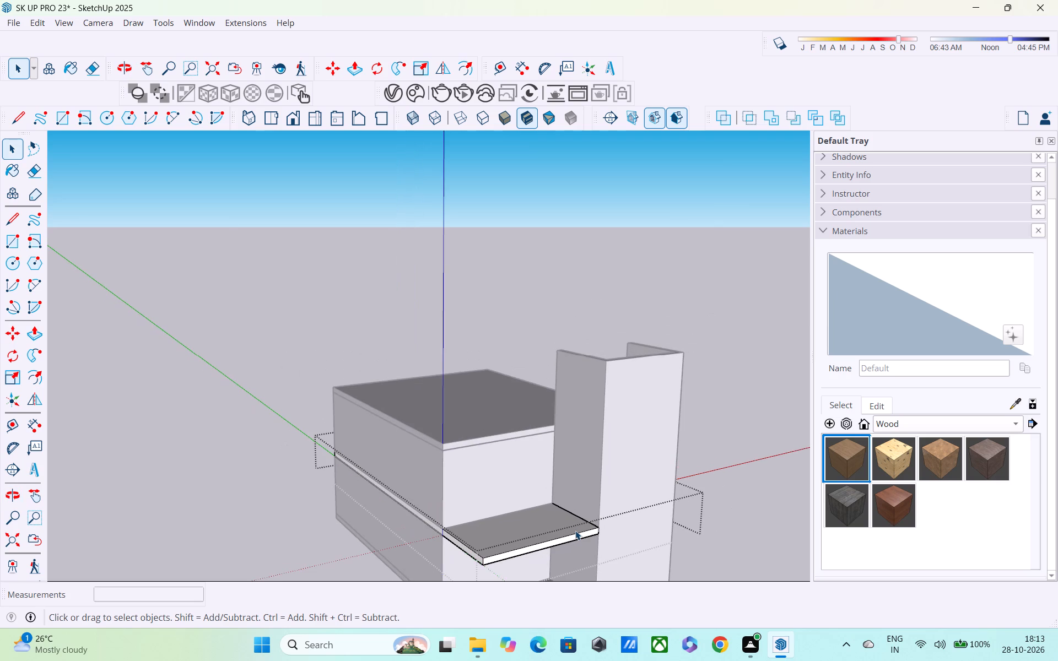
middle_click_drag(577, 518, 718, 505)
scroll(559, 513, "up", 6)
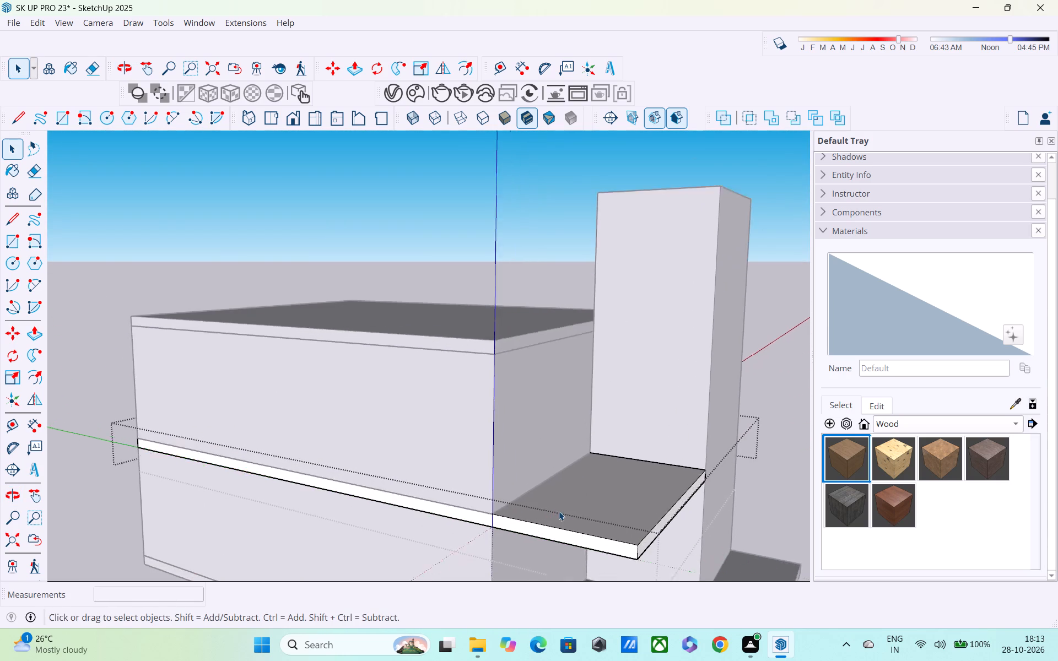
scroll(559, 511, "up", 2)
middle_click_drag(587, 506, 393, 453)
scroll(391, 453, "down", 4)
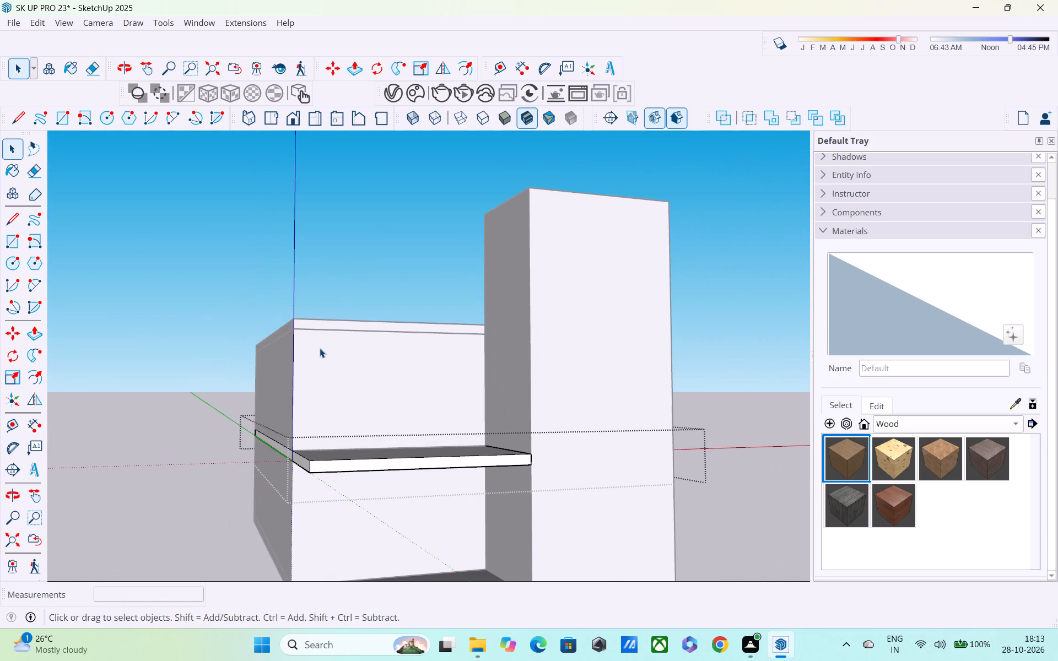
Inside the roof slab's group, draw a 10" vertical line across its front face where it meets the tower's side wall.
double_click(323, 327)
middle_click_drag(405, 410, 683, 475)
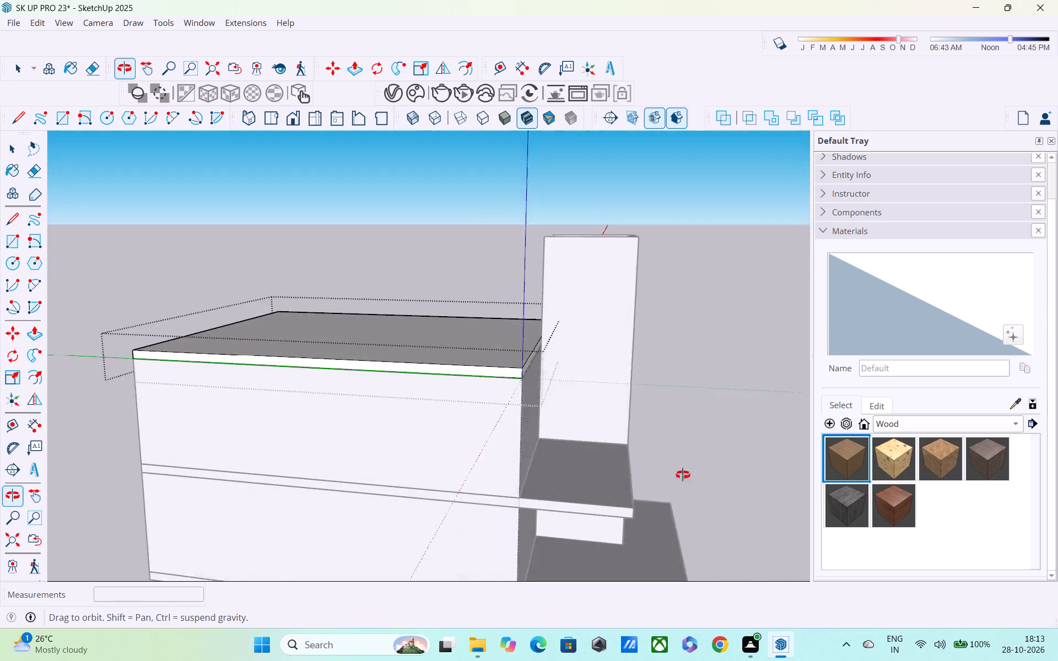
middle_click_drag(683, 475, 578, 497)
key("p")
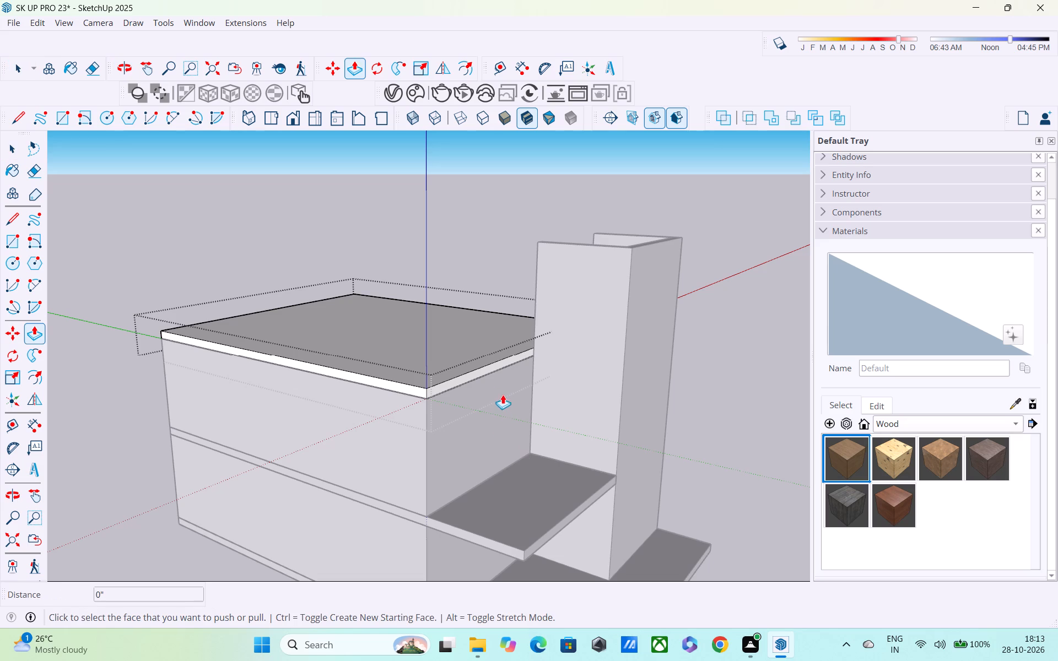
key("space")
type("L")
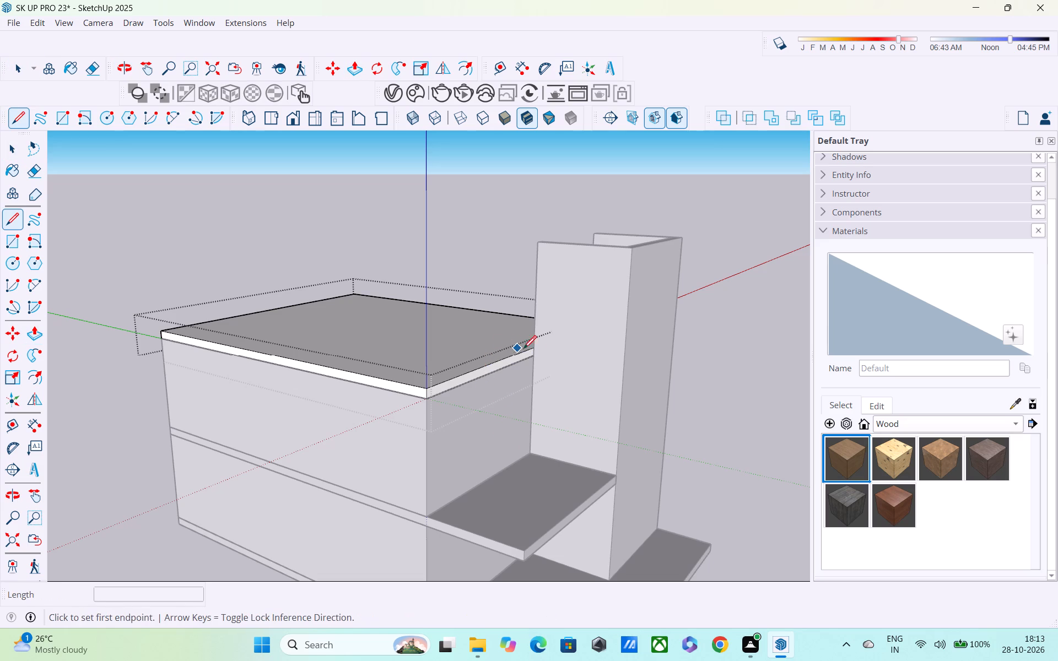
scroll(536, 350, "up", 8)
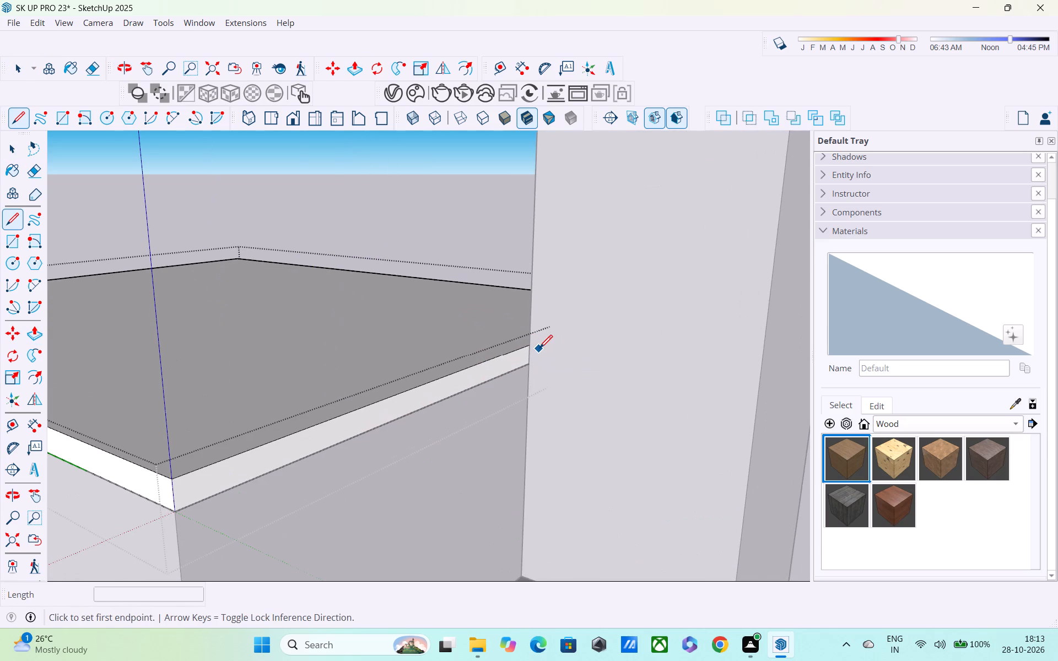
left_click(531, 349)
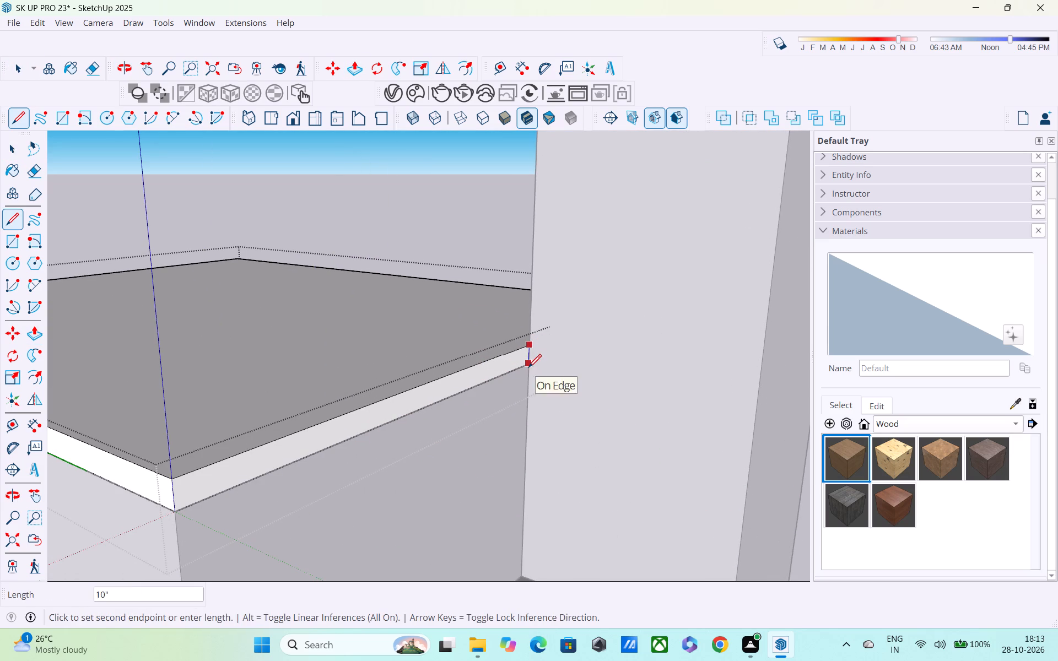
left_click(528, 369)
Pull the divided front face of the roof slab out 9' to the tower's front corner.
key("p")
left_click(495, 362)
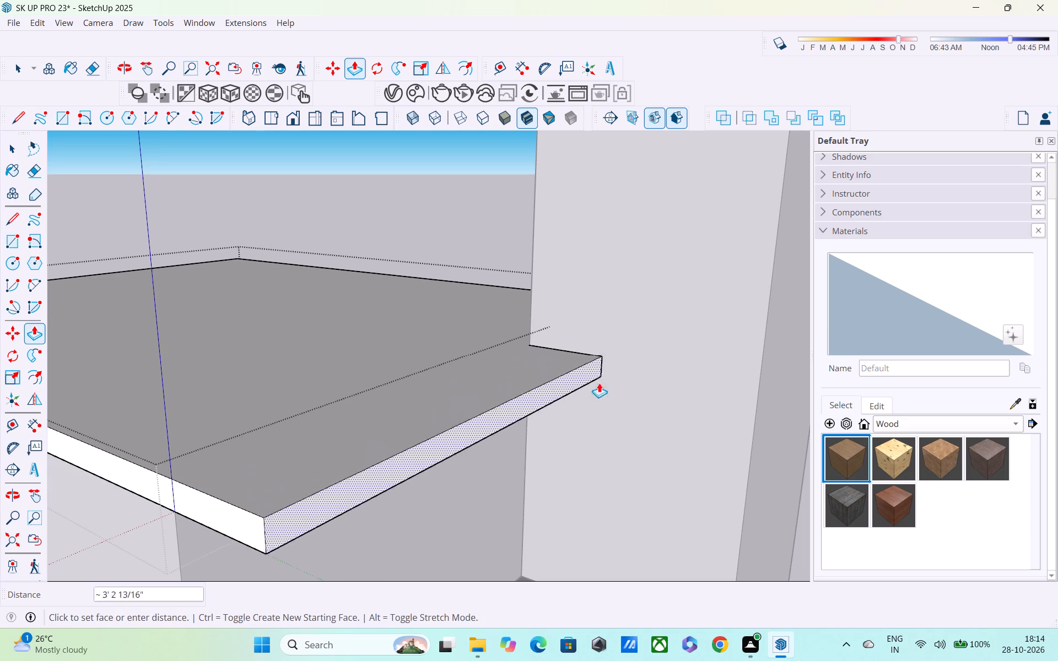
left_click(761, 357)
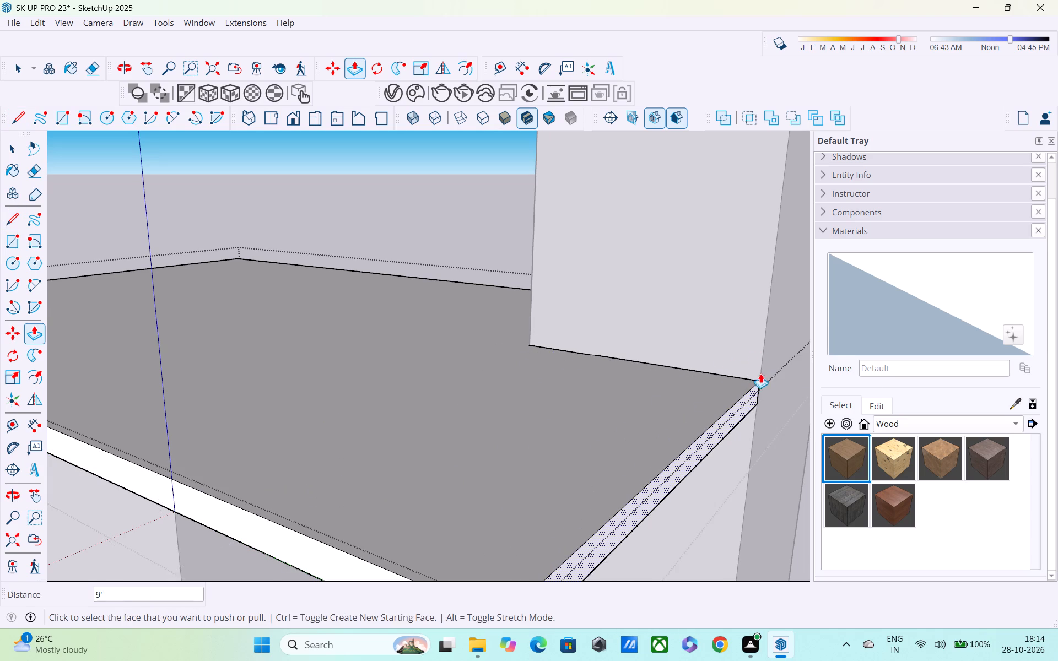
Examine the extended roof slab against the tower and the intermediate slab, and leave the roof slab's group.
scroll(756, 388, "down", 3)
middle_click_drag(749, 409, 613, 345)
scroll(611, 345, "up", 1)
scroll(601, 357, "down", 5)
middle_click_drag(523, 453, 400, 425)
scroll(396, 437, "down", 5)
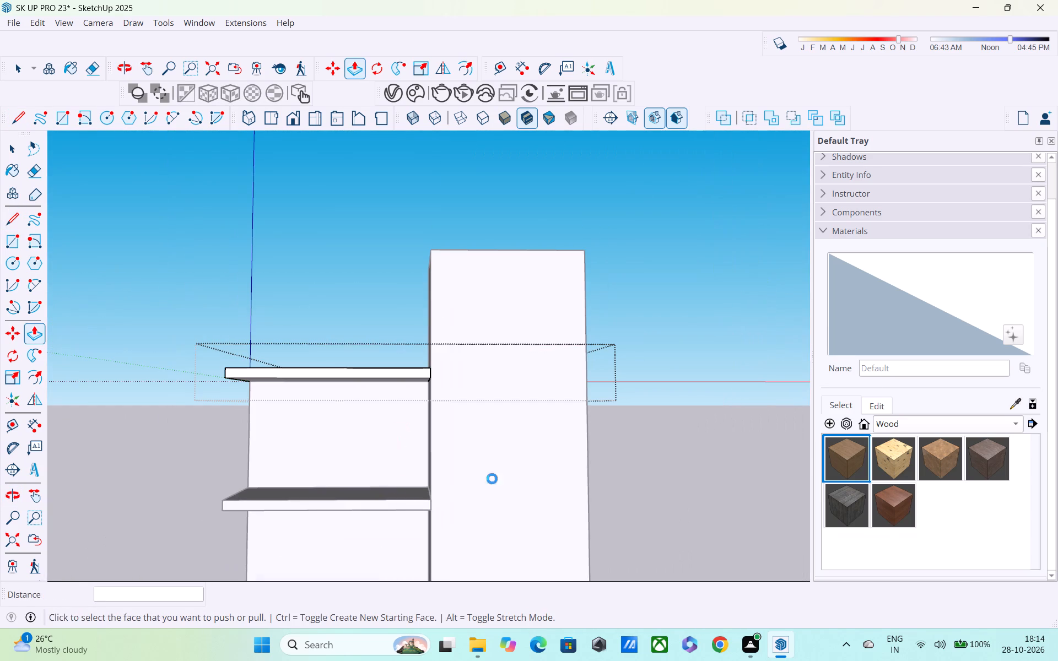
middle_click_drag(532, 469, 484, 549)
key("space")
left_click_drag(650, 418, 658, 425)
left_click_drag(570, 480, 700, 473)
middle_click_drag(604, 498, 700, 473)
scroll(700, 469, "up", 1)
scroll(642, 478, "down", 2)
left_click(678, 473)
Examine the whole building with its tower and projecting slabs, from close up, from a distance and from low angles.
middle_click_drag(661, 482, 791, 460)
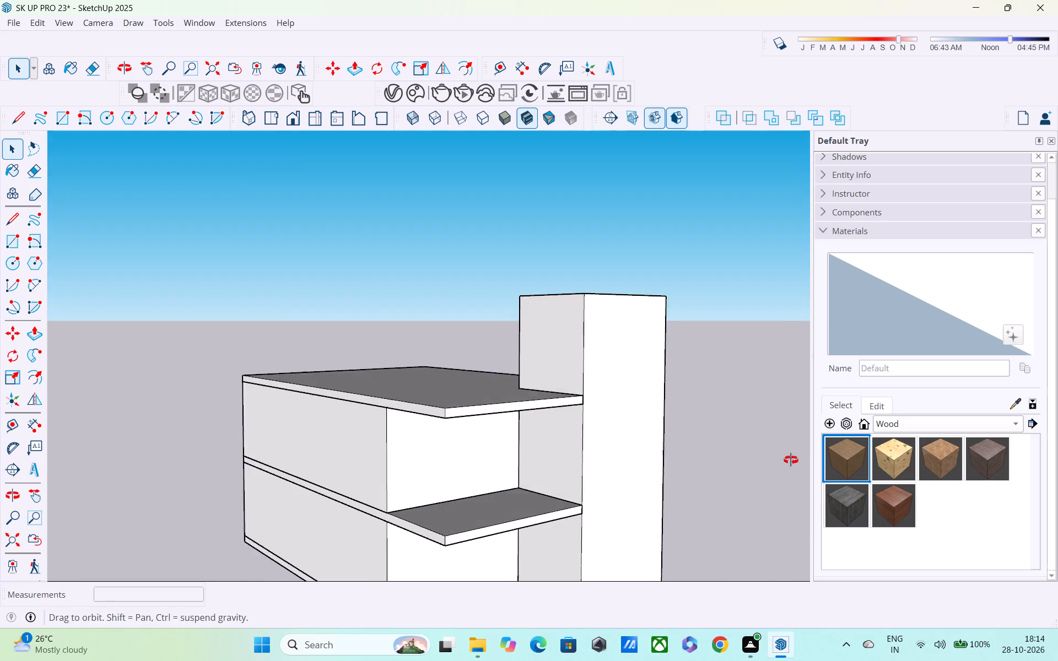
middle_click_drag(791, 460, 790, 454)
scroll(473, 507, "up", 3)
middle_click_drag(452, 512, 634, 481)
scroll(630, 476, "down", 4)
middle_click_drag(604, 515, 548, 523)
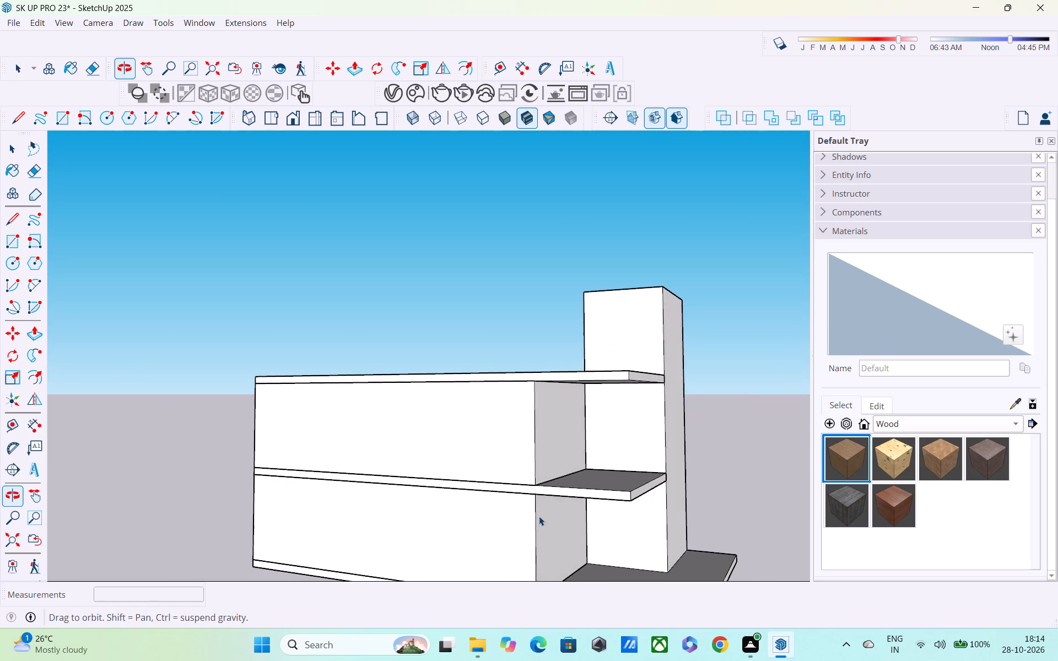
scroll(536, 511, "down", 11)
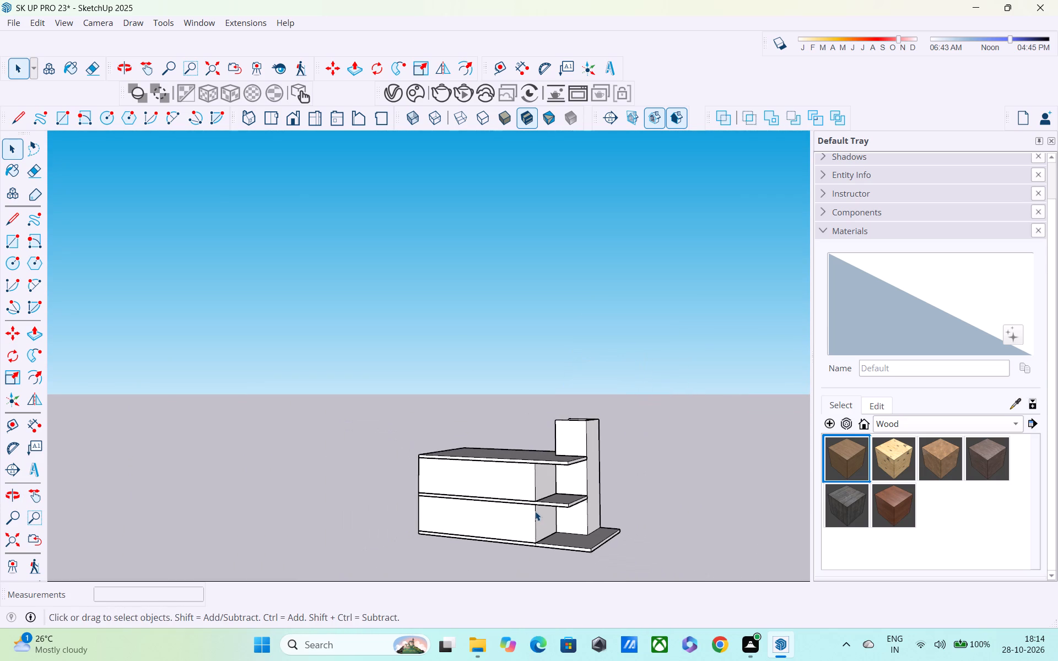
scroll(526, 514, "down", 7)
middle_click_drag(518, 522, 458, 530)
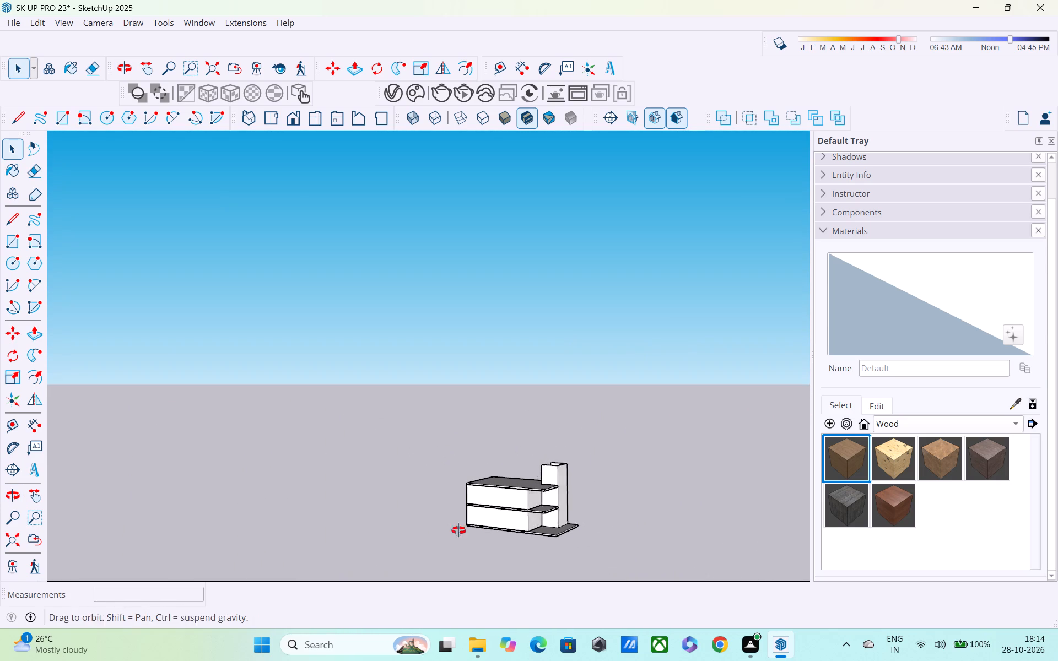
middle_click_drag(458, 530, 408, 530)
scroll(525, 507, "up", 8)
middle_click_drag(535, 535, 459, 454)
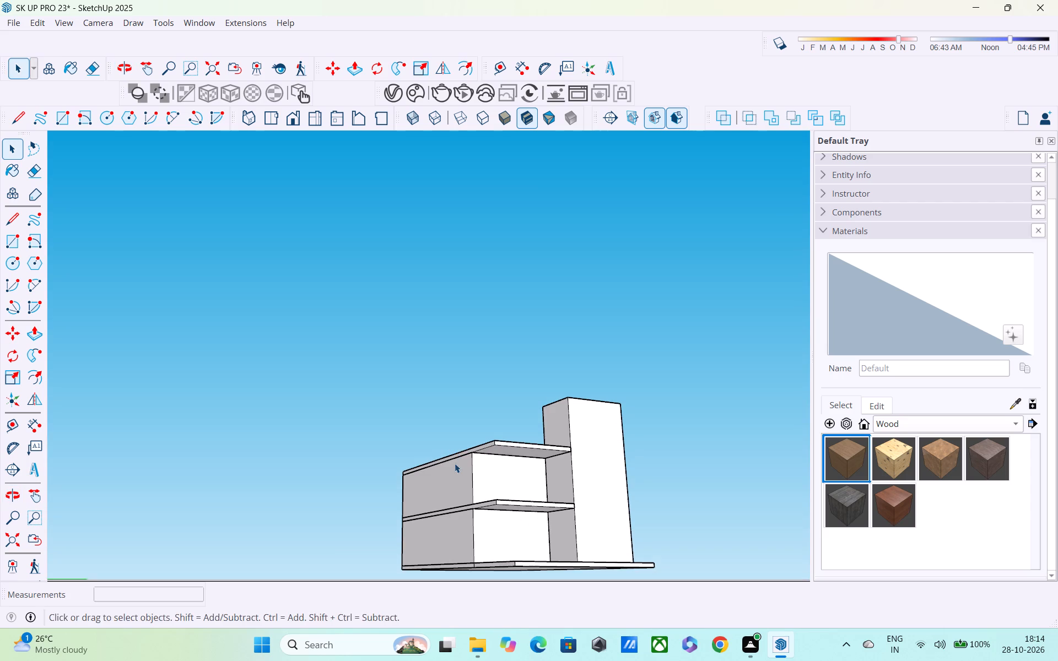
middle_click_drag(455, 463, 439, 365, "shift")
middle_click_drag(442, 375, 400, 474)
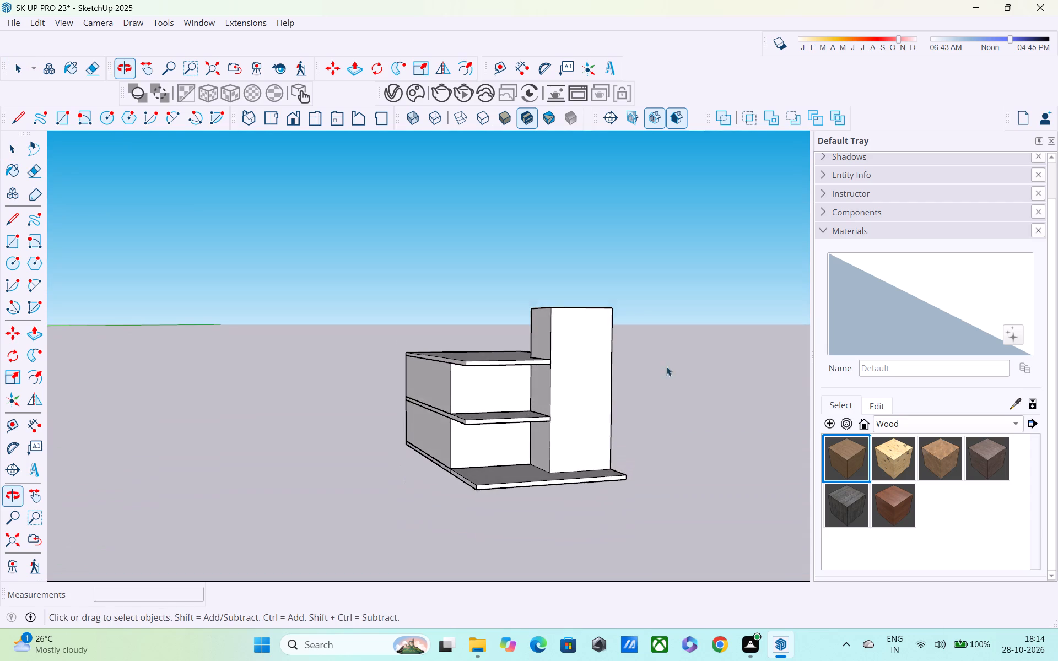
scroll(568, 402, "up", 3)
scroll(456, 425, "up", 3)
middle_click_drag(457, 430, 598, 486)
scroll(598, 480, "up", 1)
scroll(549, 425, "down", 1)
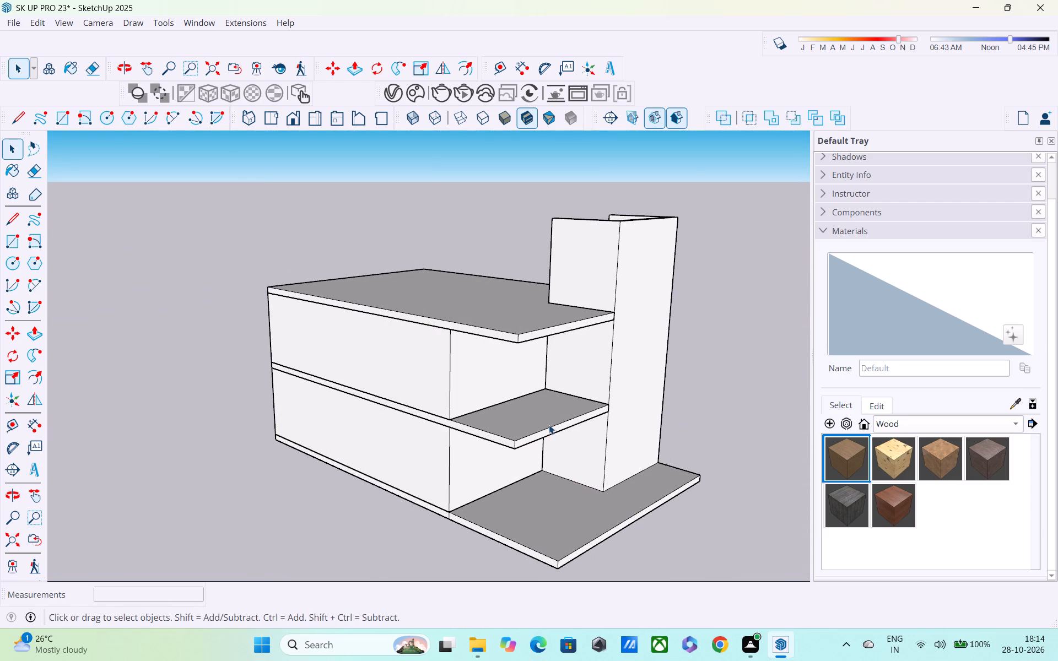
Examine the roof slab and the tower's open top from above, and the undersides of the projecting slabs.
middle_click_drag(548, 425, 609, 556, "shift")
middle_click_drag(560, 484, 515, 538)
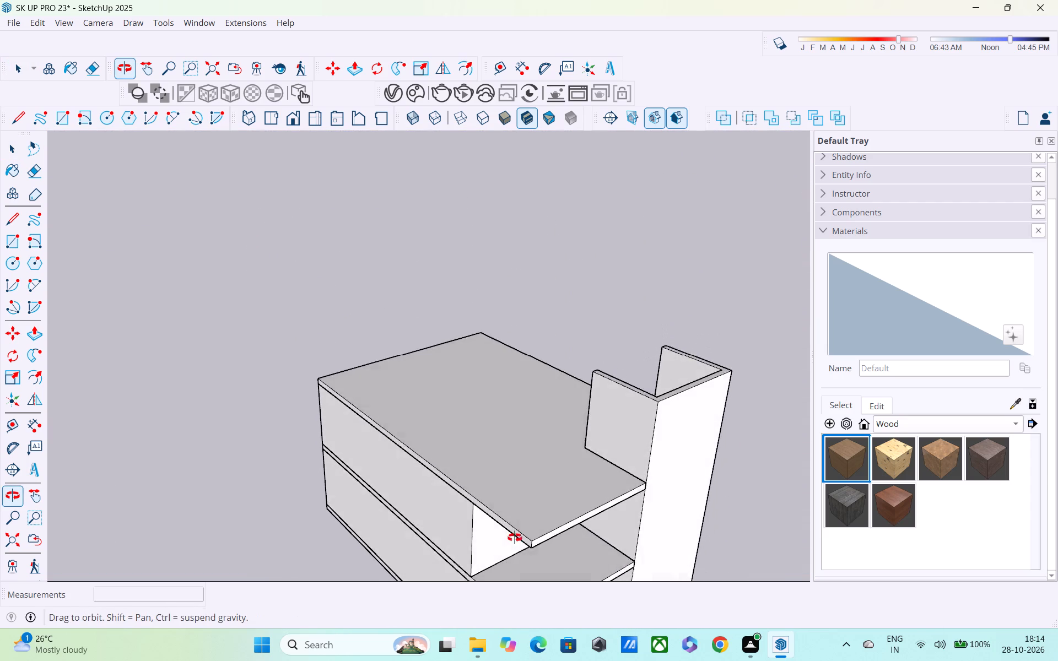
middle_click_drag(515, 538, 502, 541)
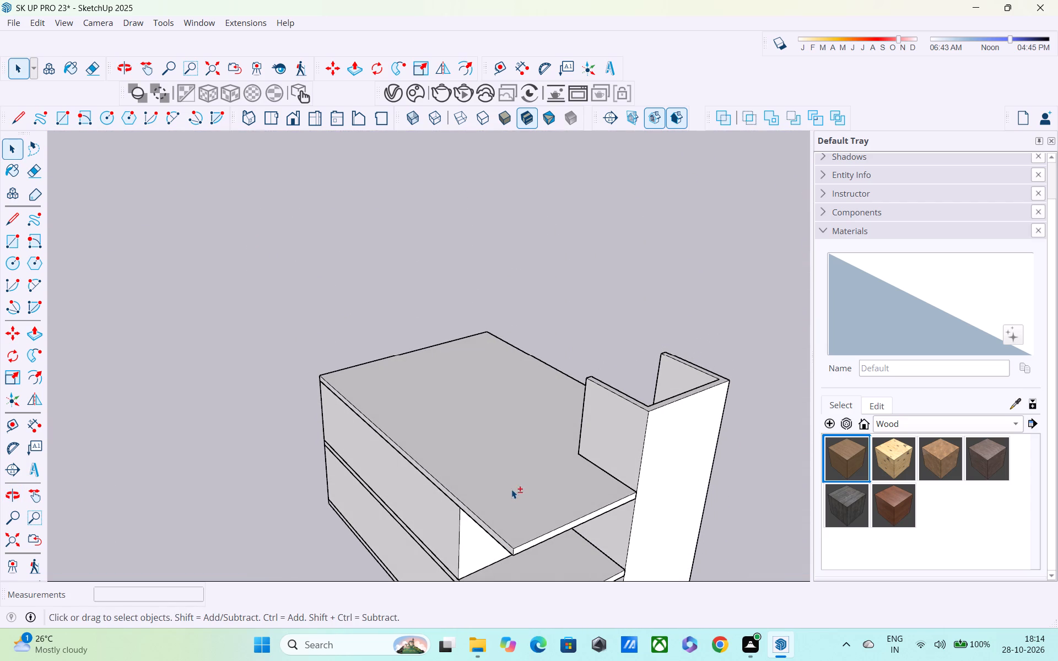
middle_click_drag(511, 489, 523, 557, "shift")
middle_click_drag(546, 517, 541, 438)
scroll(541, 440, "up", 1, "shift")
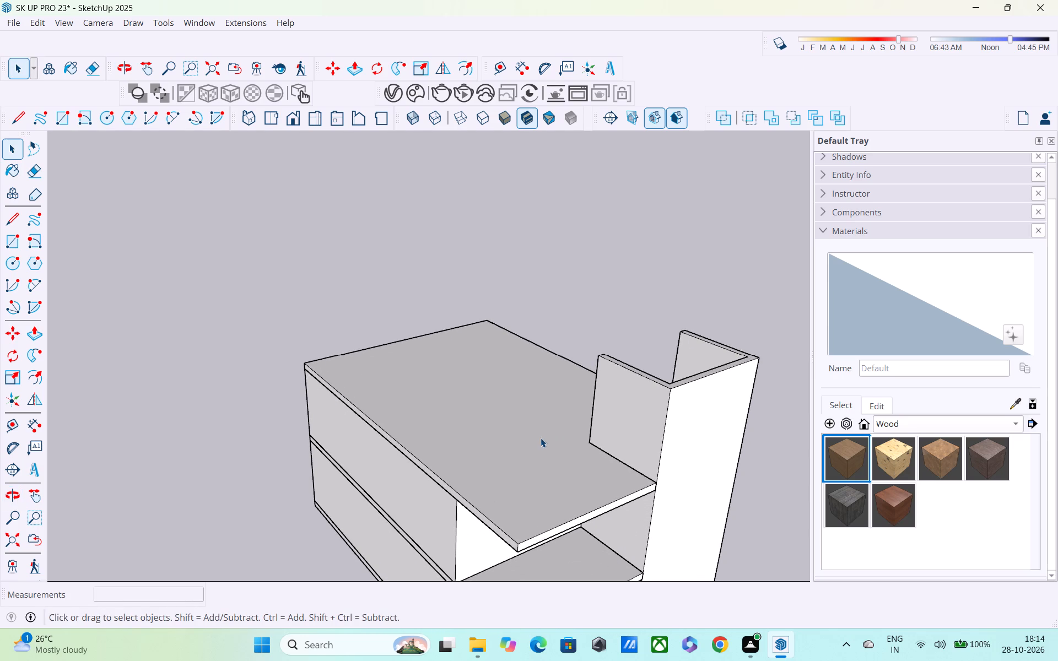
middle_click_drag(540, 446, 507, 494, "shift")
scroll(503, 453, "down", 1)
scroll(503, 453, "up", 1)
scroll(503, 453, "down", 2)
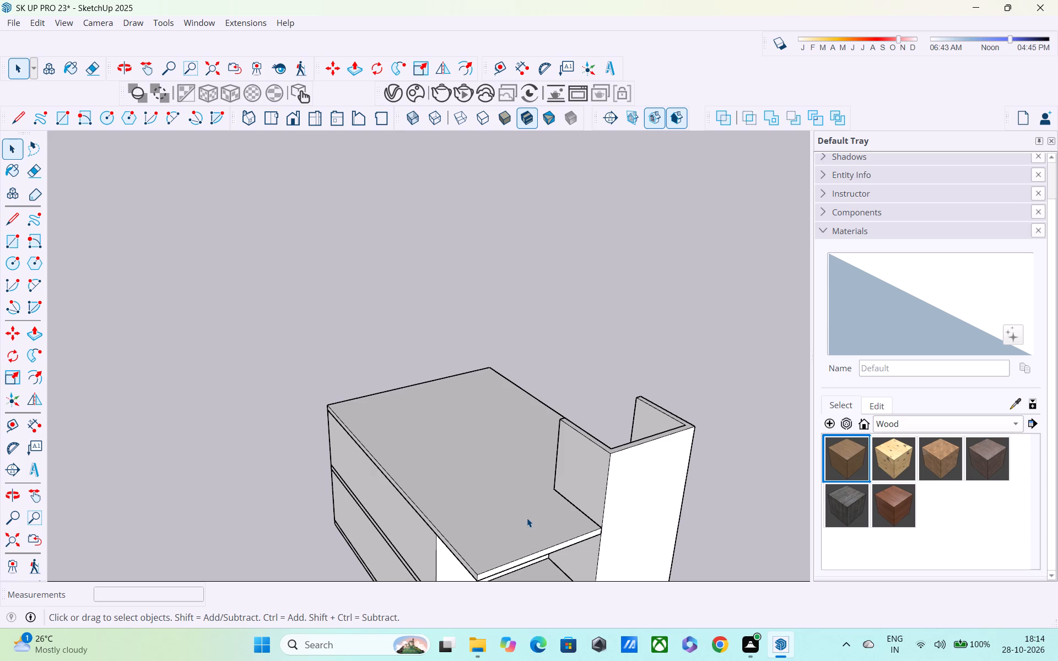
middle_click_drag(514, 556, 419, 510)
scroll(419, 508, "up", 4)
left_click(418, 508)
scroll(418, 508, "up", 1)
middle_click_drag(418, 507, 413, 452)
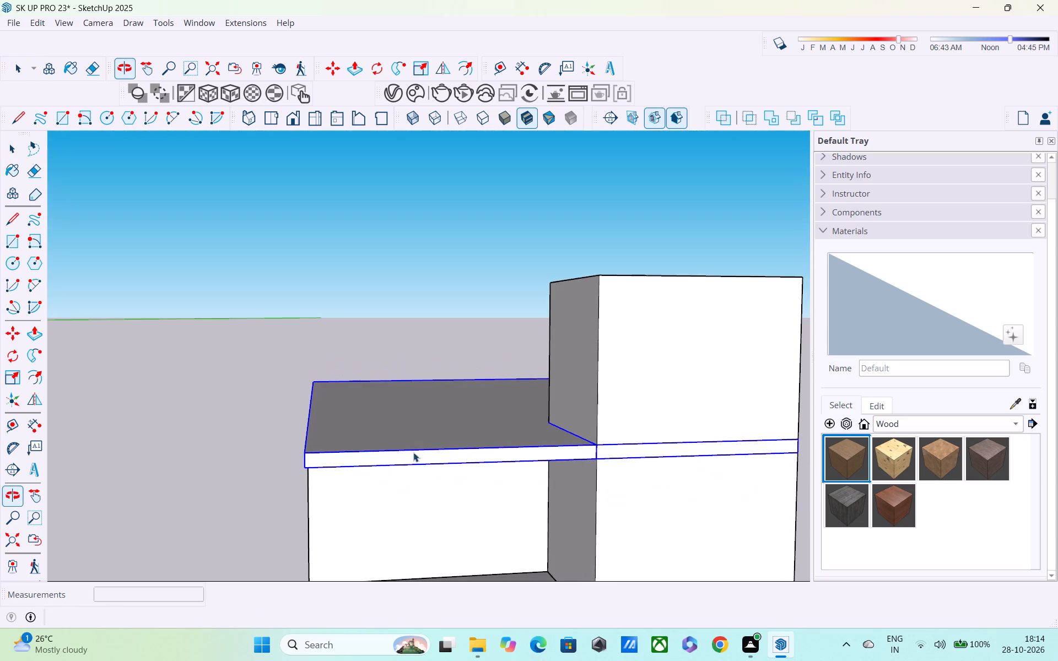
left_click(245, 418)
middle_click_drag(304, 474, 332, 414)
scroll(340, 410, "down", 4)
scroll(357, 455, "up", 1)
middle_click_drag(357, 455, 375, 468)
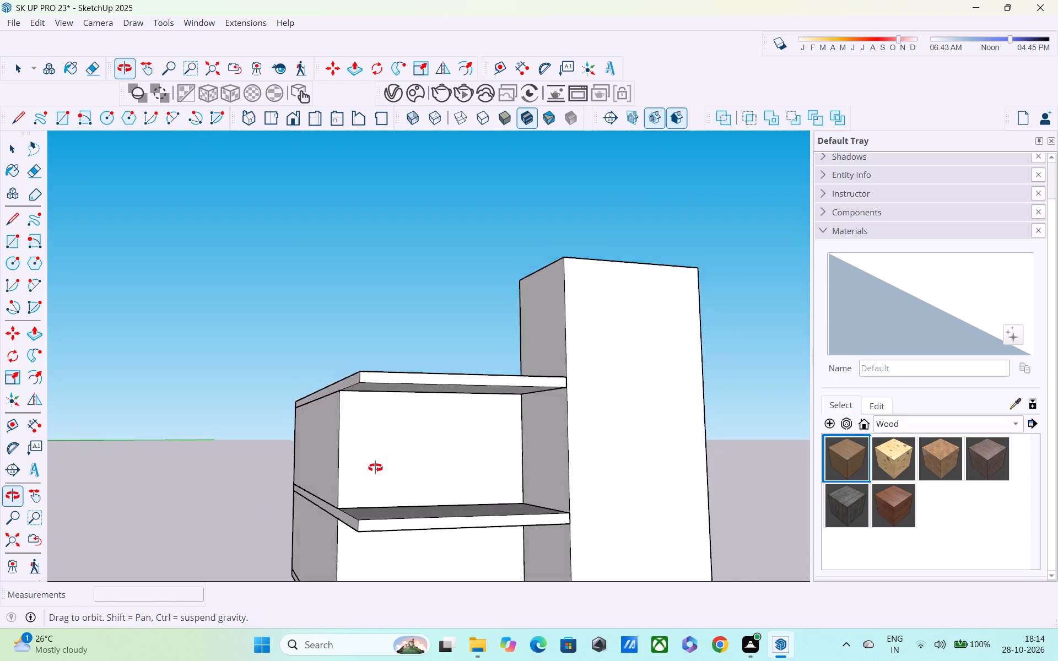
middle_click_drag(375, 468, 449, 473)
scroll(458, 474, "down", 4)
middle_click_drag(685, 464, 680, 410)
scroll(680, 410, "up", 1)
middle_click_drag(654, 410, 654, 394, "shift")
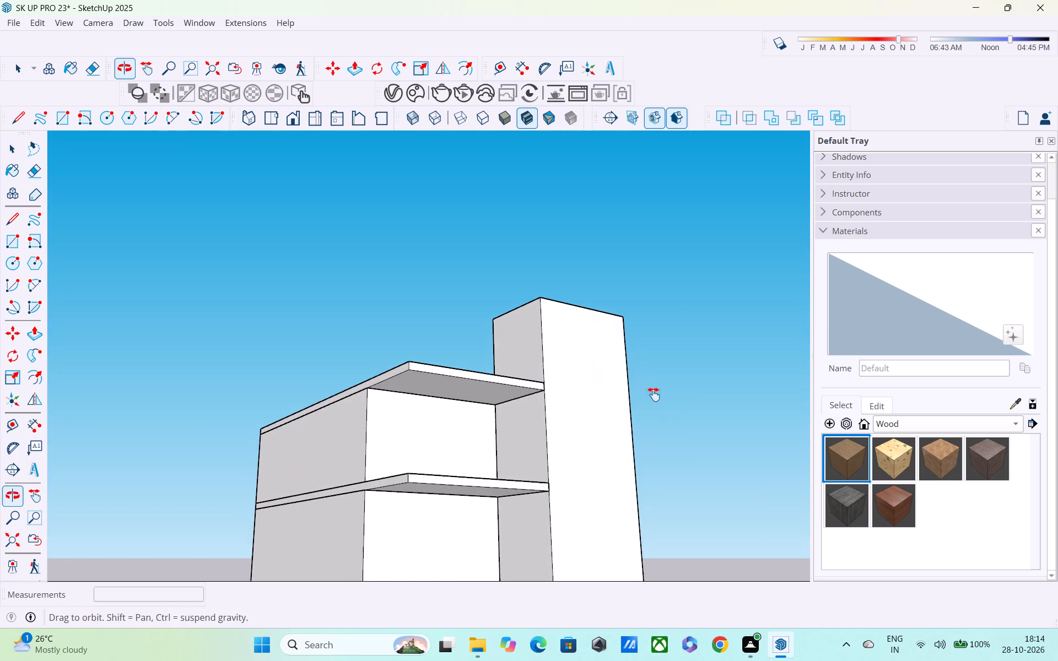
Examine the tower and the projecting floor and roof slabs from low, raised and close viewpoints.
middle_click_drag(654, 394, 648, 330, "shift")
middle_click_drag(646, 365, 582, 495)
scroll(236, 462, "up", 2)
middle_click_drag(360, 460, 481, 441)
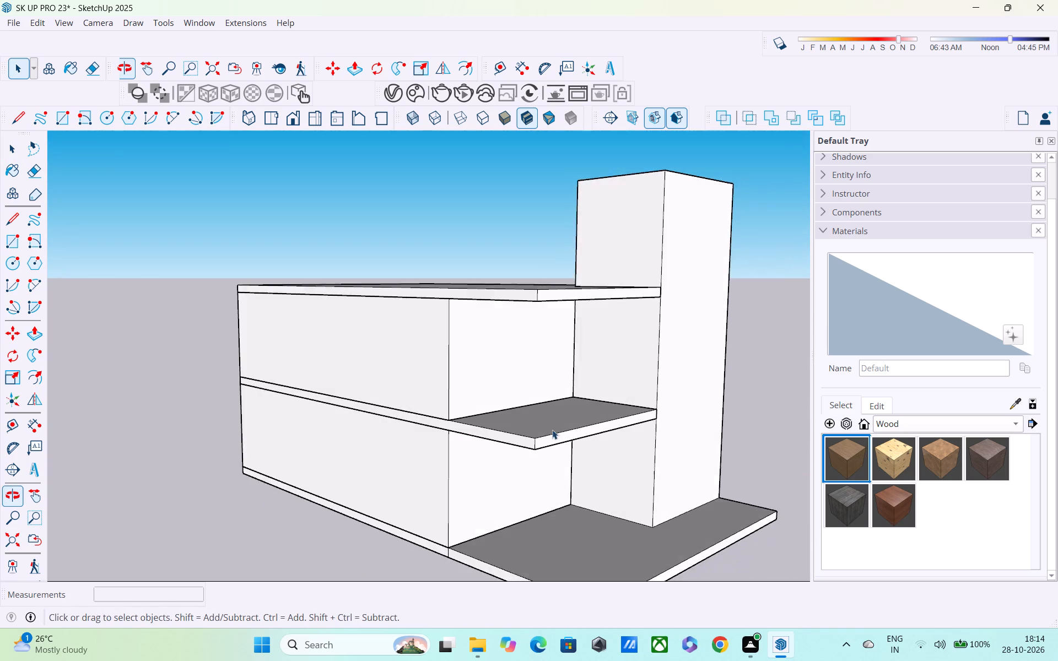
scroll(553, 429, "up", 5)
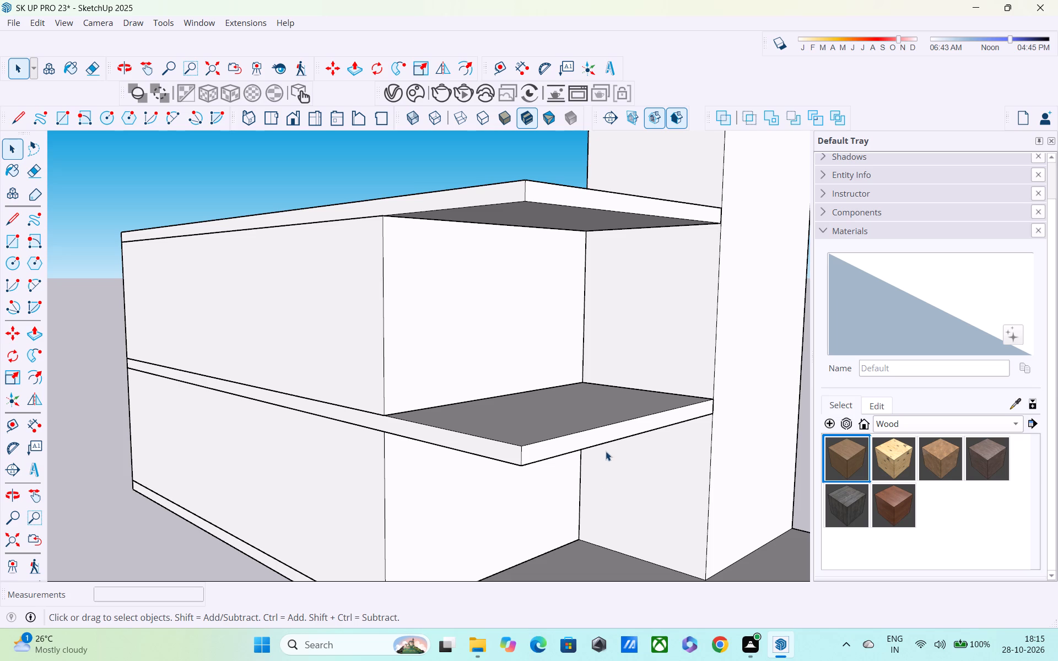
middle_click_drag(609, 439, 538, 437)
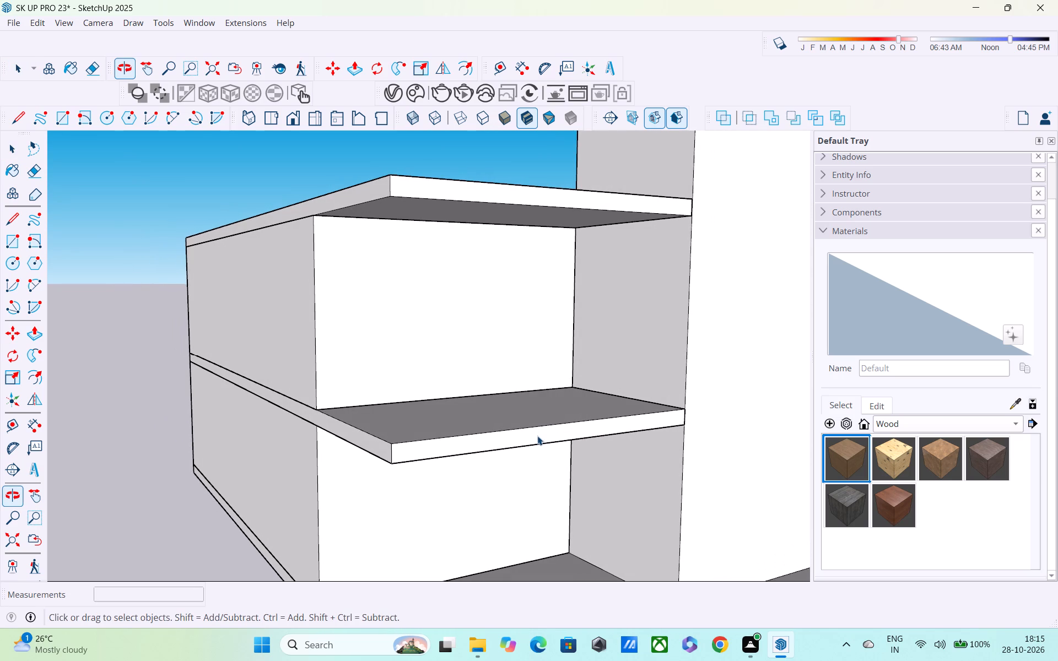
middle_click_drag(541, 435, 425, 451)
scroll(425, 451, "down", 3)
middle_click_drag(426, 492, 572, 434)
scroll(578, 427, "down", 4)
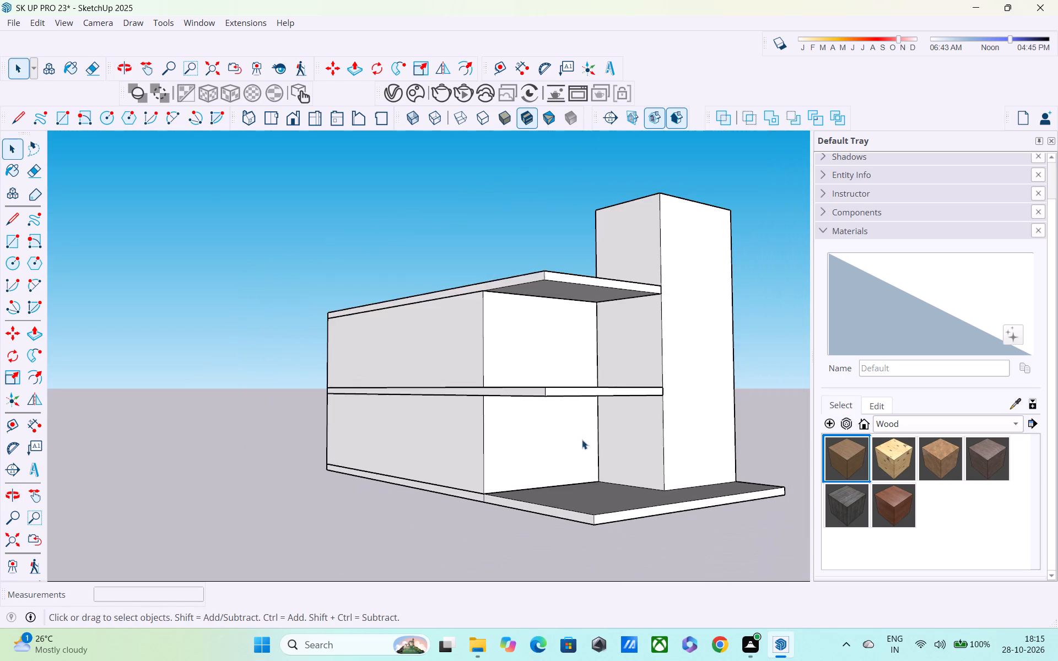
middle_click_drag(582, 440, 516, 505)
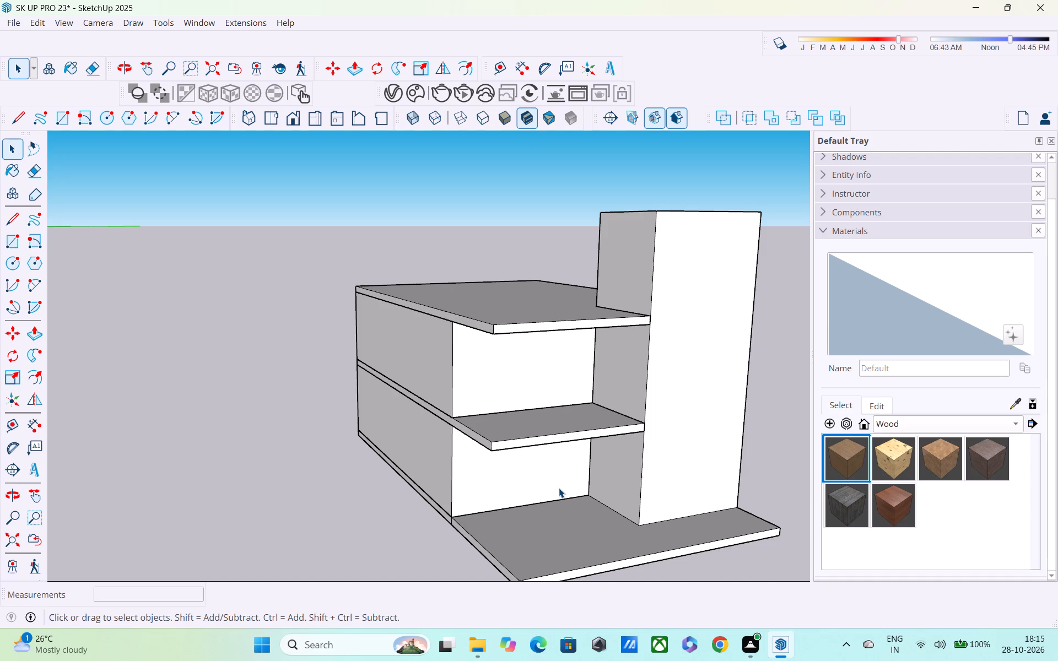
Examine the intermediate slab's projection beside the tower from the front and around its outer corner.
scroll(558, 489, "up", 4)
middle_click_drag(527, 463, 517, 426)
scroll(514, 370, "up", 3)
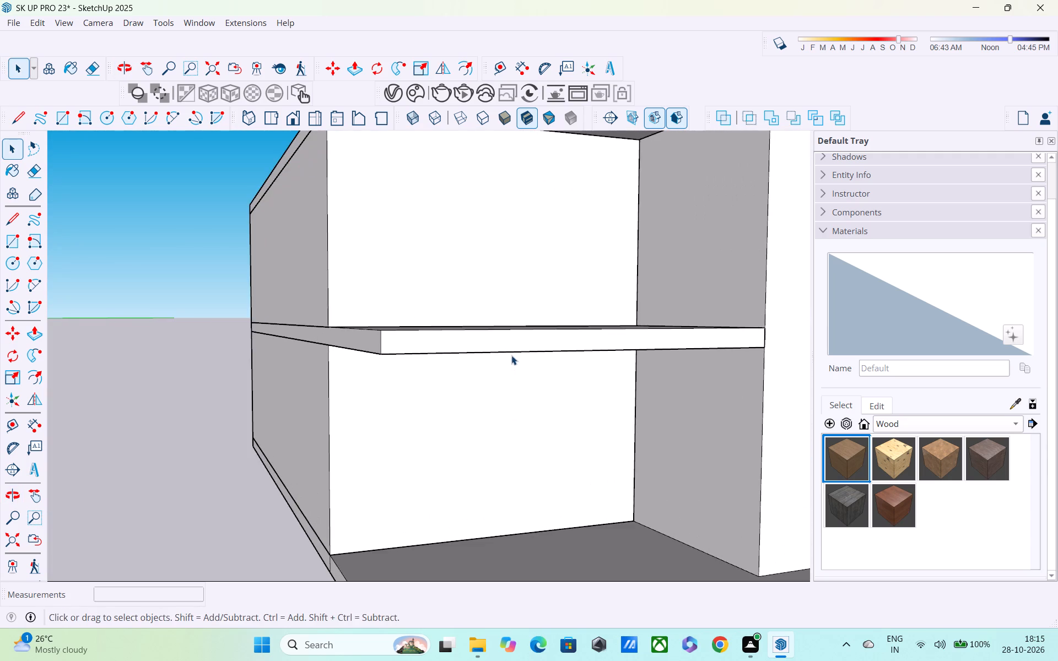
middle_click_drag(511, 353, 635, 375)
scroll(641, 344, "down", 4)
middle_click_drag(641, 348, 472, 353)
scroll(472, 353, "up", 1)
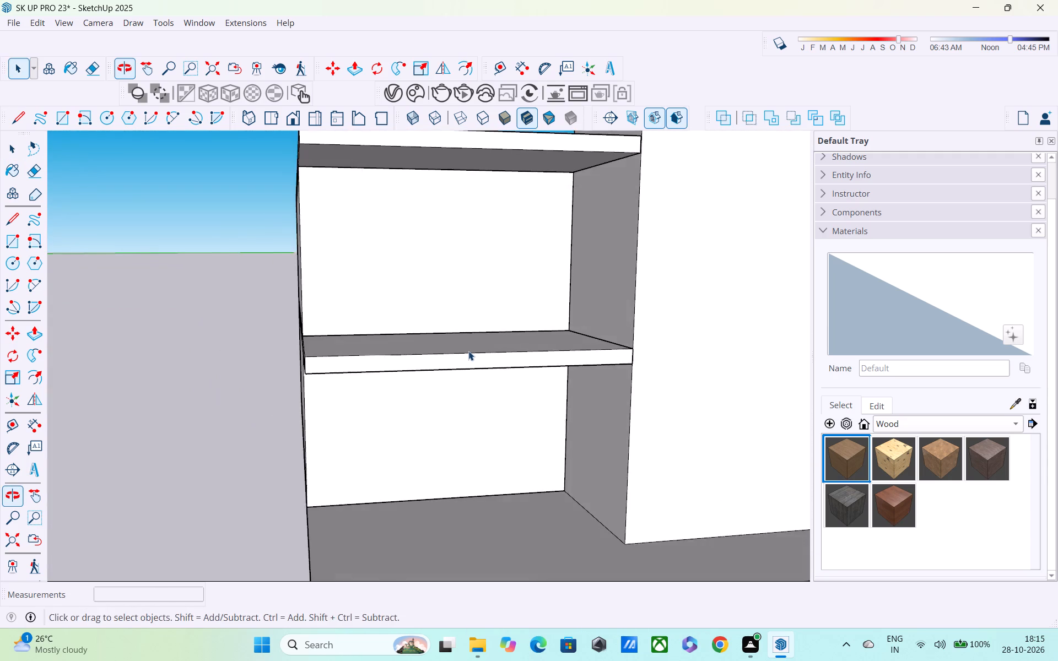
scroll(468, 351, "down", 3)
middle_click_drag(466, 359, 560, 356)
scroll(560, 356, "up", 1)
scroll(542, 354, "down", 2)
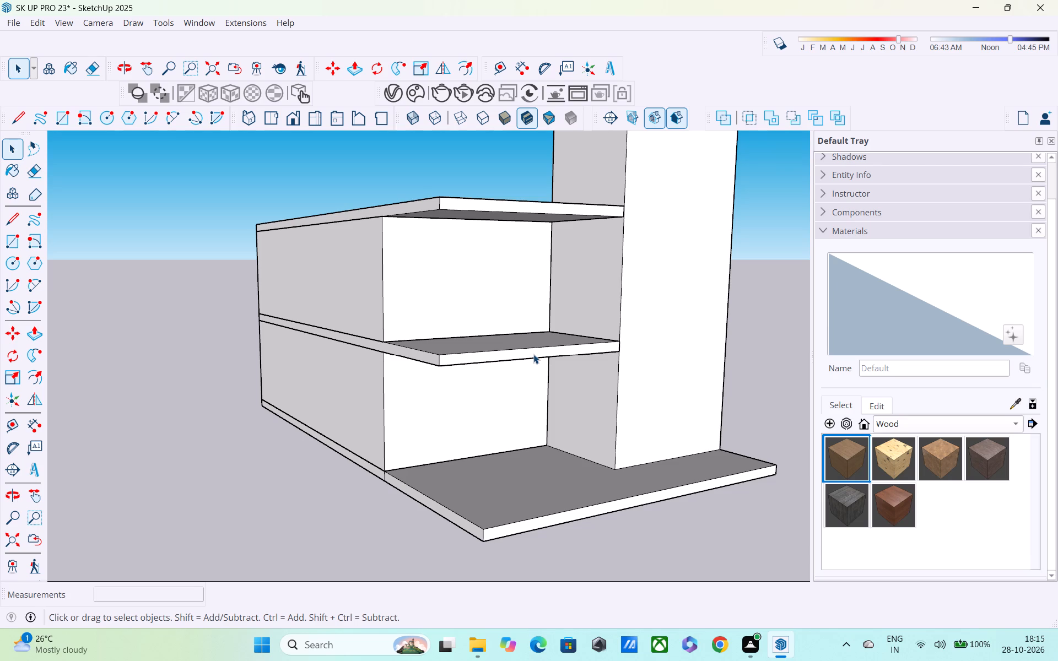
scroll(533, 354, "up", 3)
middle_click_drag(533, 354, 582, 335)
scroll(582, 334, "up", 4)
middle_click_drag(582, 333, 684, 359)
scroll(675, 354, "up", 4)
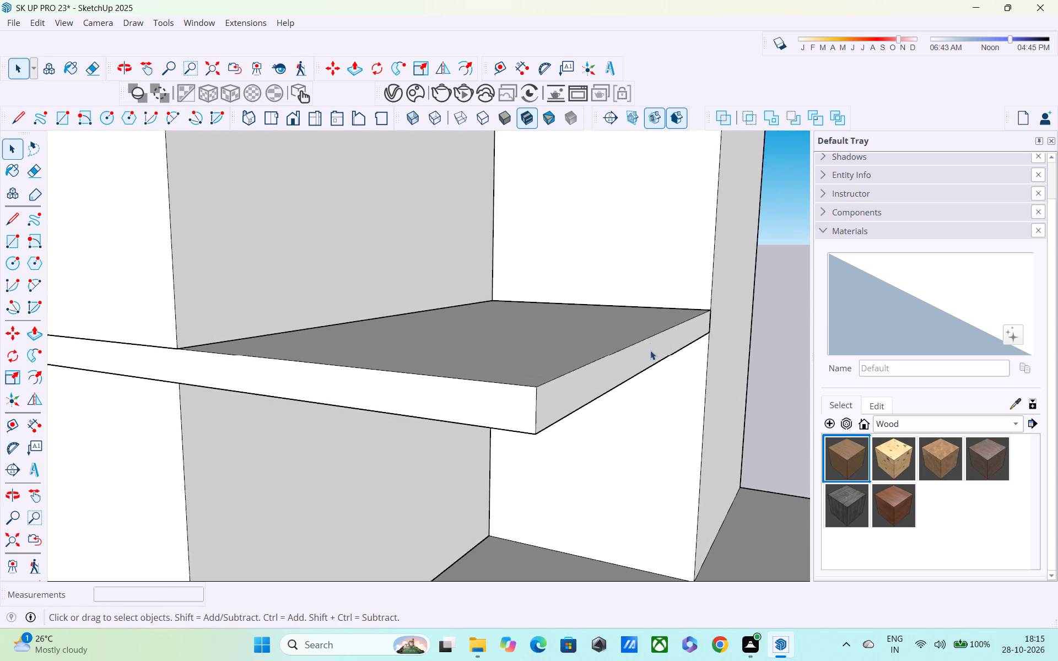
Inspect the intermediate slab inside its group, leave the group, and view the building from above and from below the slab.
middle_click_drag(650, 350, 554, 323)
double_click(553, 323)
scroll(553, 323, "down", 8)
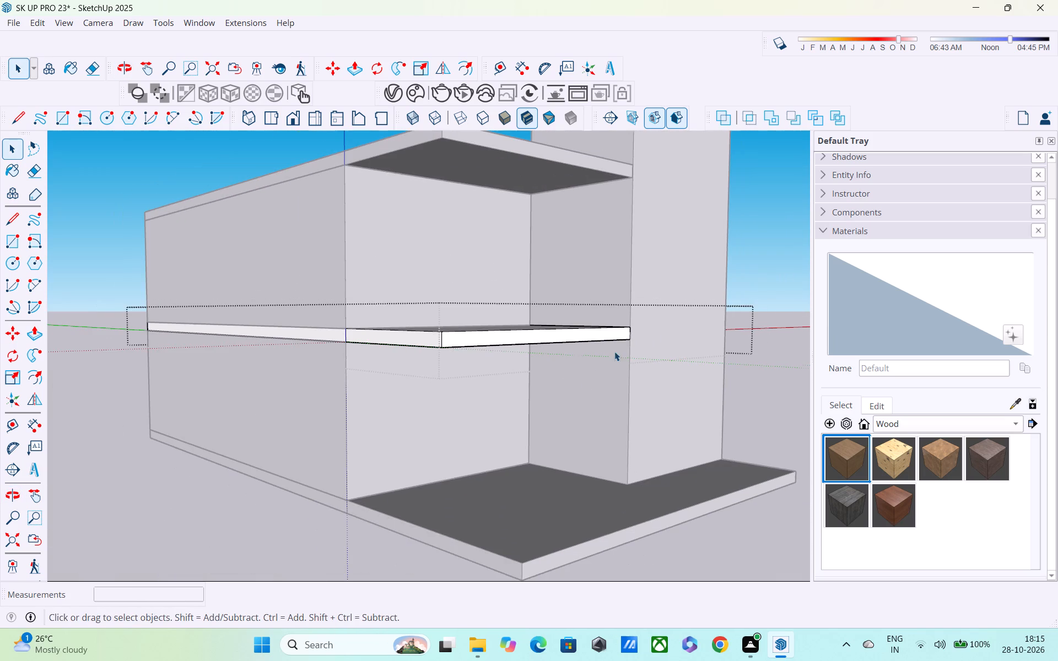
left_click(747, 210)
middle_click_drag(708, 294, 583, 406)
scroll(567, 401, "down", 4)
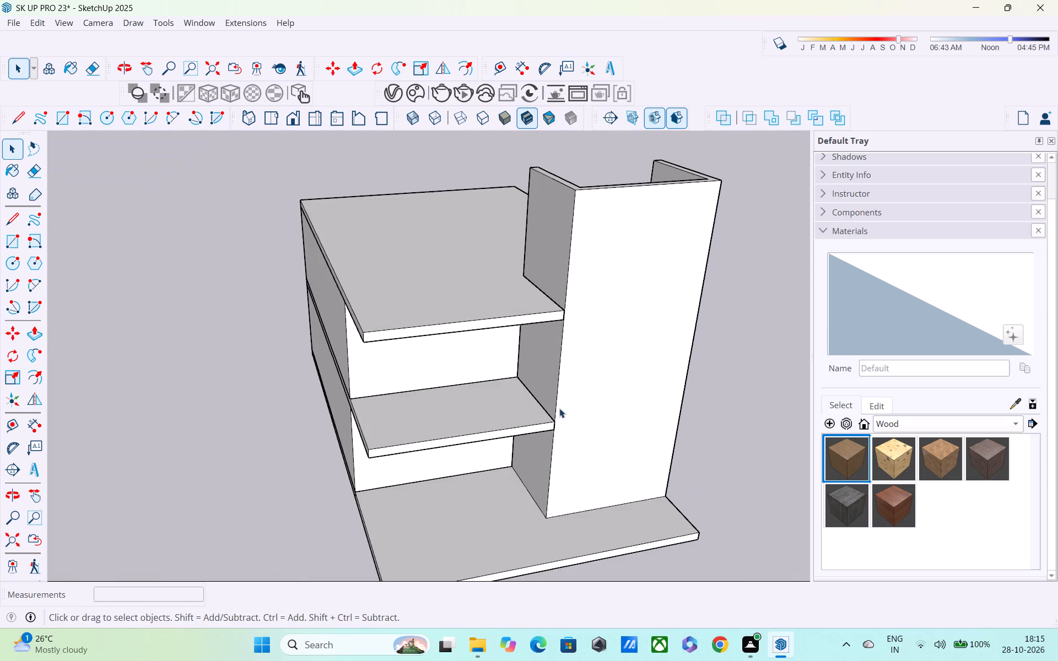
middle_click_drag(553, 411, 656, 340)
scroll(581, 380, "up", 2)
middle_click_drag(581, 380, 618, 304)
scroll(528, 343, "up", 3)
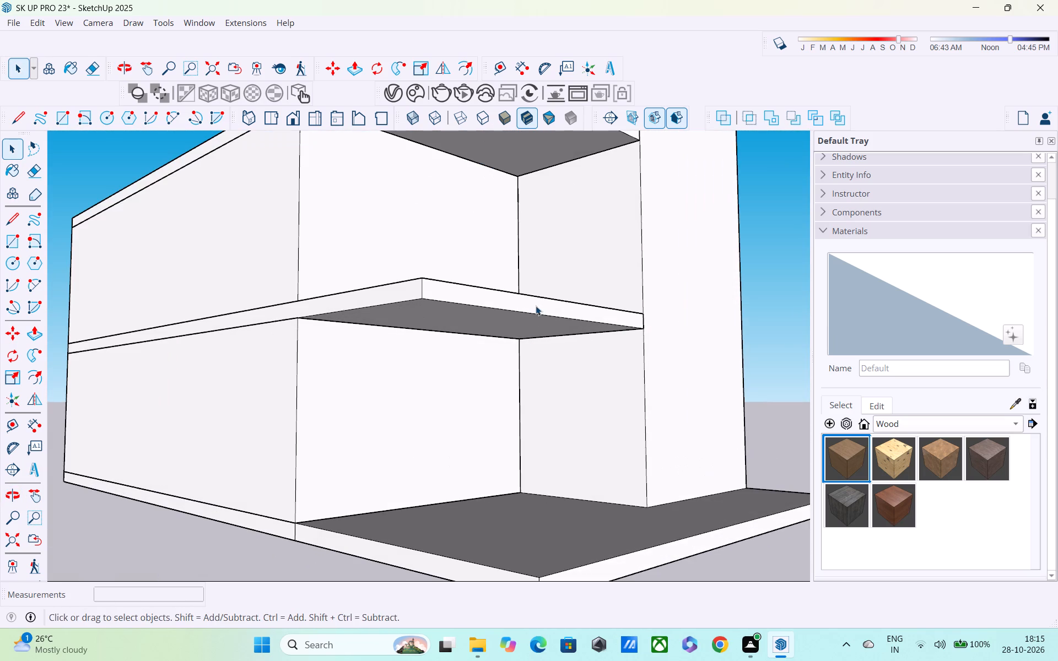
Inspect the intermediate slab's group again, leave it, and compare its projection with the roof and ground slabs.
double_click(537, 301)
middle_click_drag(545, 323, 576, 421)
left_click(778, 176)
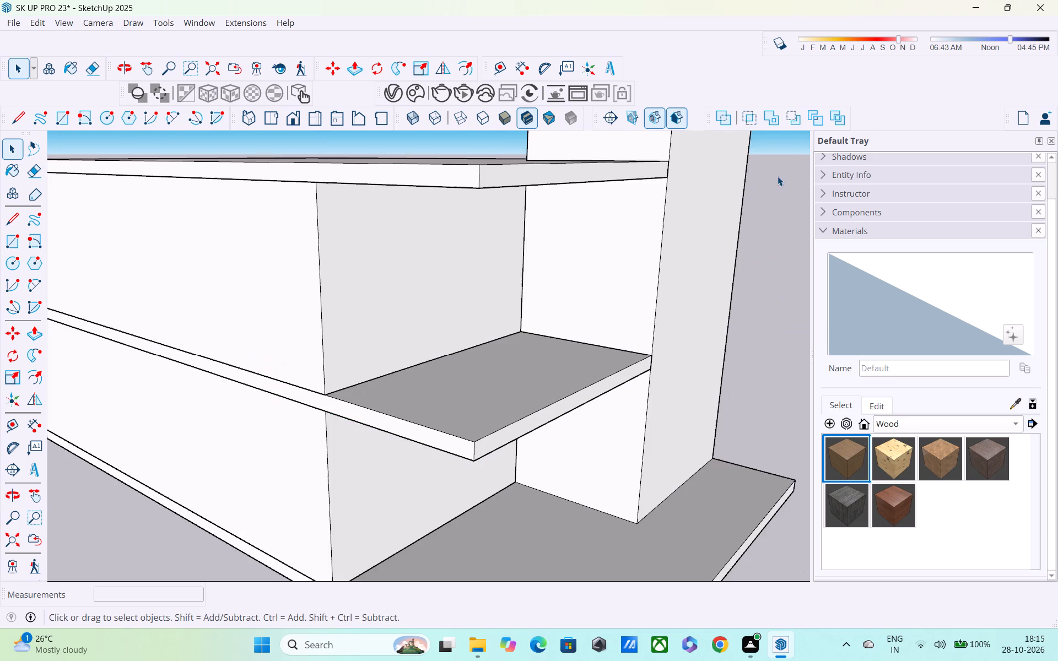
middle_click_drag(728, 252, 707, 220)
scroll(665, 243, "down", 4)
middle_click_drag(579, 319, 438, 352)
scroll(438, 352, "up", 1)
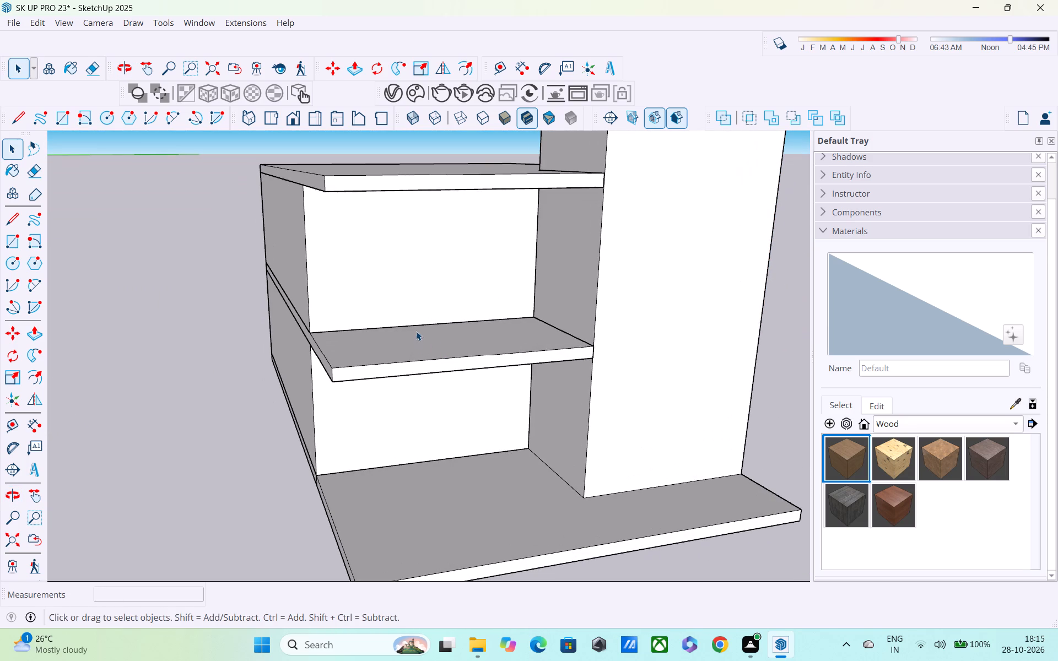
scroll(419, 335, "down", 2)
middle_click_drag(425, 361, 504, 311)
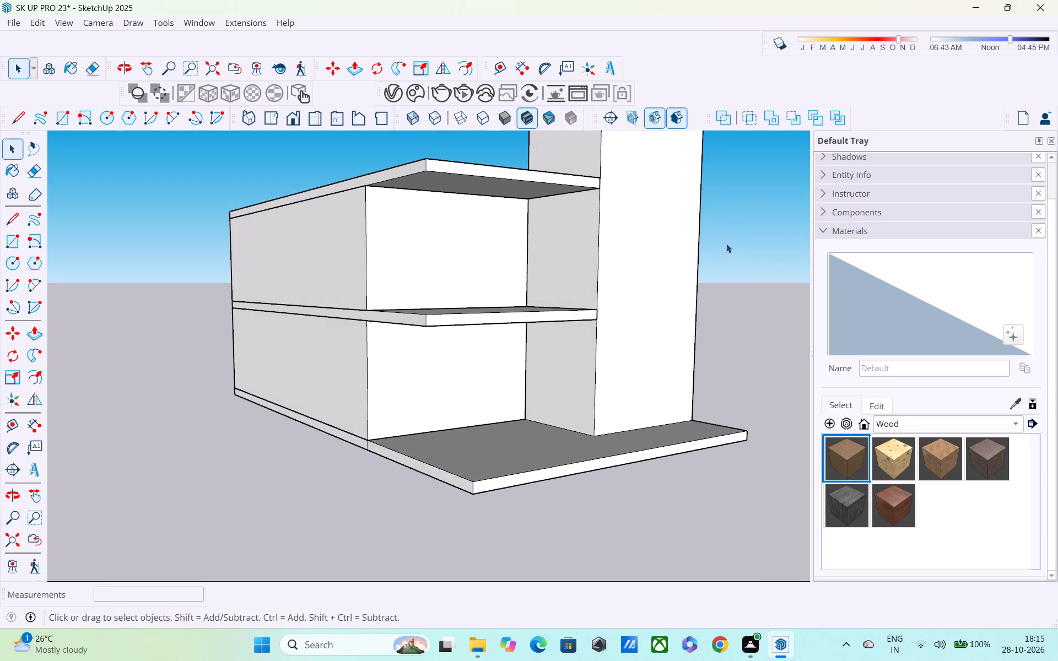
Open the intermediate slab's group to examine its front edge against the tower, and leave the group.
left_click(726, 243)
scroll(530, 330, "up", 4)
double_click(511, 306)
middle_click_drag(516, 315, 436, 377)
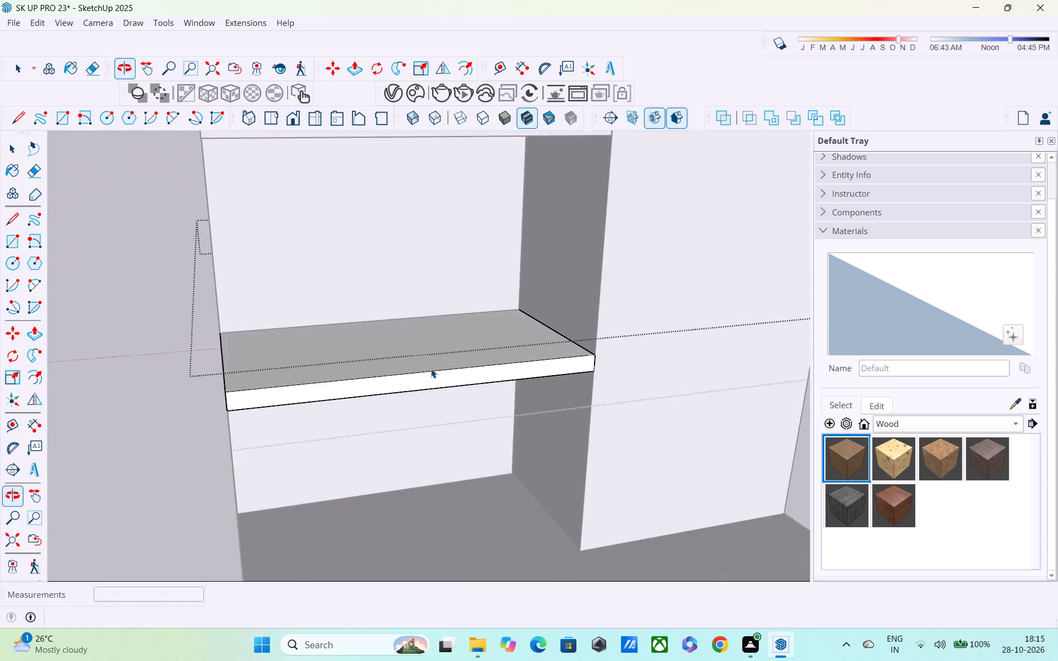
scroll(432, 345, "down", 4)
left_click(241, 327)
middle_click_drag(257, 358, 386, 300)
scroll(475, 310, "down", 2)
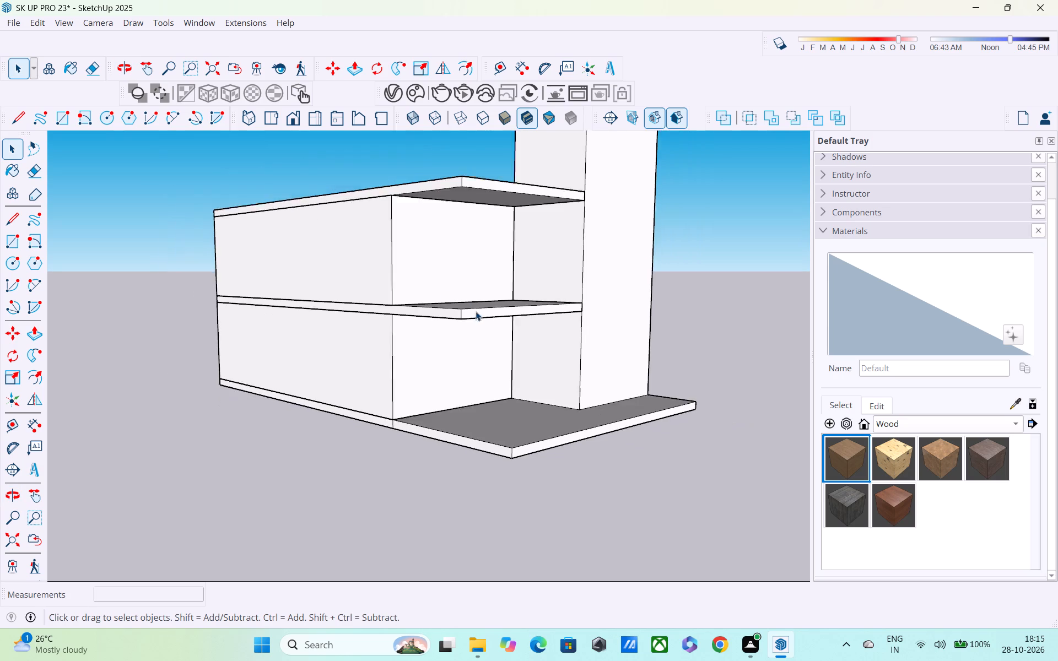
scroll(476, 311, "down", 2)
scroll(515, 315, "up", 1)
middle_click_drag(515, 315, 550, 291)
left_click(727, 250)
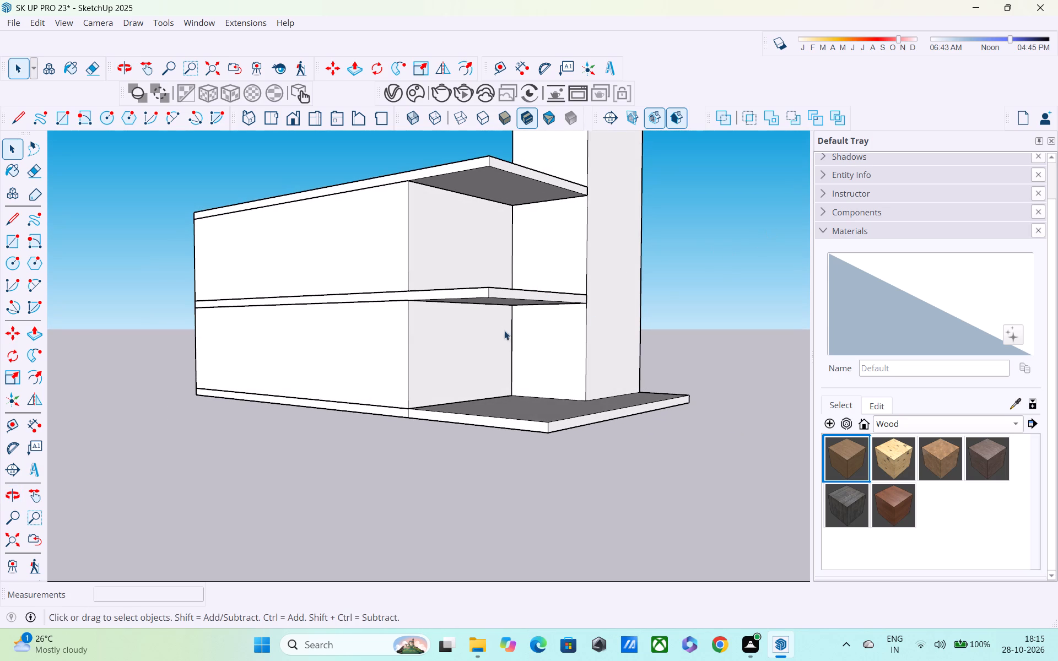
Recheck the intermediate slab's extent within its group from low and raised viewpoints, and leave the group.
double_click(506, 291)
left_click(694, 220)
middle_click_drag(652, 257, 573, 364)
scroll(499, 369, "up", 3)
double_click(494, 370)
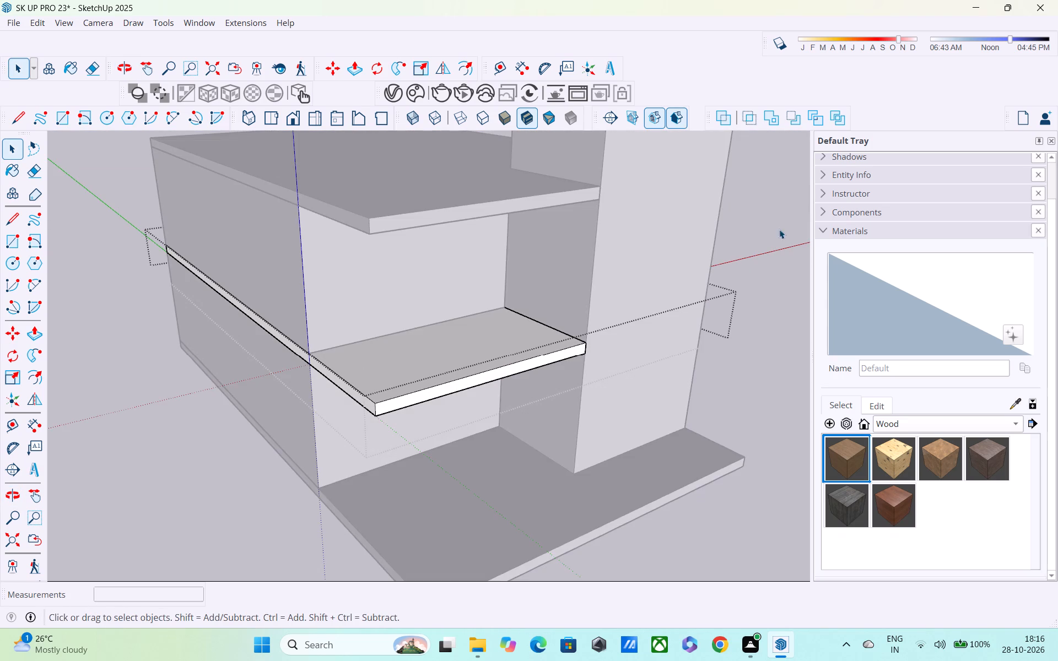
left_click(781, 219)
middle_click_drag(707, 269, 725, 214)
scroll(727, 219, "down", 3)
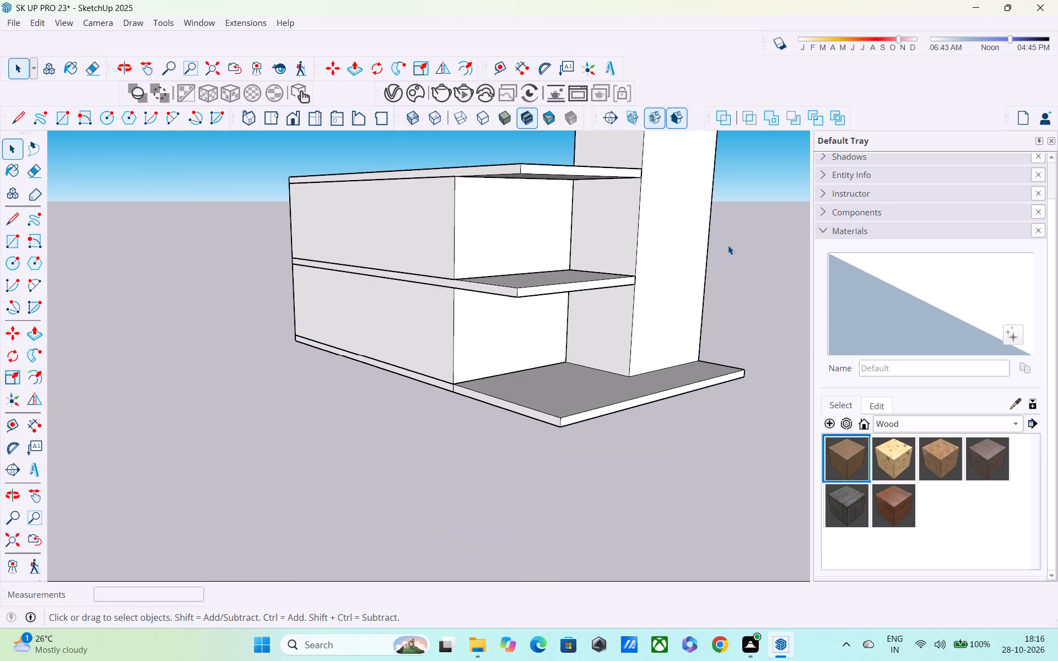
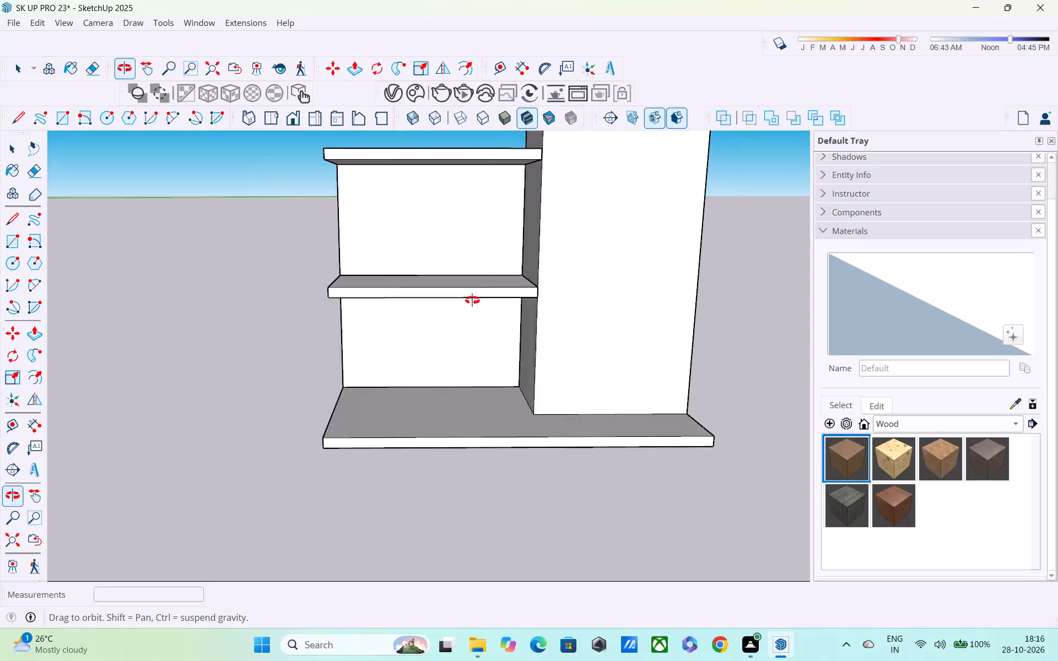
Examine the intermediate slab's projection and its junction with the tower from both front corners.
scroll(423, 281, "up", 5)
middle_click_drag(415, 273, 418, 277)
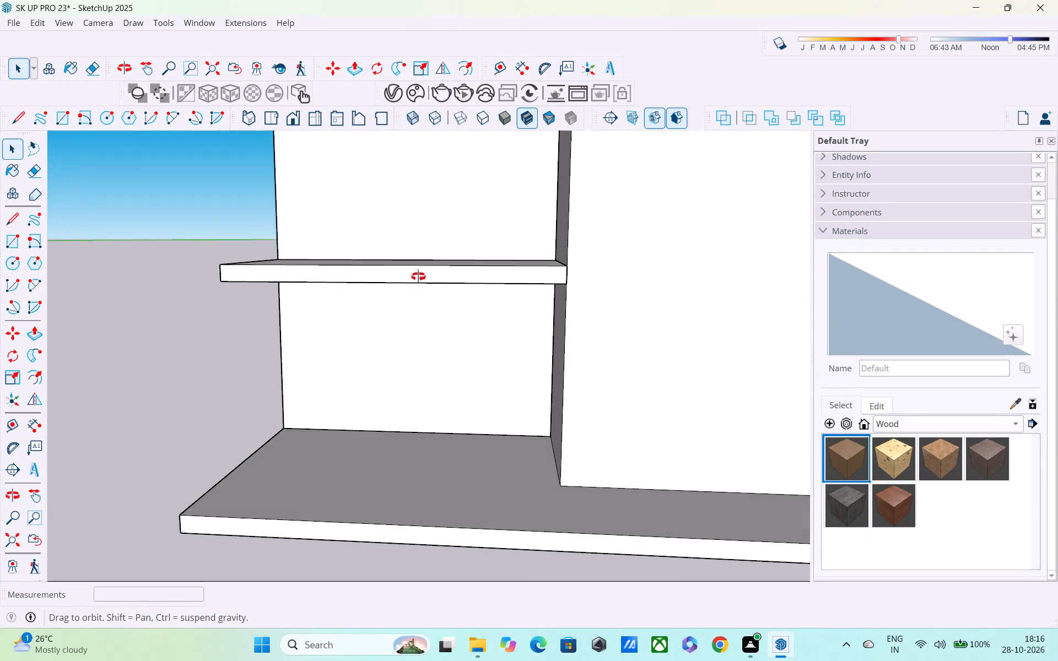
middle_click_drag(418, 277, 711, 234)
scroll(602, 275, "down", 1)
middle_click_drag(602, 281, 704, 401)
scroll(644, 374, "up", 2)
middle_click_drag(611, 372, 536, 315)
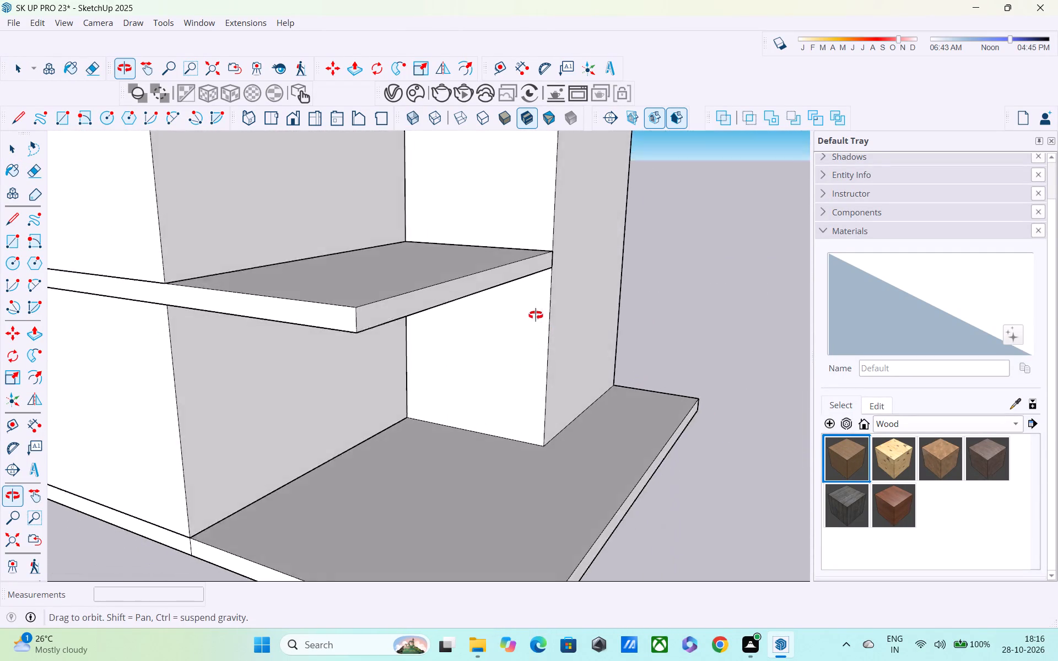
middle_click_drag(536, 315, 535, 314)
scroll(451, 260, "up", 1)
middle_click_drag(451, 272, 652, 310, "shift")
middle_click_drag(655, 308, 541, 318)
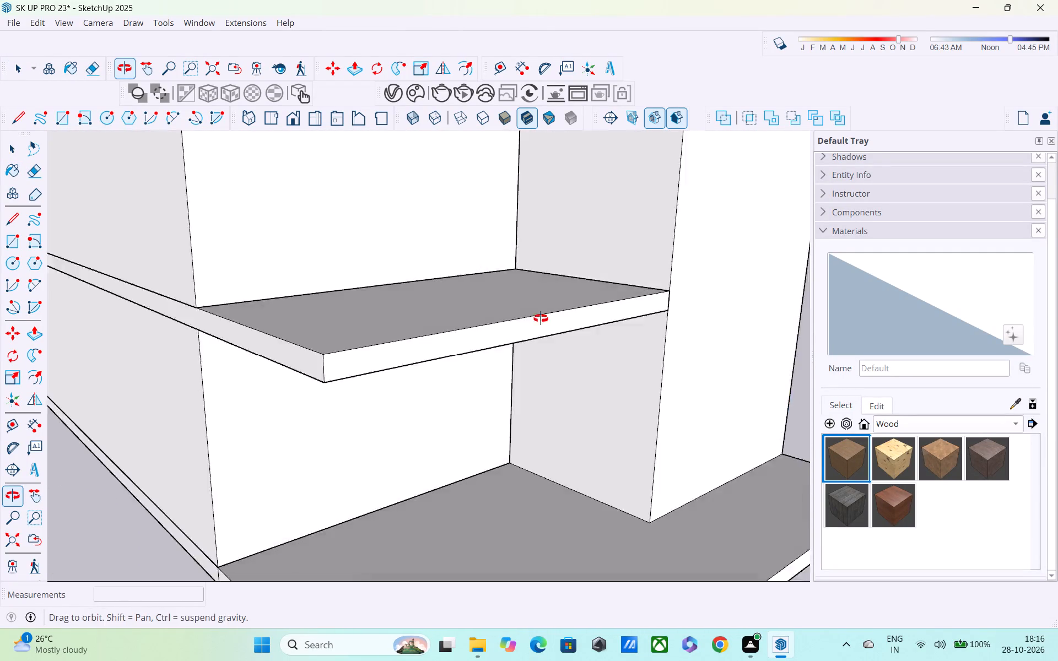
middle_click_drag(541, 318, 505, 321)
scroll(504, 321, "up", 1)
scroll(503, 325, "down", 1, "shift")
middle_click_drag(508, 342, 536, 321, "shift")
scroll(536, 318, "down", 4)
middle_click_drag(541, 337, 637, 424)
scroll(631, 393, "down", 4)
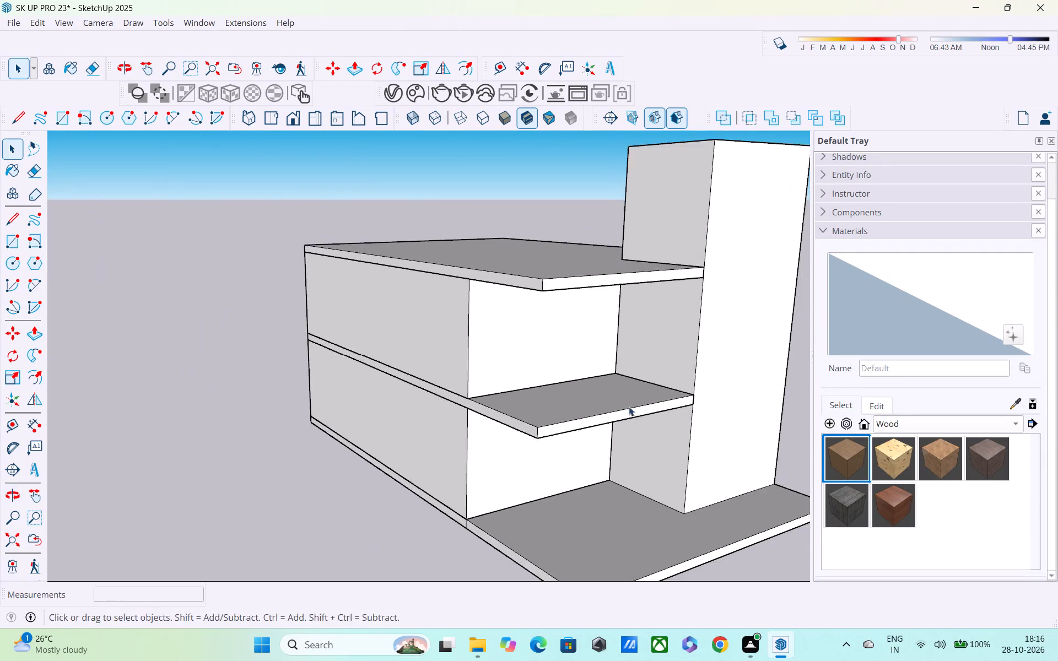
Compare the intermediate slab with the whole building, and inspect its front edge at close range.
middle_click_drag(629, 407, 573, 362)
scroll(574, 363, "up", 1)
scroll(568, 366, "down", 4)
middle_click_drag(564, 404, 528, 357)
scroll(530, 359, "up", 4, "shift")
middle_click_drag(525, 357, 612, 487)
scroll(609, 461, "up", 4)
middle_click_drag(609, 468, 529, 348, "shift")
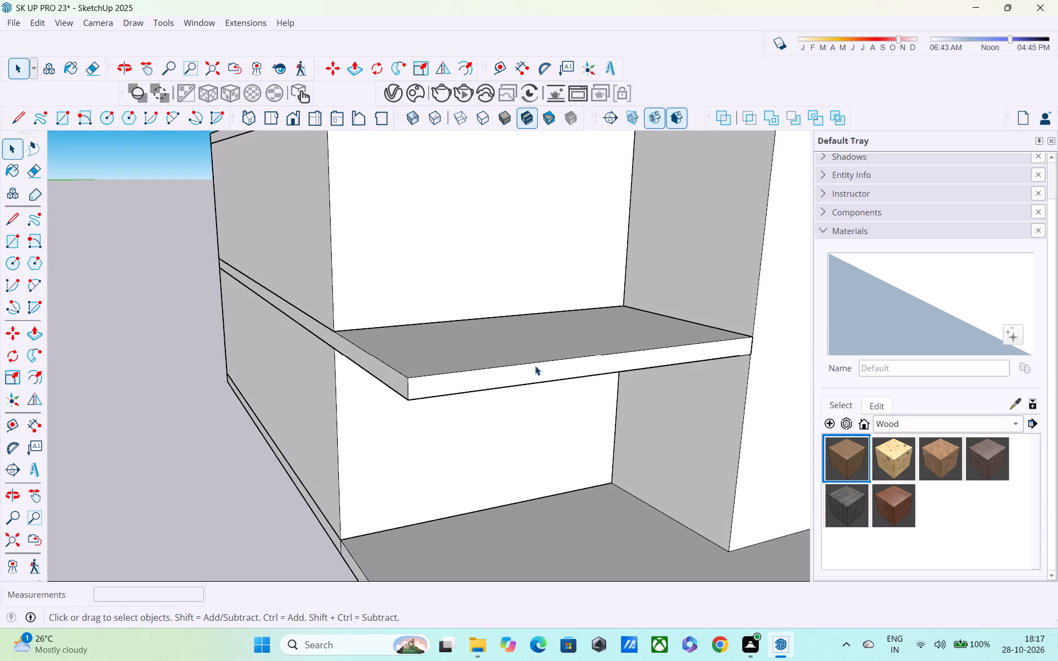
scroll(537, 369, "down", 5)
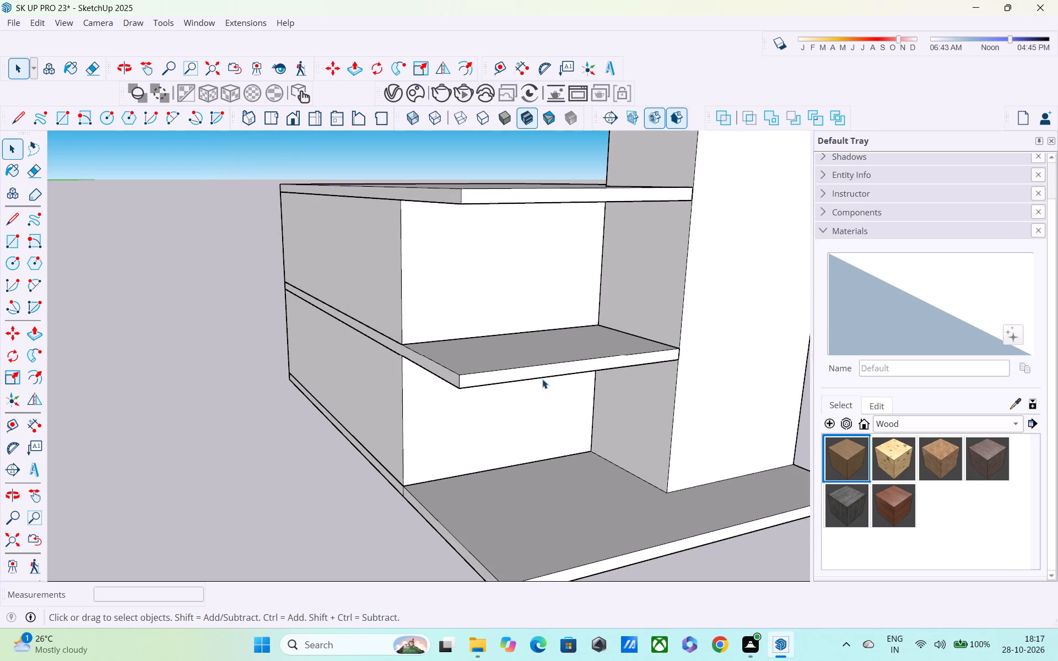
scroll(542, 379, "down", 12)
middle_click_drag(547, 387, 554, 371)
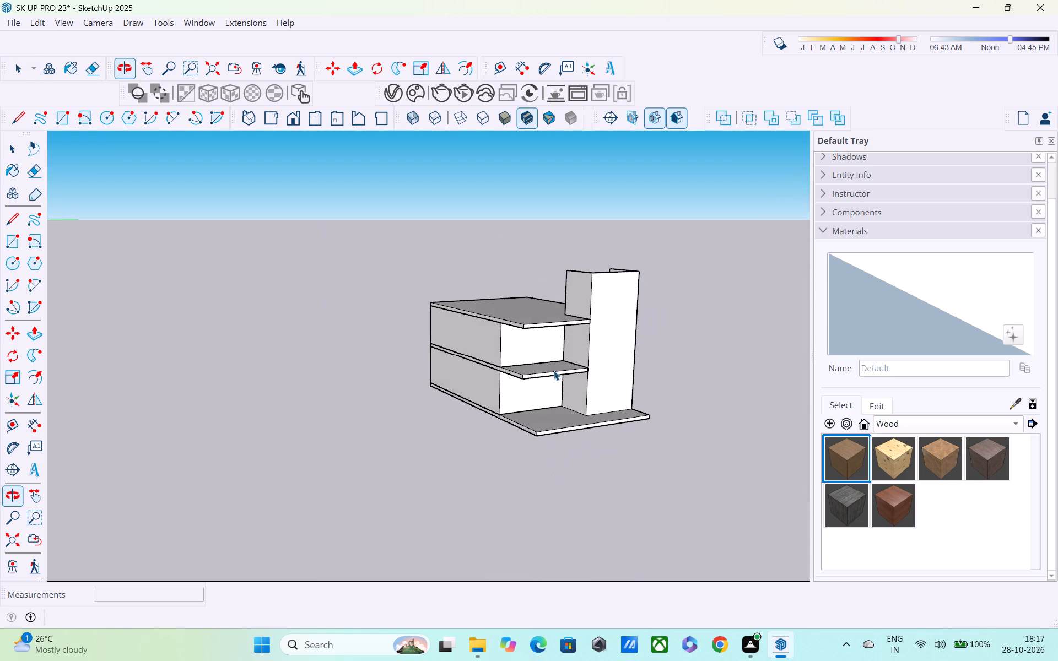
scroll(555, 369, "up", 11)
middle_click_drag(558, 377, 561, 340)
scroll(562, 338, "up", 5)
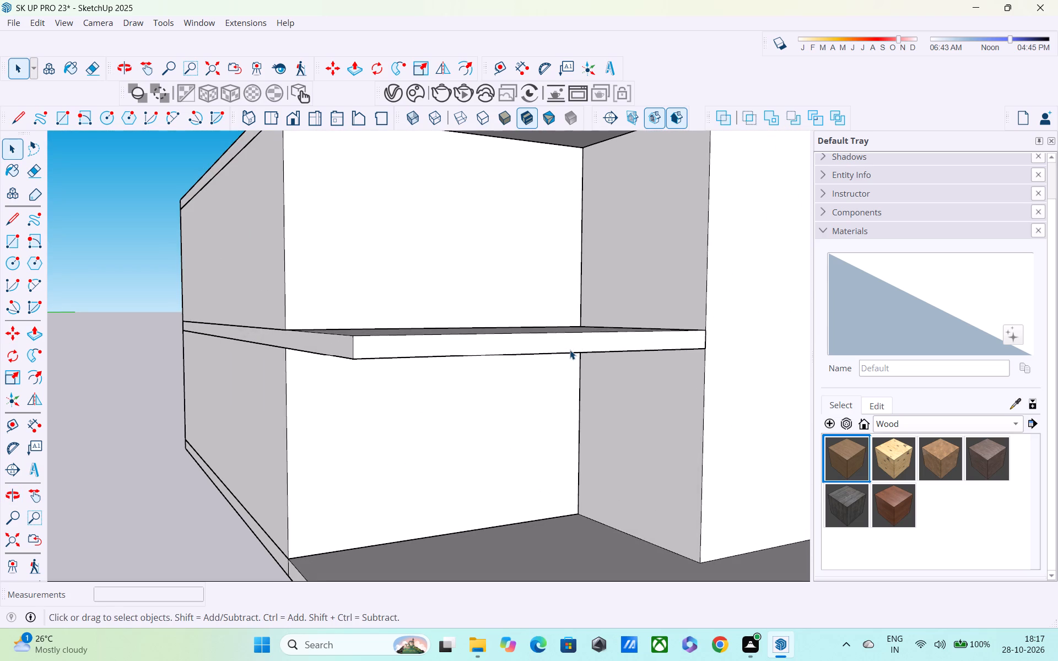
Open the intermediate slab's group, leave it, and highlight the slab to check its extent through the tower before clearing the selection.
double_click(570, 347)
scroll(573, 357, "down", 1)
middle_click_drag(581, 377, 580, 405)
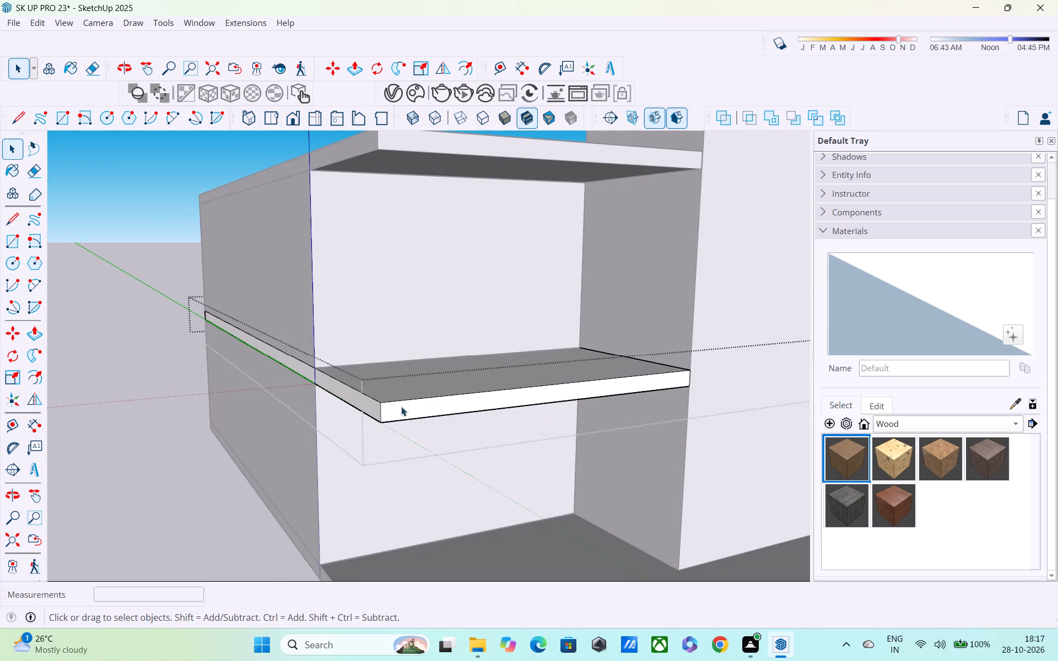
left_click(132, 344)
scroll(437, 409, "up", 1)
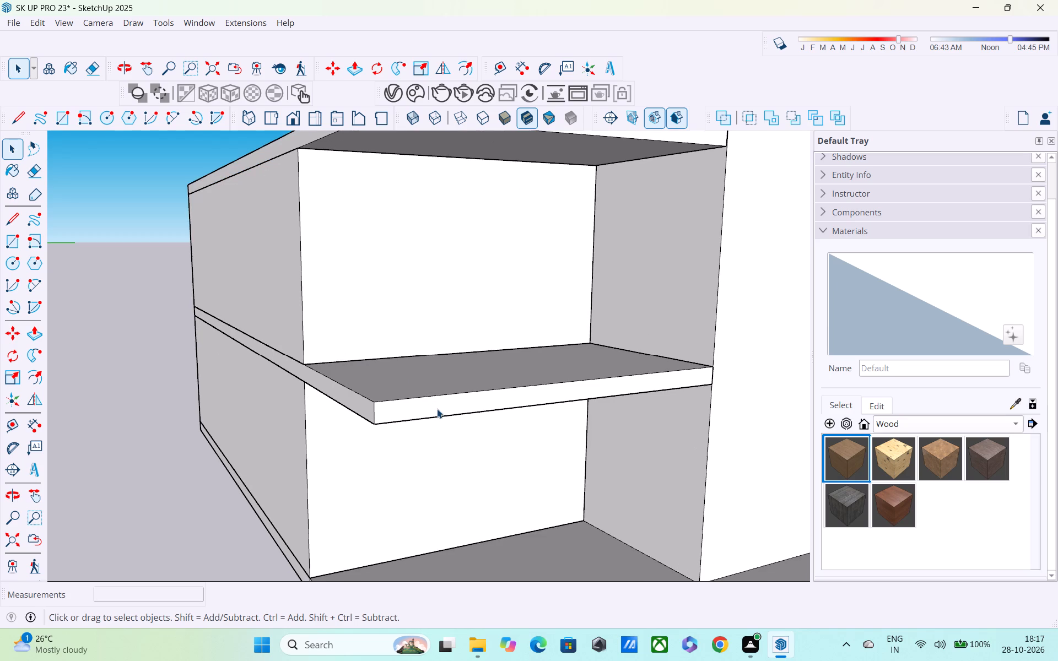
left_click(437, 409)
scroll(438, 409, "down", 3)
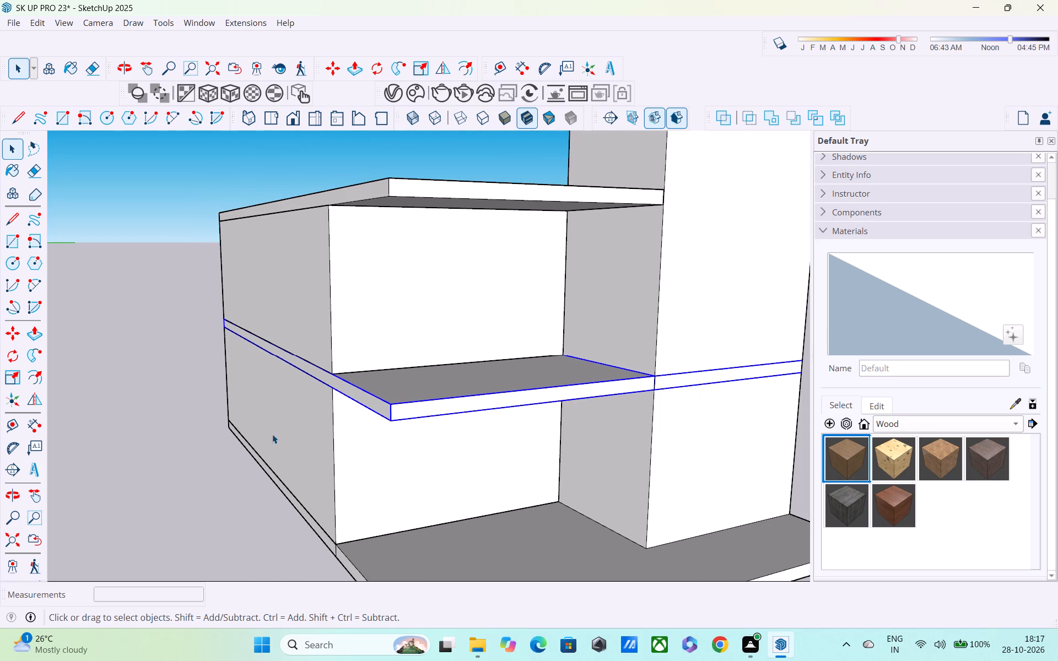
left_click(164, 381)
scroll(424, 399, "up", 2)
double_click(434, 407)
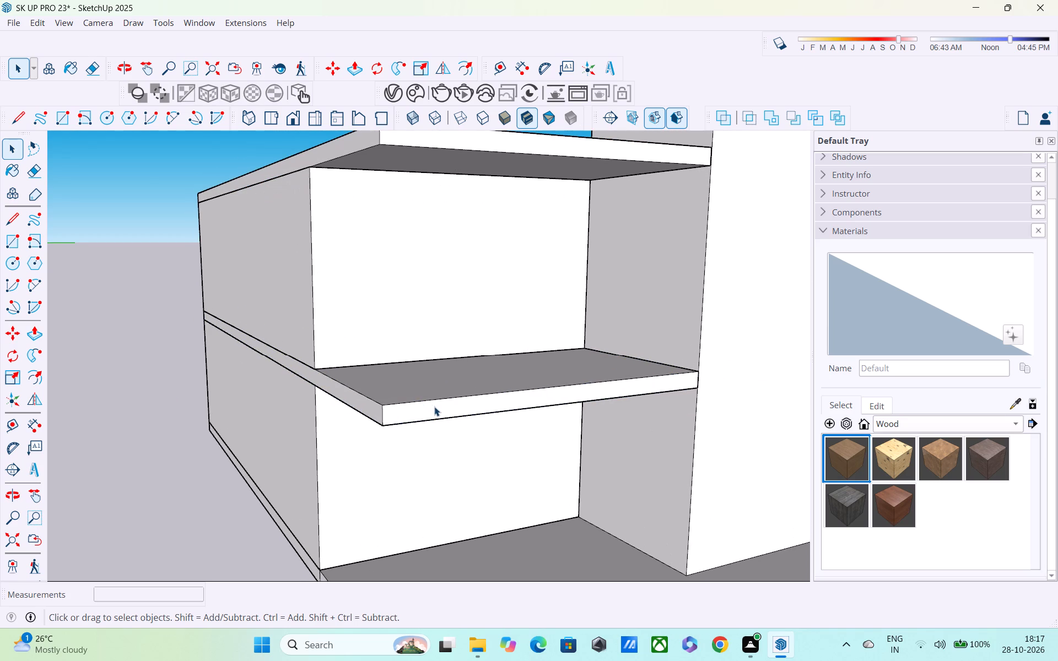
left_click(176, 350)
middle_click_drag(307, 417, 285, 409)
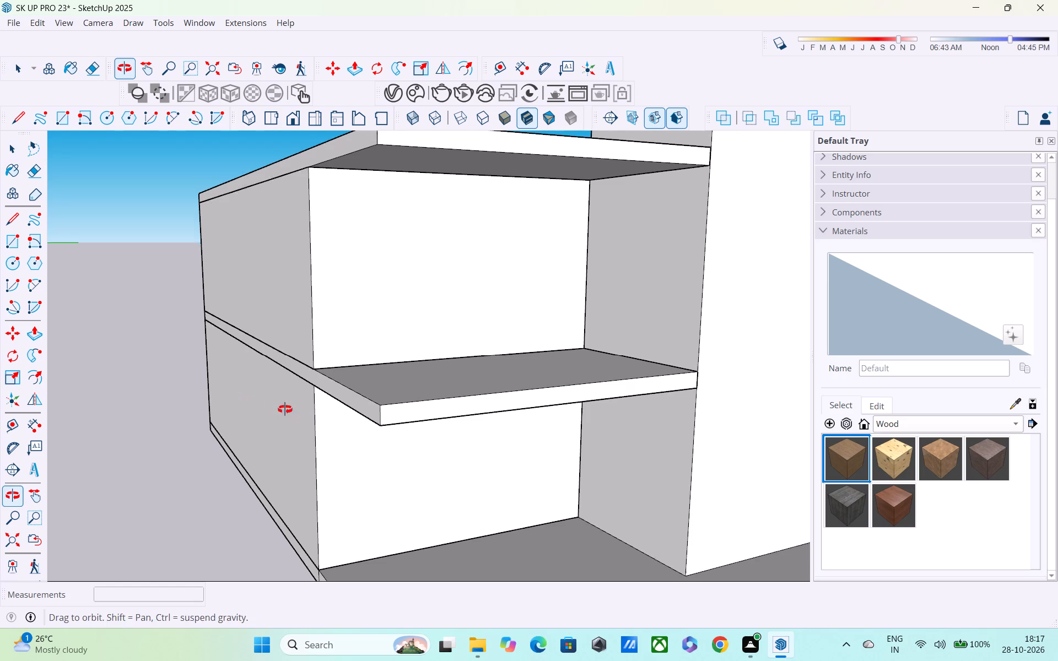
middle_click_drag(285, 409, 252, 394)
left_click(199, 367)
Examine the intermediate slab's top face, front edge and outer corner beside the tower from raised and low viewpoints.
scroll(315, 390, "up", 2)
middle_click_drag(335, 362, 431, 377)
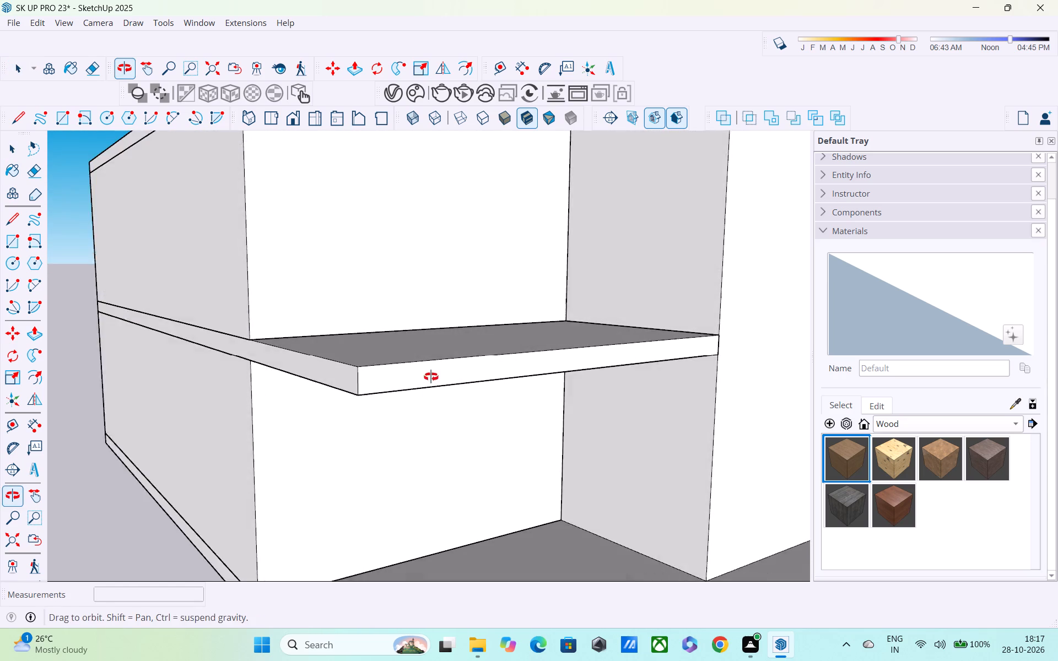
middle_click_drag(431, 377, 450, 370)
scroll(463, 361, "up", 3)
middle_click_drag(472, 367, 544, 406)
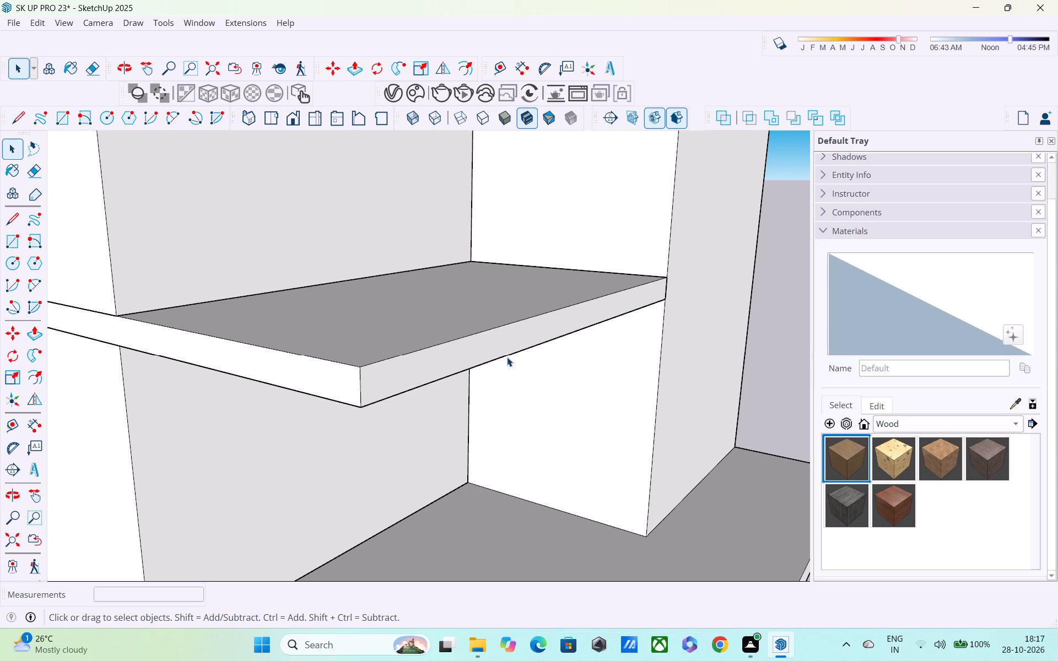
scroll(507, 357, "down", 3)
middle_click_drag(507, 357, 463, 323)
scroll(455, 305, "down", 1)
middle_click_drag(456, 307, 464, 359)
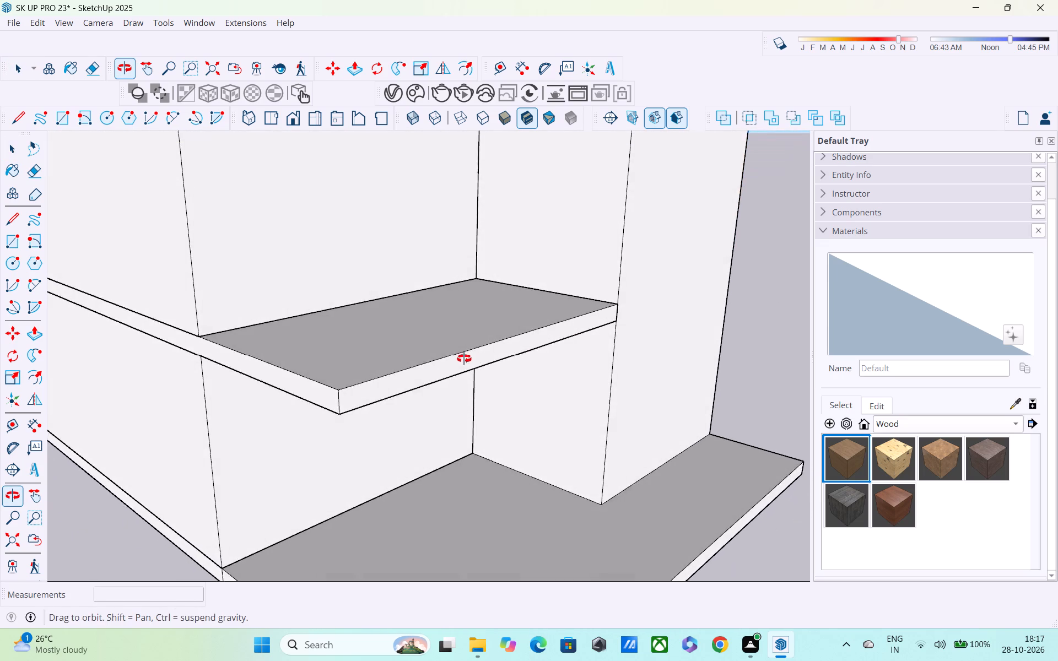
middle_click_drag(464, 359, 446, 359)
scroll(445, 359, "down", 2)
middle_click_drag(444, 362, 407, 338)
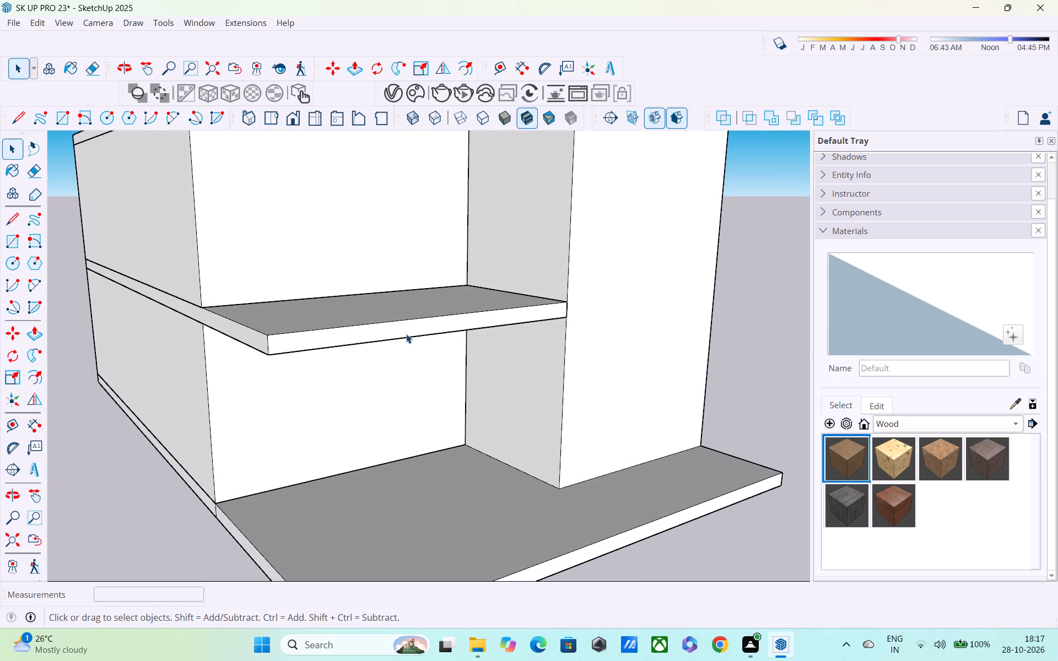
middle_click_drag(406, 333, 395, 325)
scroll(395, 325, "down", 2)
middle_click_drag(396, 327, 446, 404, "shift")
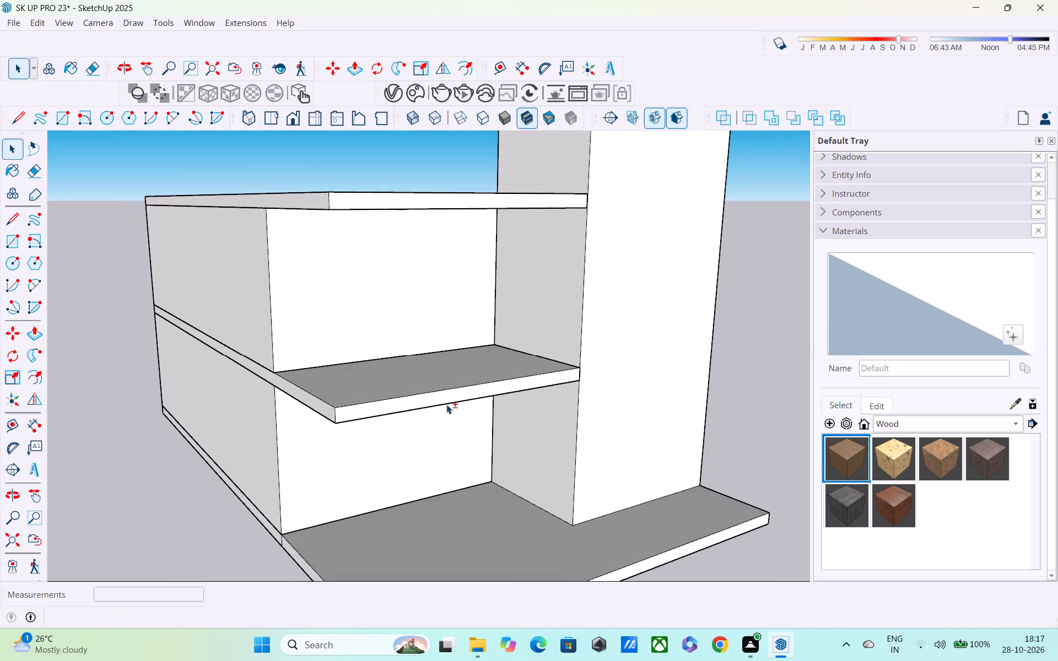
middle_click_drag(446, 404, 552, 444)
middle_click_drag(519, 378, 470, 330)
scroll(473, 347, "up", 4)
middle_click_drag(479, 374, 446, 337)
scroll(445, 349, "up", 2)
middle_click_drag(444, 357, 477, 400)
scroll(476, 401, "up", 1)
middle_click_drag(474, 401, 483, 359)
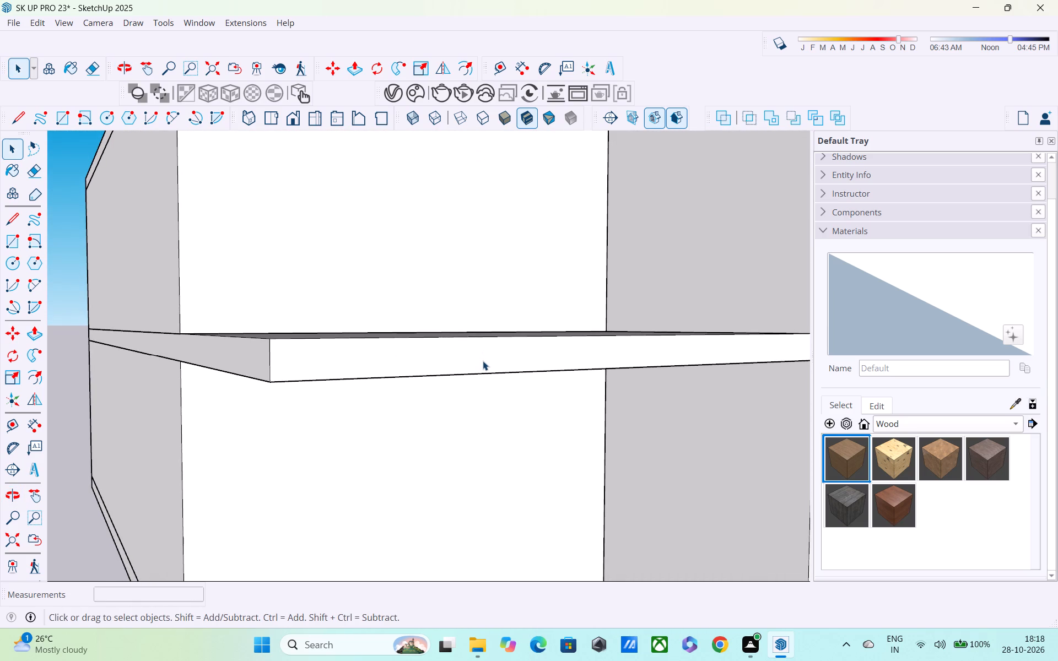
Inspect the intermediate slab's overhang against the roof slab and side wall from above and at slab level.
scroll(482, 365, "down", 3)
middle_click_drag(483, 370, 527, 348, "shift")
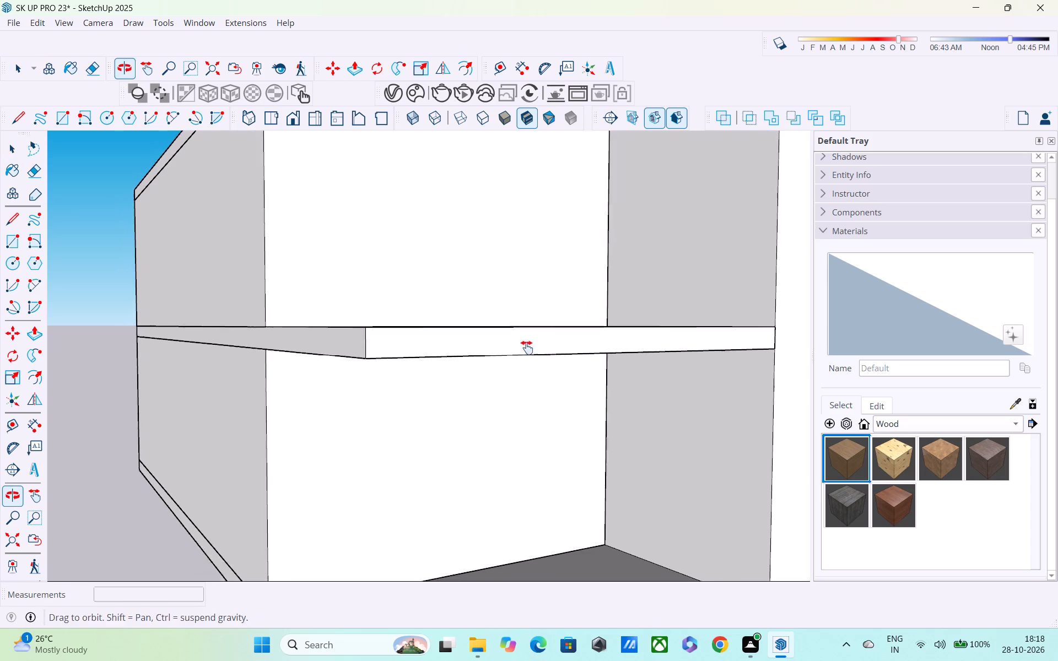
middle_click_drag(527, 348, 529, 346, "shift")
scroll(529, 346, "up", 1, "shift")
scroll(522, 349, "down", 4)
middle_click_drag(517, 359, 425, 431)
middle_click_drag(420, 431, 528, 373, "shift")
scroll(525, 381, "down", 1)
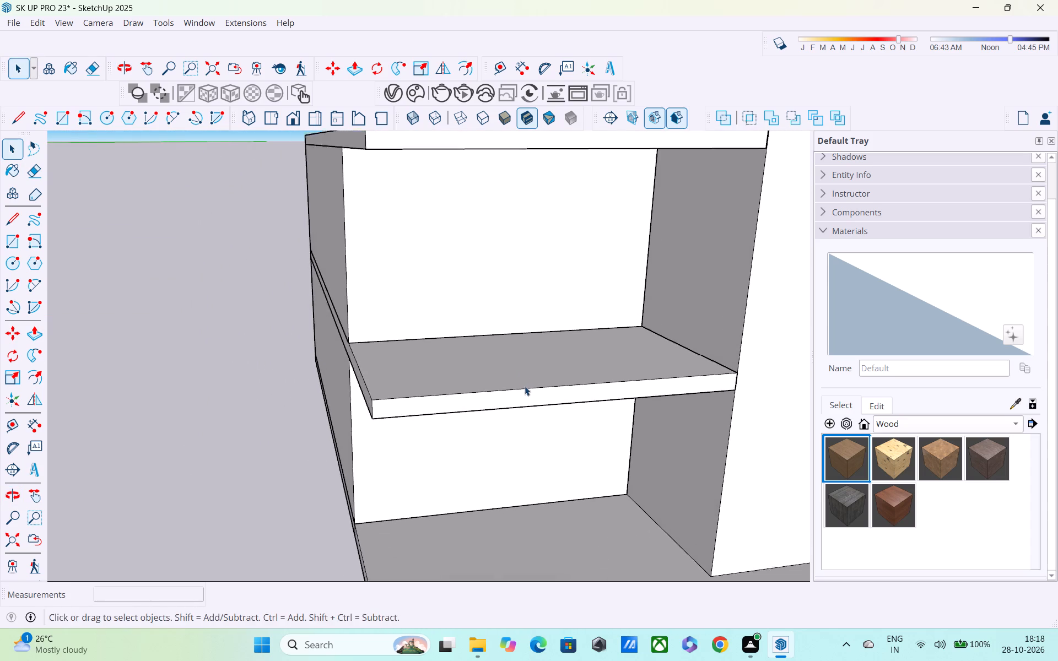
scroll(525, 386, "down", 2)
middle_click_drag(515, 404, 614, 394)
scroll(603, 394, "down", 2)
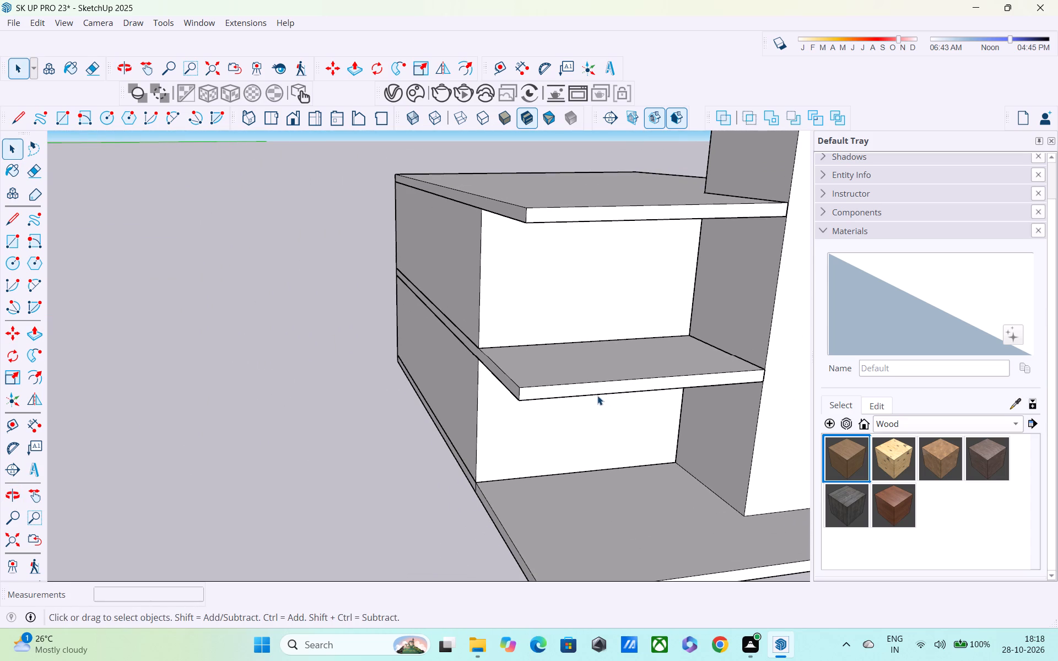
middle_click_drag(587, 398, 612, 442, "shift")
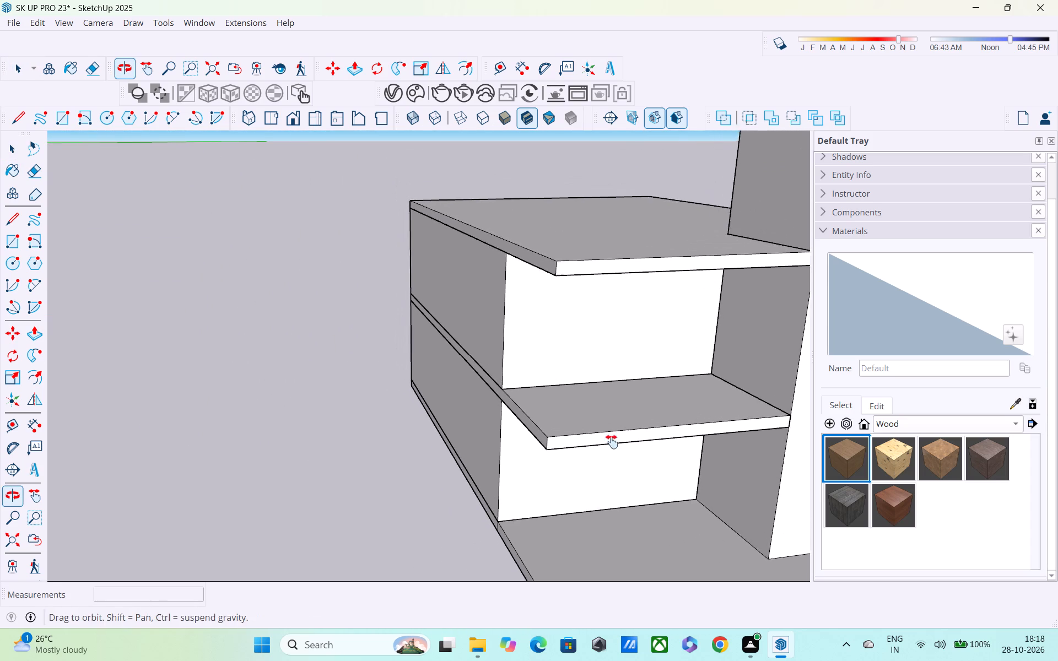
middle_click_drag(612, 442, 616, 448, "shift")
middle_click_drag(597, 452, 602, 404)
scroll(603, 400, "up", 2)
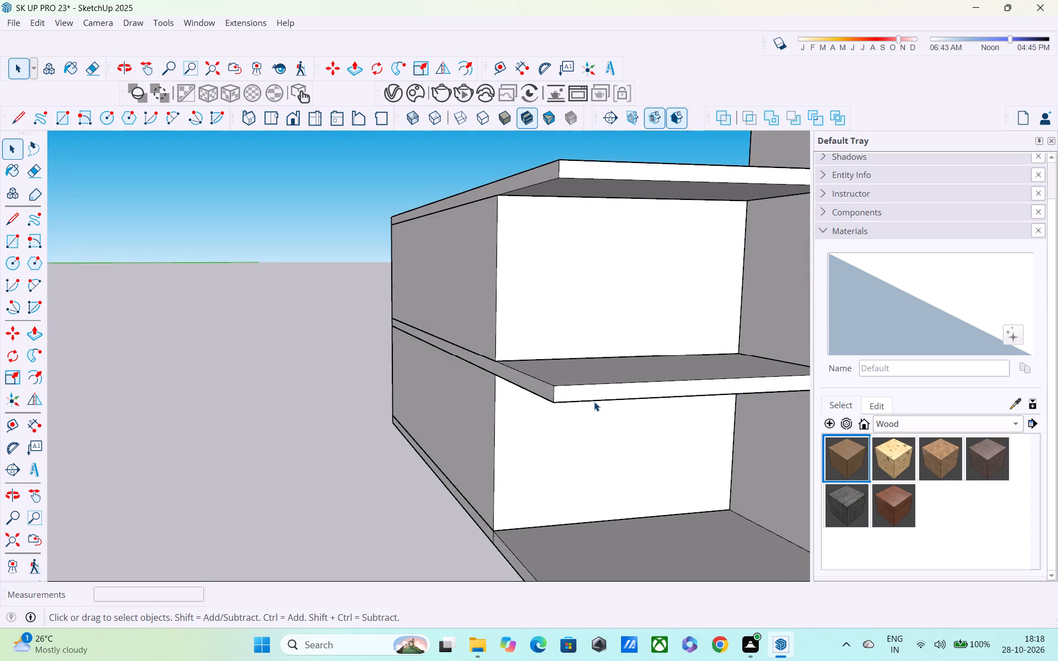
middle_click_drag(594, 402, 604, 449, "shift")
middle_click_drag(588, 440, 540, 366)
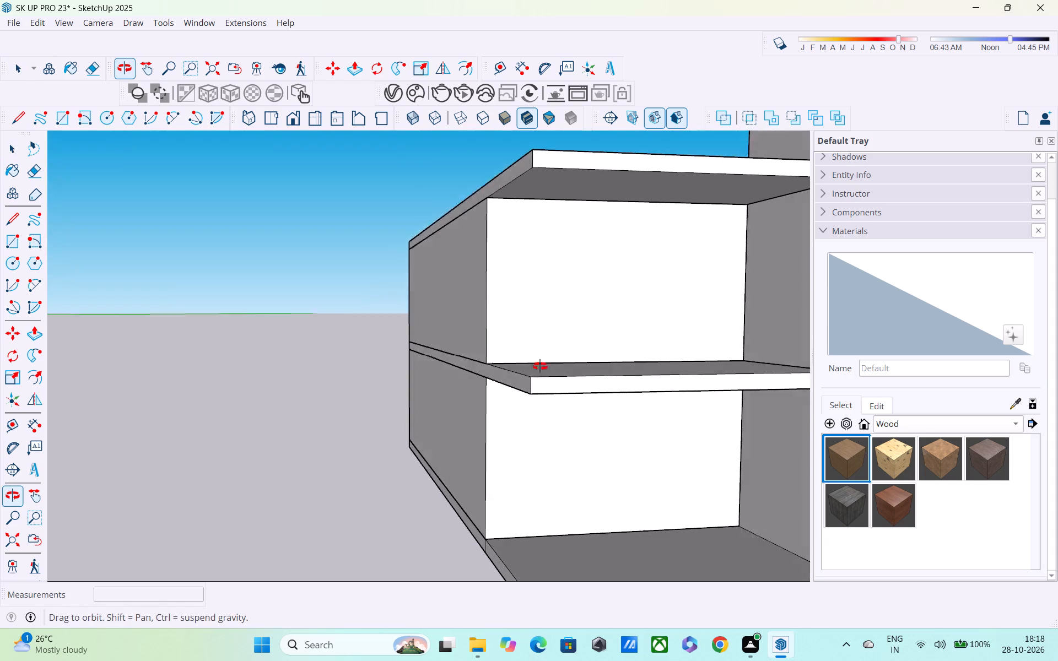
middle_click_drag(540, 366, 533, 355)
middle_click_drag(532, 383, 519, 356)
middle_click_drag(517, 338, 521, 344)
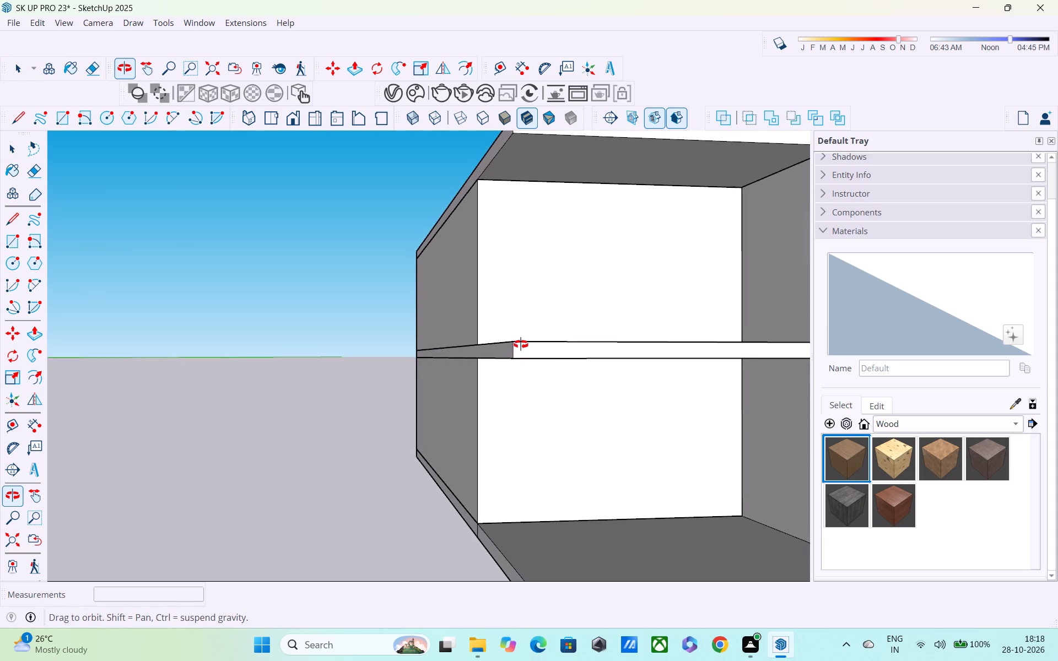
middle_click_drag(521, 344, 536, 370)
scroll(555, 408, "up", 2)
middle_click_drag(555, 408, 546, 333, "shift")
scroll(559, 348, "up", 3)
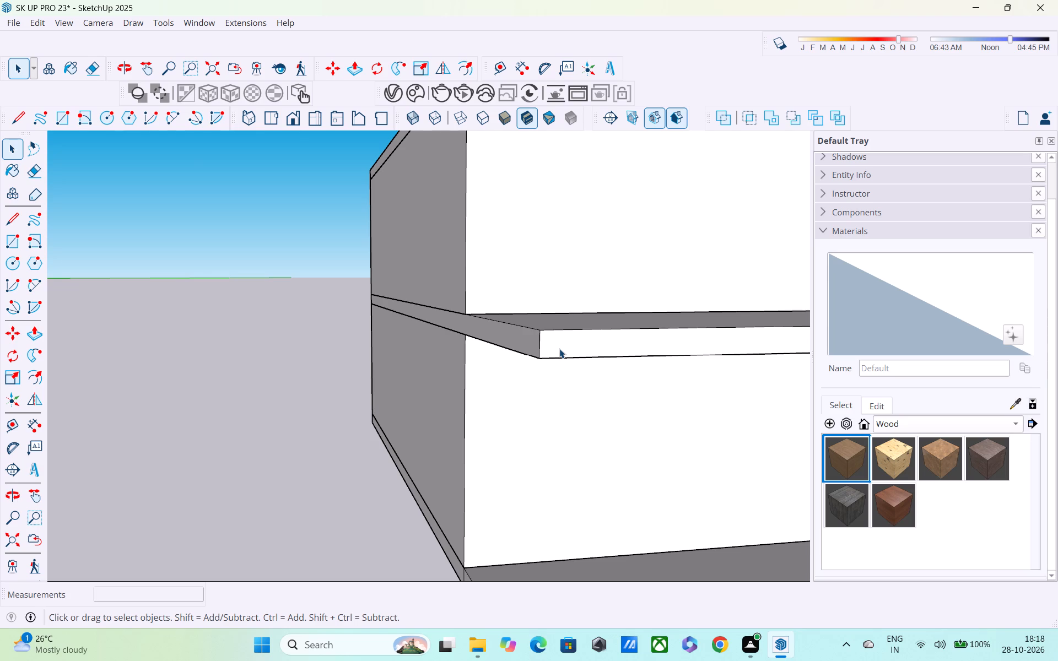
Review the front elevation, comparing the ground, intermediate and roof slab projections beside the tower from several angles.
left_click(328, 377)
middle_click_drag(468, 378, 355, 415, "shift")
scroll(355, 408, "down", 4)
middle_click_drag(394, 411, 396, 410)
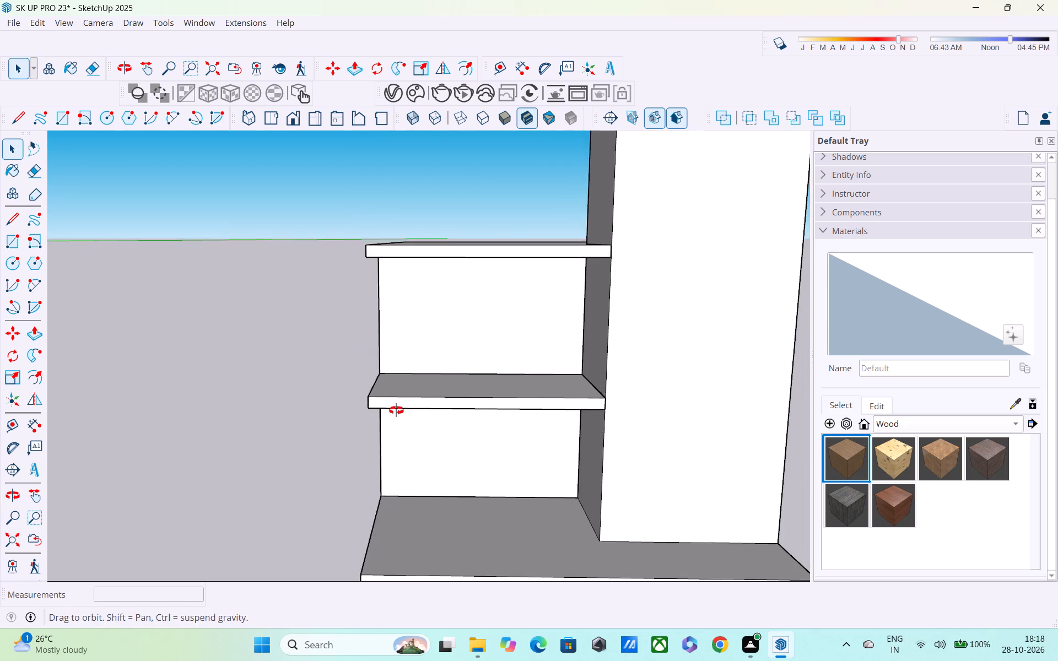
middle_click_drag(396, 410, 455, 386)
scroll(468, 383, "up", 1)
scroll(472, 383, "down", 1, "shift")
middle_click_drag(479, 388, 351, 442, "shift")
scroll(348, 434, "down", 3)
middle_click_drag(354, 438, 417, 439)
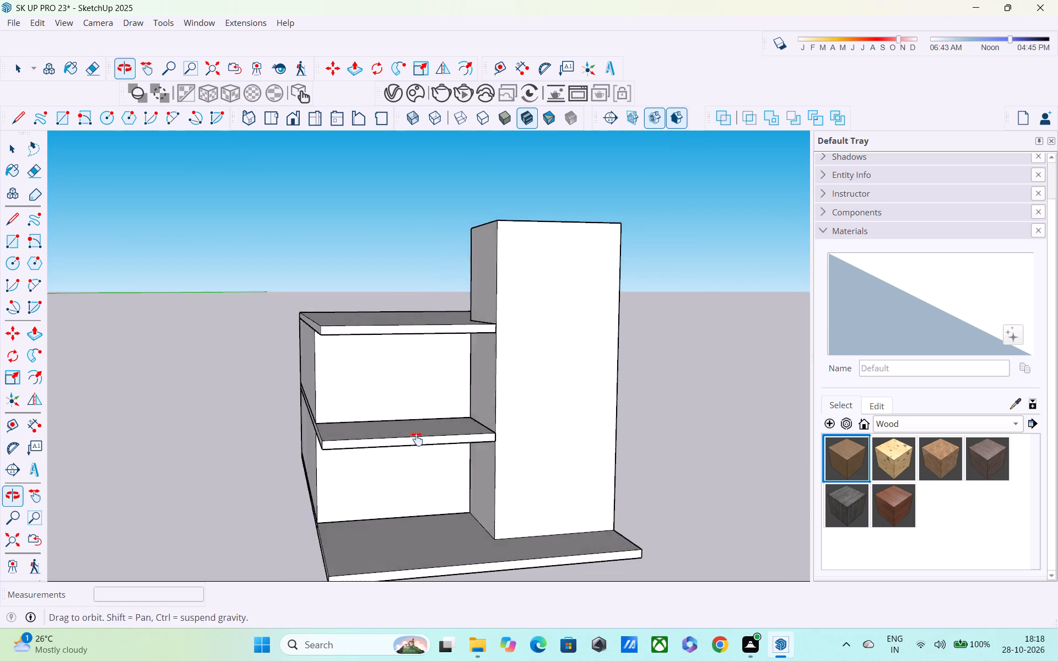
middle_click_drag(417, 439, 523, 401)
scroll(530, 396, "up", 2)
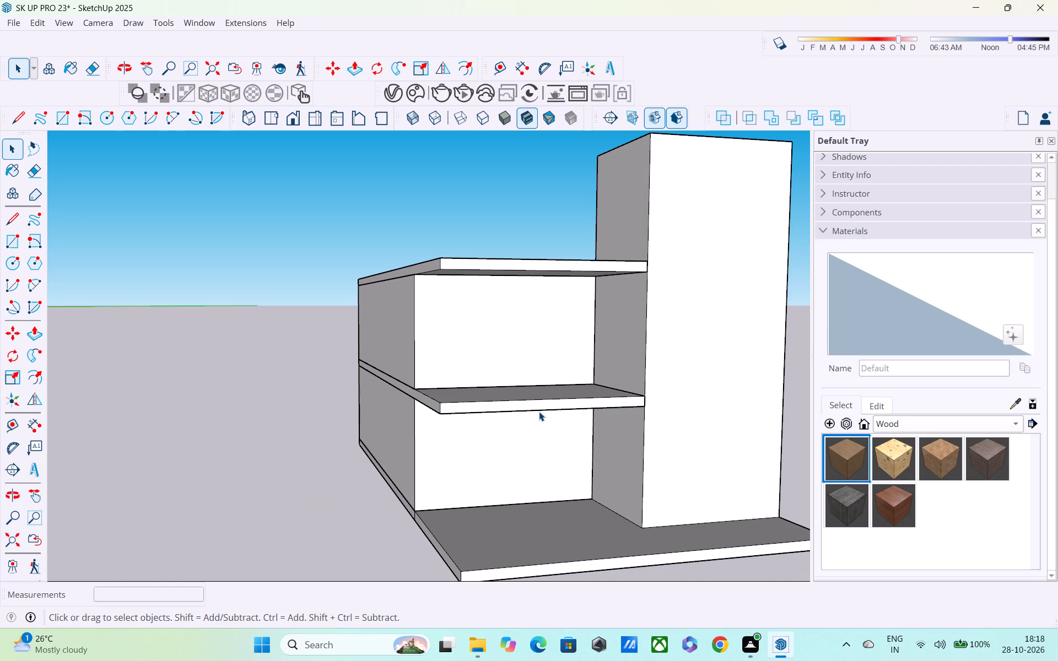
middle_click_drag(523, 408, 476, 373, "shift")
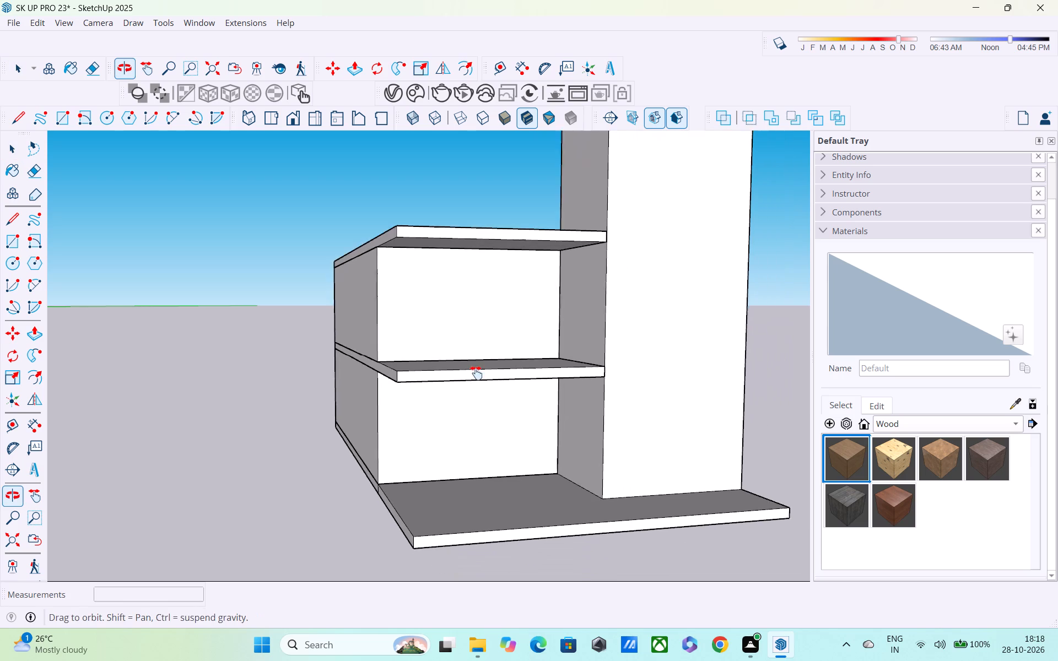
middle_click_drag(476, 373, 468, 369, "shift")
middle_click_drag(462, 369, 571, 382)
scroll(550, 384, "up", 5)
middle_click_drag(519, 375, 517, 373)
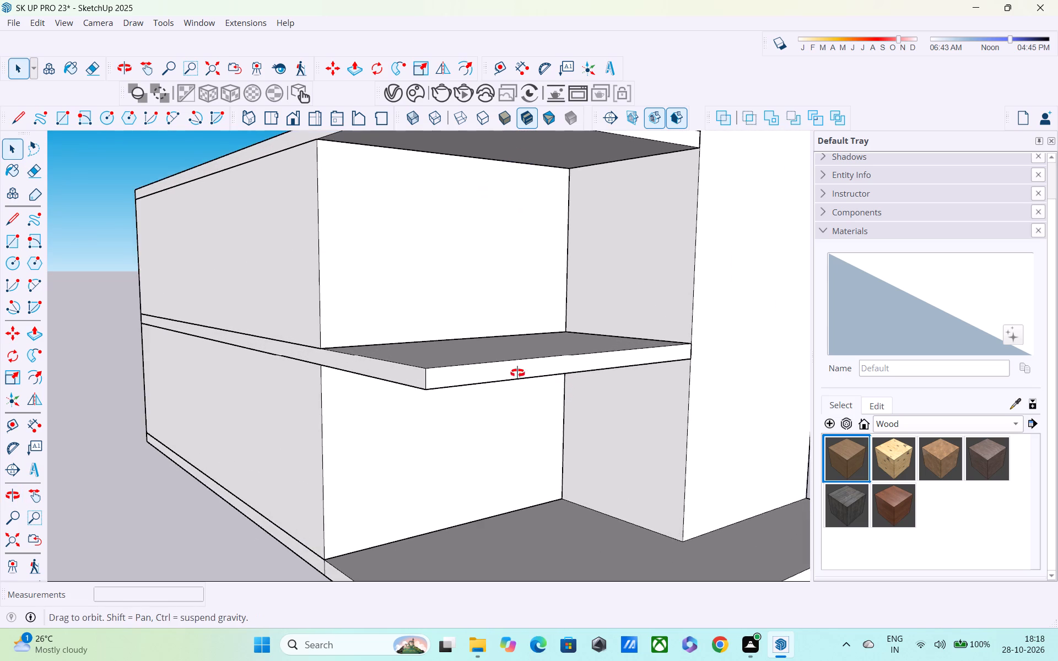
middle_click_drag(517, 373, 515, 338)
scroll(514, 338, "up", 2, "shift")
middle_click_drag(514, 340, 531, 405, "shift")
scroll(530, 396, "down", 3)
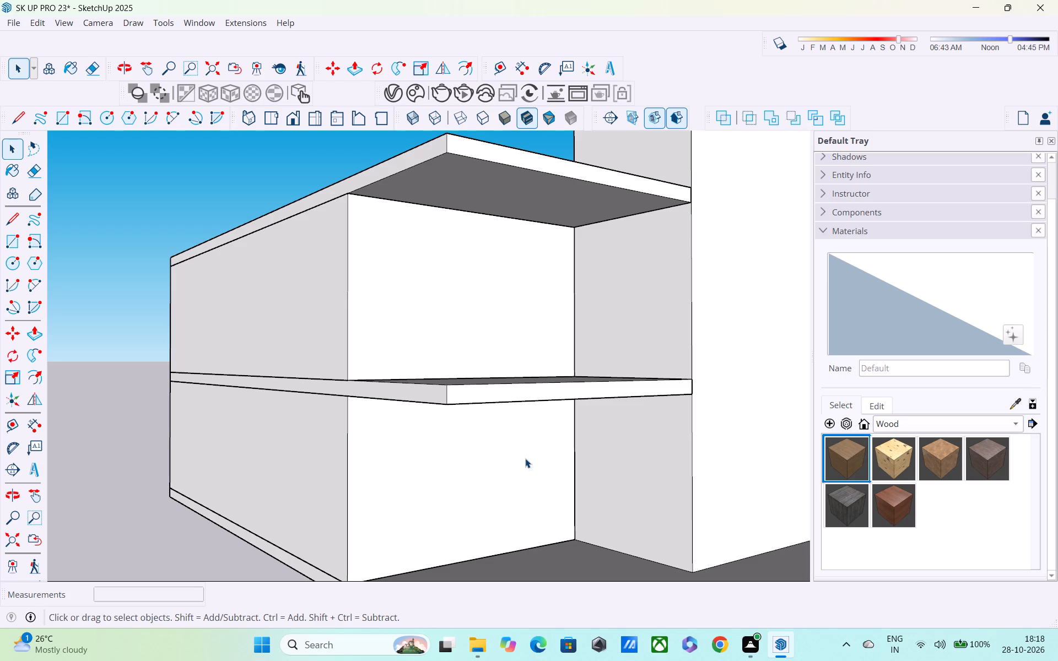
middle_click_drag(525, 458, 451, 454, "shift")
scroll(430, 431, "down", 3)
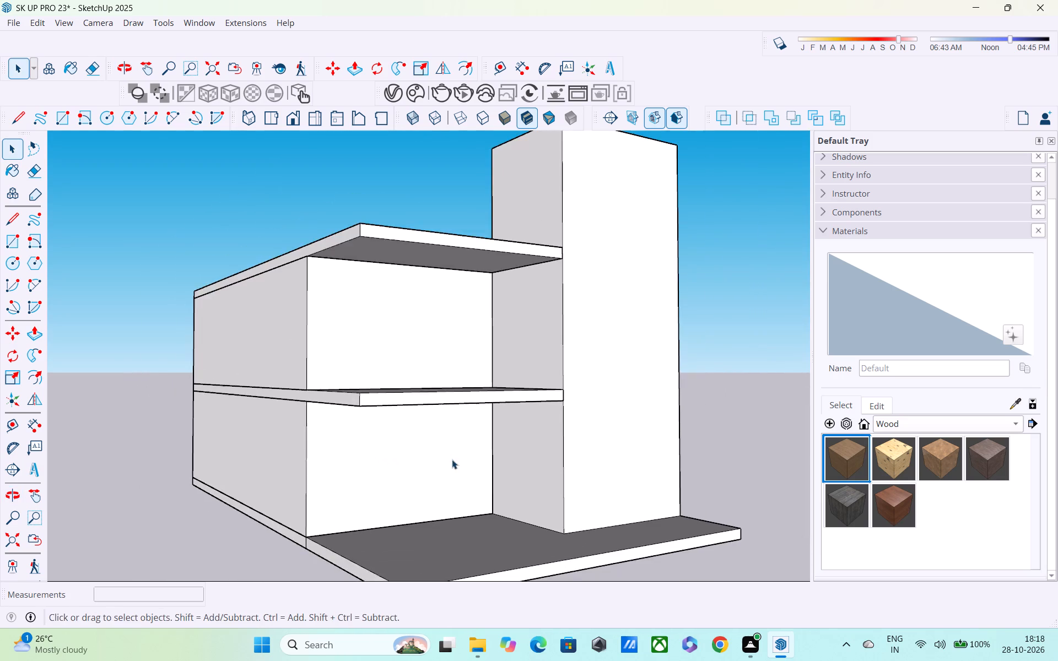
Review the front elevation's slab projections and their alignment with the tower from raised and low viewpoints.
middle_click_drag(466, 468, 349, 516)
scroll(342, 494, "down", 1)
middle_click_drag(353, 489, 517, 380)
scroll(567, 349, "down", 4)
middle_click_drag(573, 366, 461, 456)
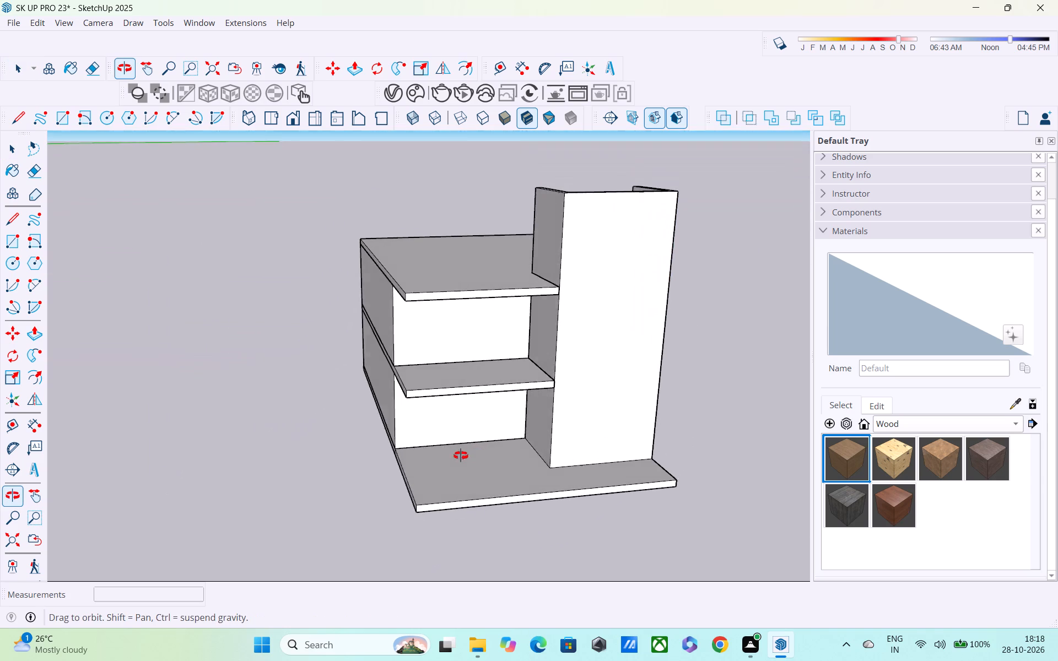
middle_click_drag(461, 456, 458, 454)
middle_click_drag(457, 443, 487, 410, "shift")
key("space")
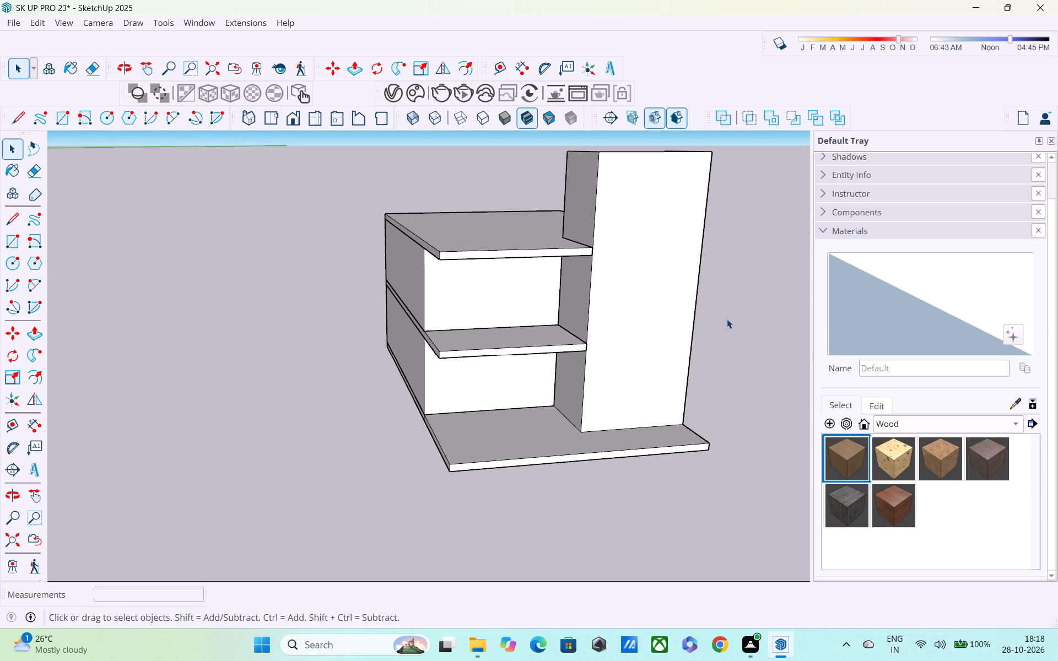
left_click(727, 319)
scroll(523, 386, "up", 1)
middle_click_drag(530, 397, 553, 452, "shift")
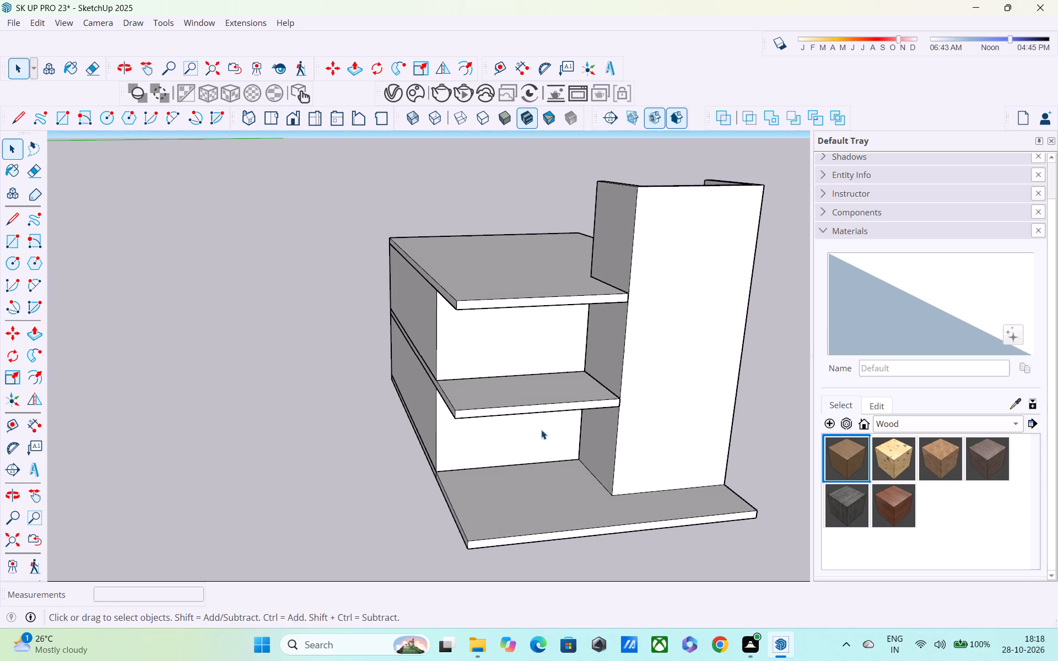
middle_click_drag(541, 430, 564, 371)
scroll(566, 371, "up", 3)
middle_click_drag(566, 393, 501, 454, "shift")
middle_click_drag(495, 453, 622, 398)
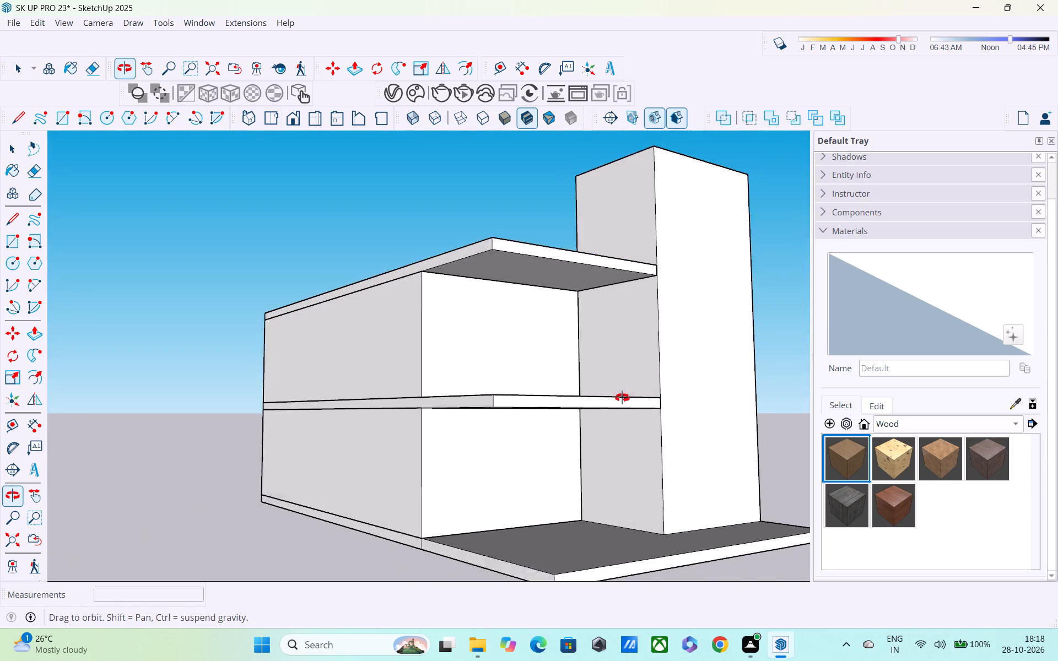
Examine the intermediate slab's front edge and outer corner against the tower face and the roof slab above.
middle_click_drag(622, 398, 633, 389)
scroll(601, 393, "up", 2)
middle_click_drag(598, 393, 653, 443)
scroll(641, 429, "up", 4)
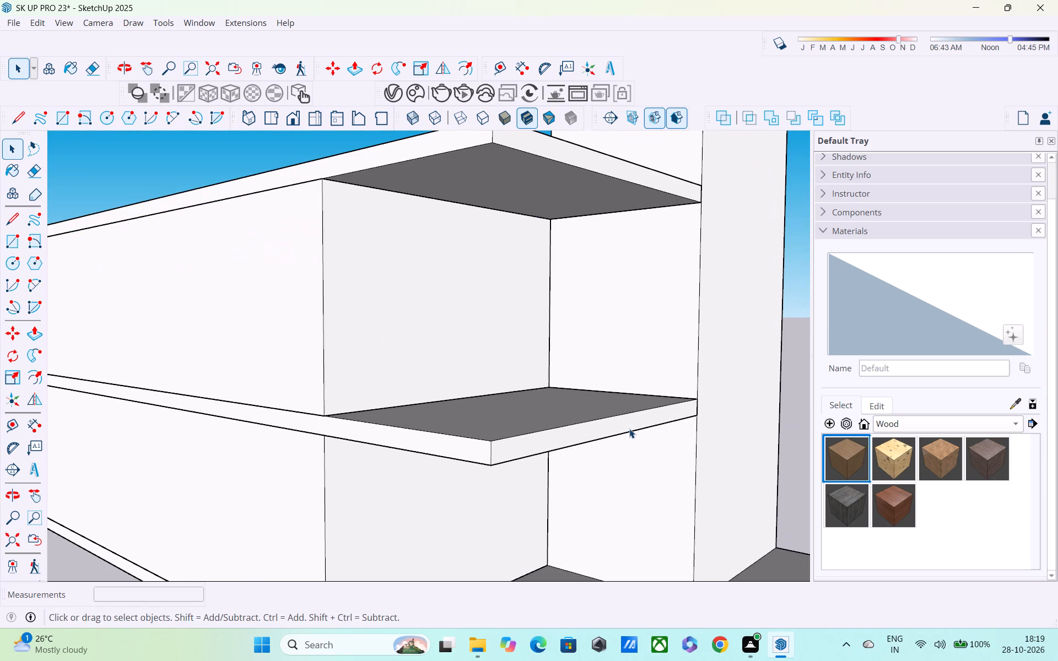
middle_click_drag(628, 429, 648, 482, "shift")
middle_click_drag(646, 475, 635, 464)
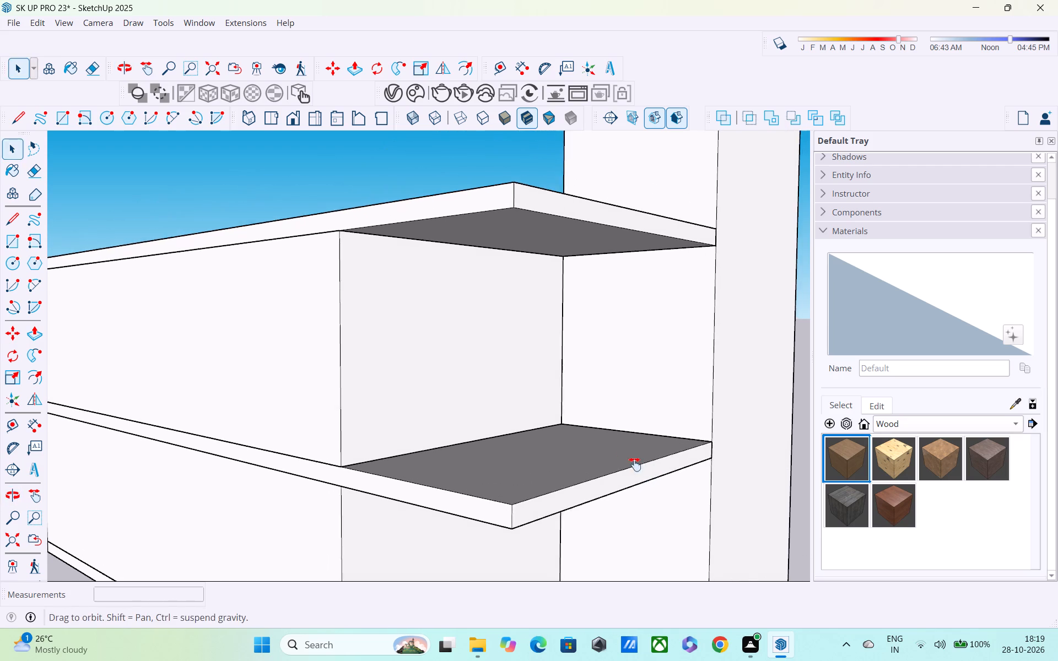
middle_click_drag(635, 464, 540, 398)
scroll(540, 398, "down", 7)
middle_click_drag(532, 419, 574, 437)
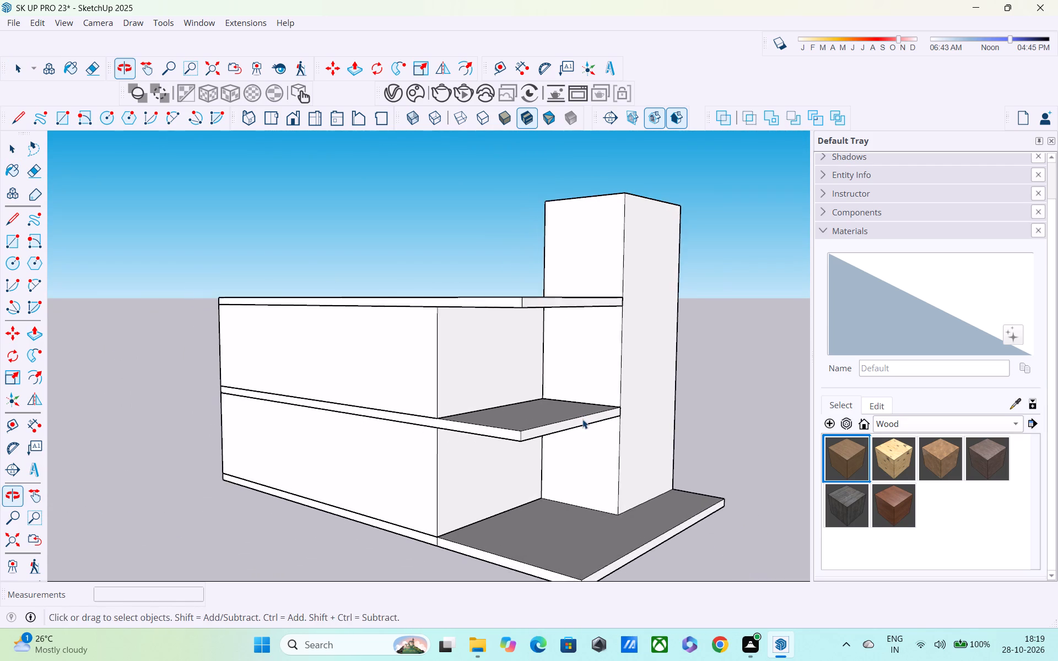
scroll(582, 419, "up", 2)
middle_click_drag(587, 419, 526, 438)
key("space")
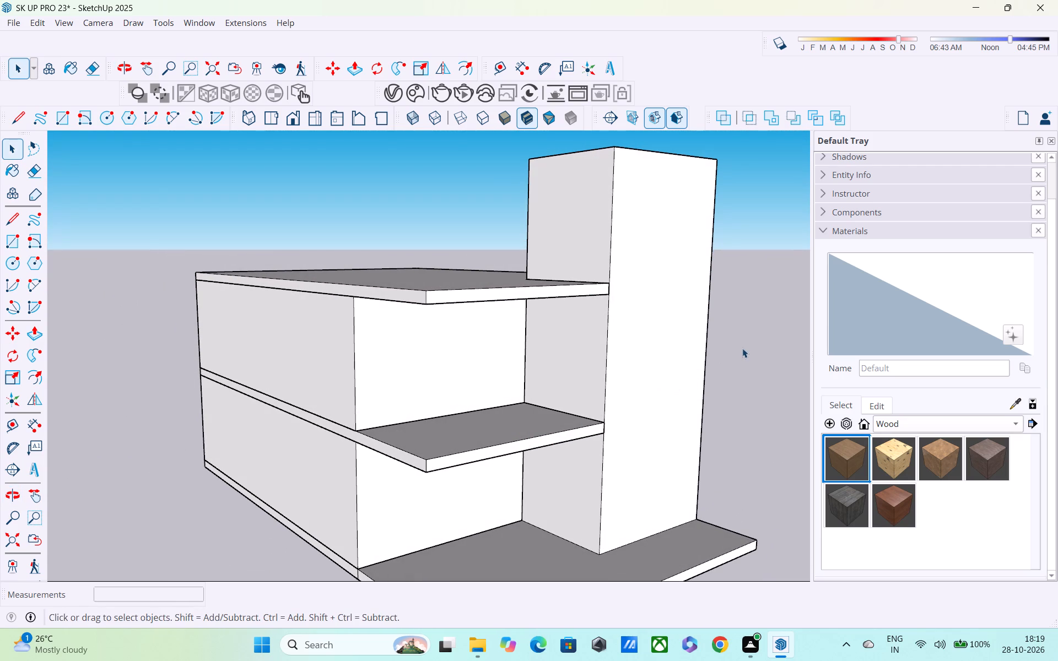
middle_click_drag(598, 449, 566, 384, "shift")
middle_click_drag(563, 389, 679, 408)
scroll(529, 406, "up", 3)
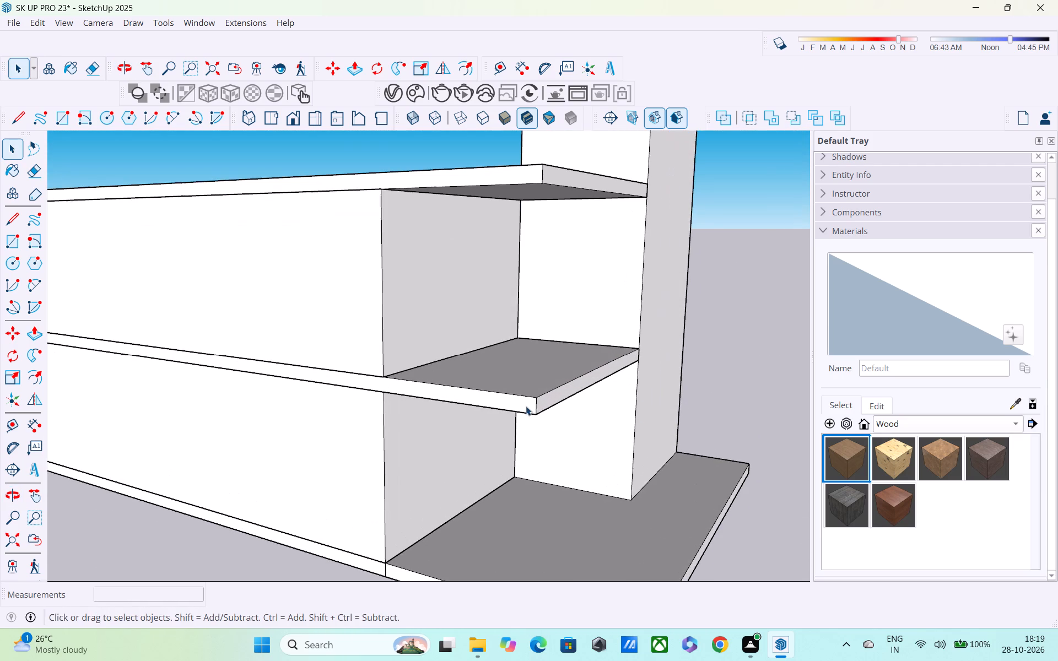
Push the intermediate slab's front face back about 10" from the tower's front face, working inside the slab's group, and close the group.
double_click(534, 404)
left_click(721, 253)
scroll(563, 382, "up", 2)
double_click(556, 402)
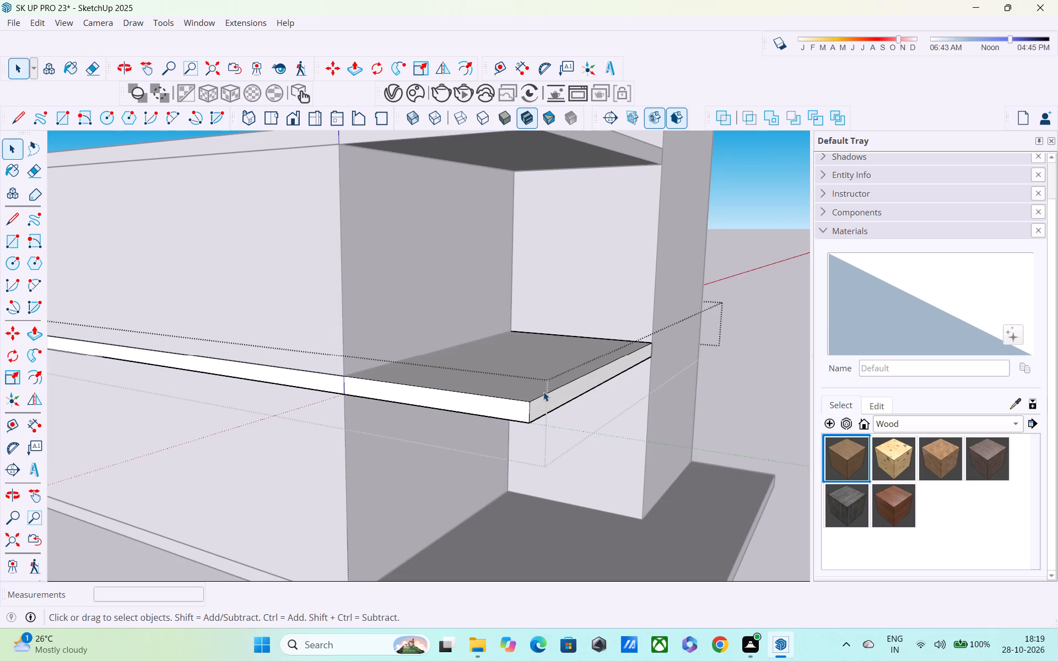
key("p")
left_click(548, 399)
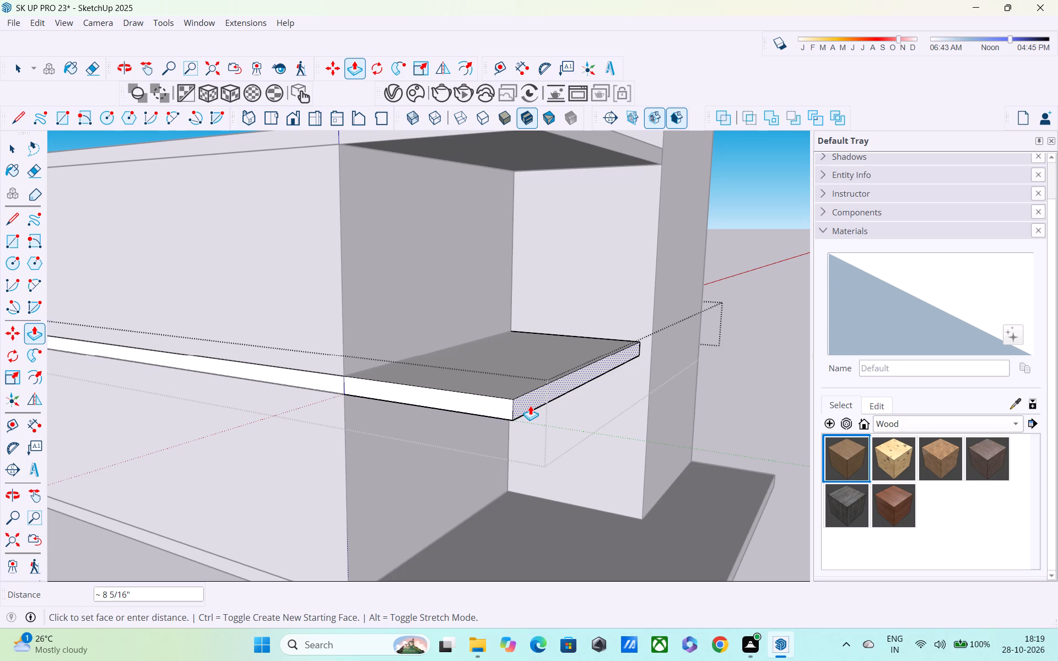
scroll(530, 405, "up", 2)
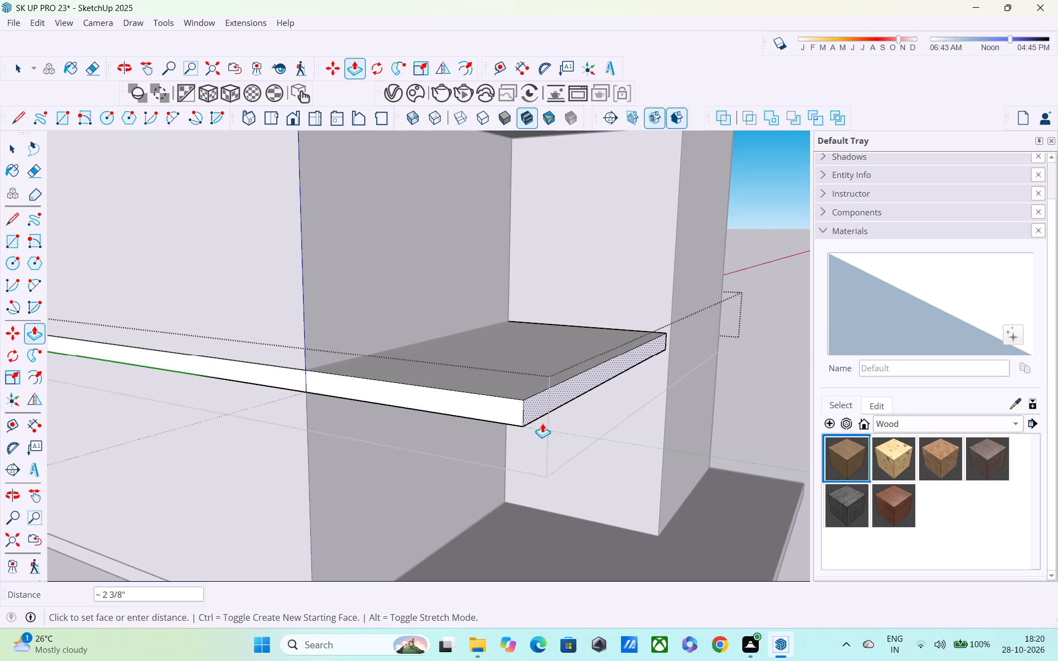
middle_click_drag(601, 312, 562, 295)
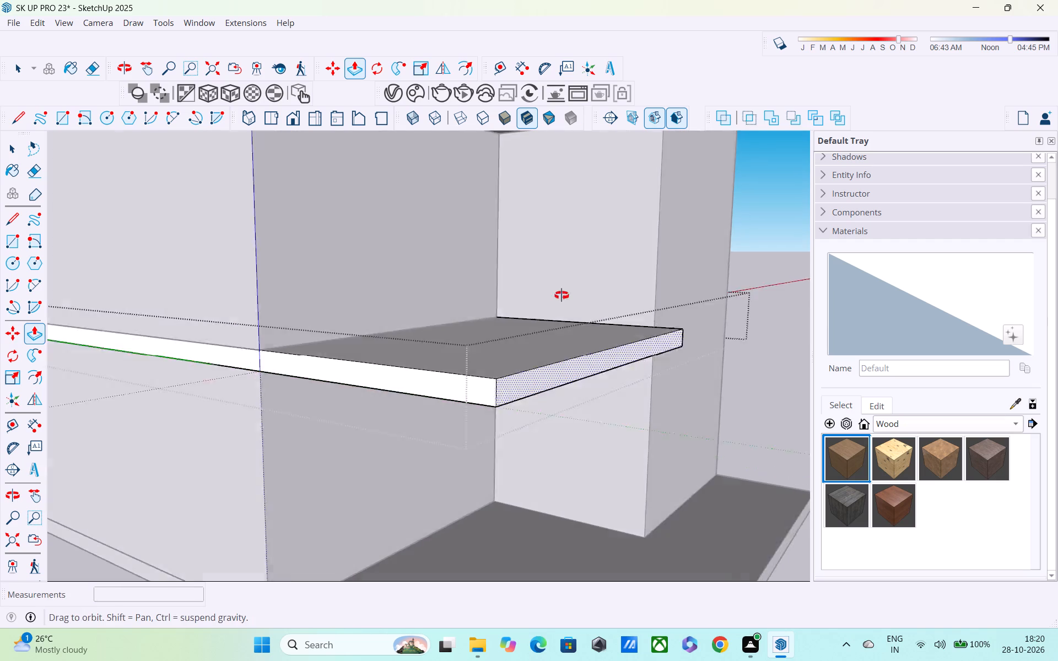
middle_click_drag(562, 295, 539, 282)
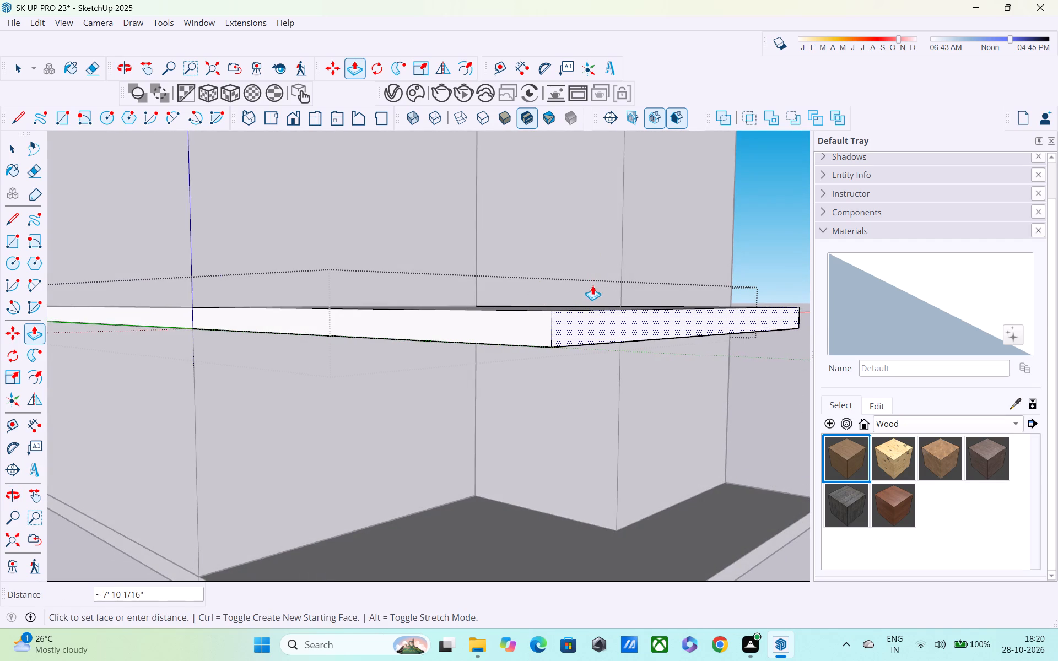
middle_click_drag(592, 286, 666, 336, "shift")
middle_click_drag(605, 333, 539, 321)
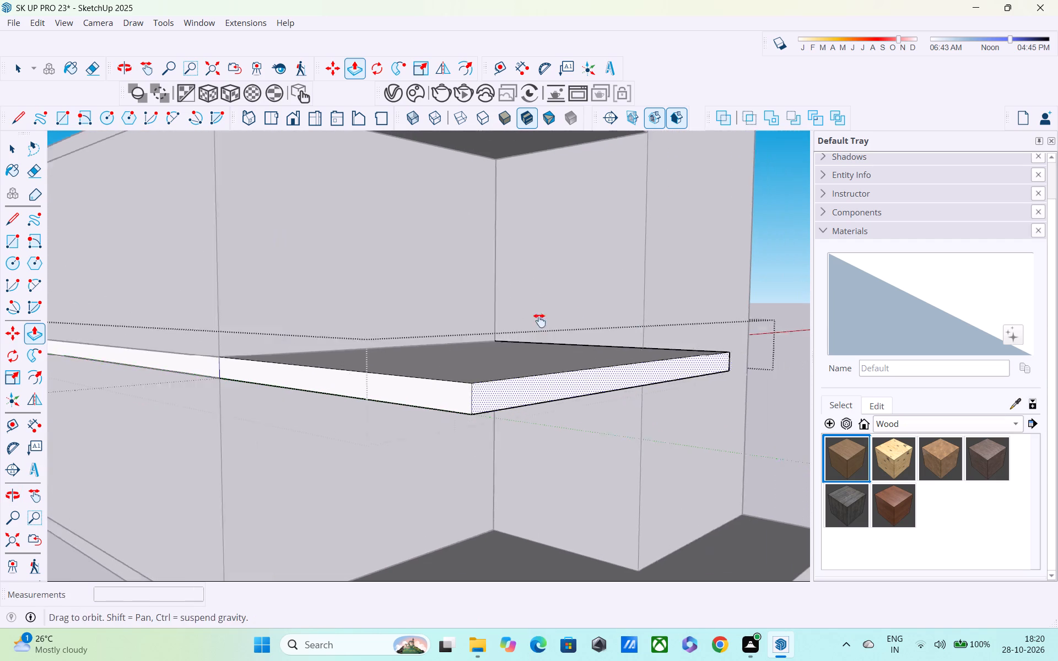
middle_click_drag(539, 321, 504, 313)
middle_click_drag(520, 308, 658, 365)
scroll(653, 344, "up", 1)
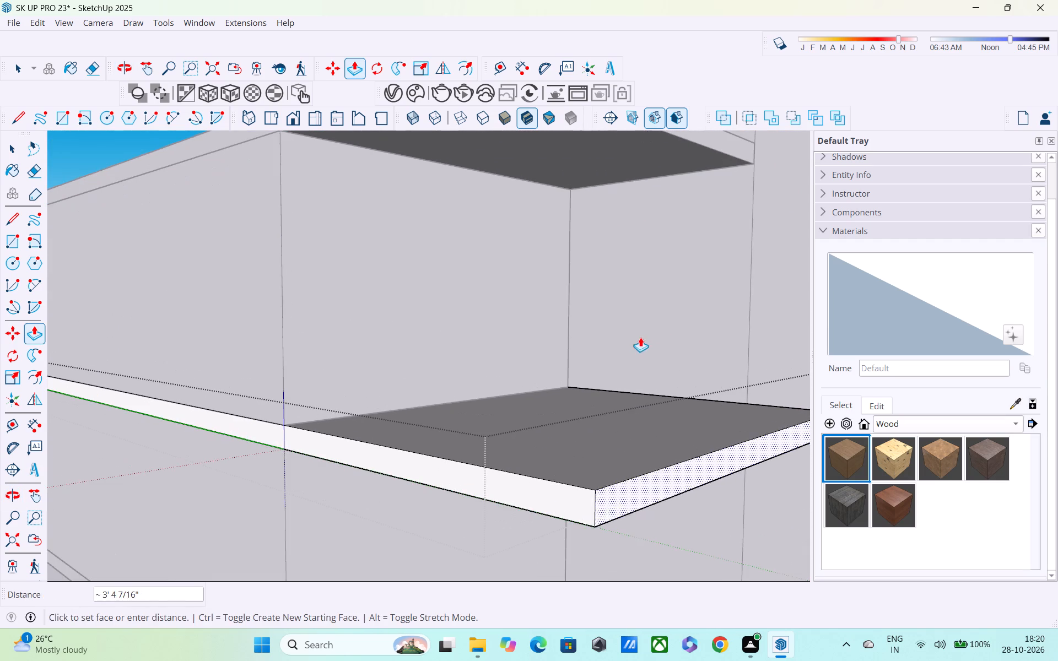
middle_click_drag(683, 391, 593, 329, "shift")
scroll(596, 330, "up", 1)
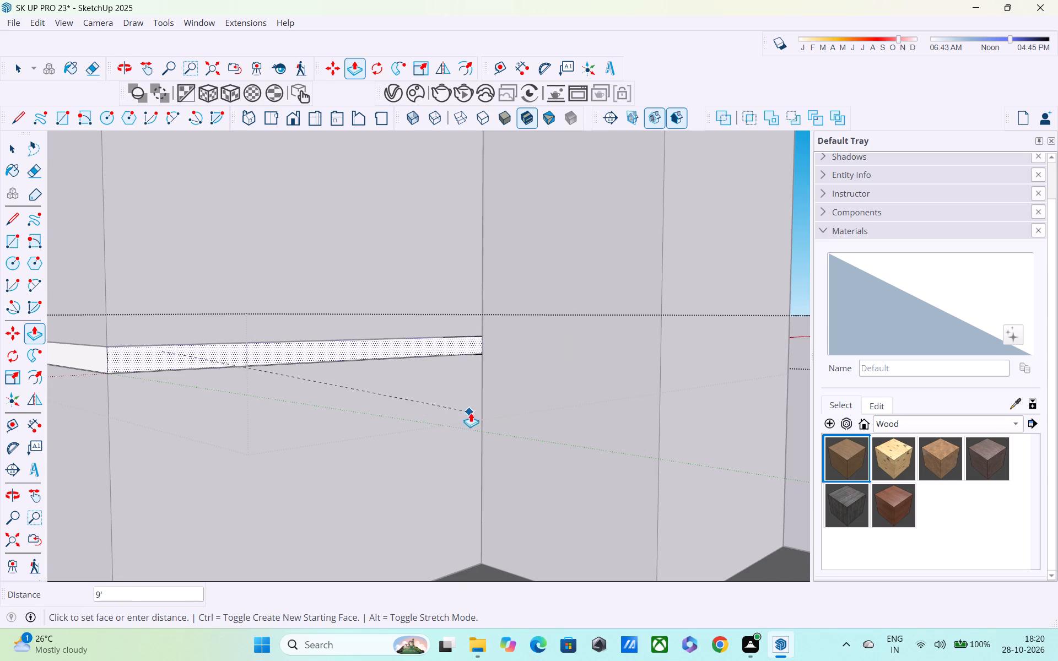
middle_click_drag(483, 407, 579, 384, "shift")
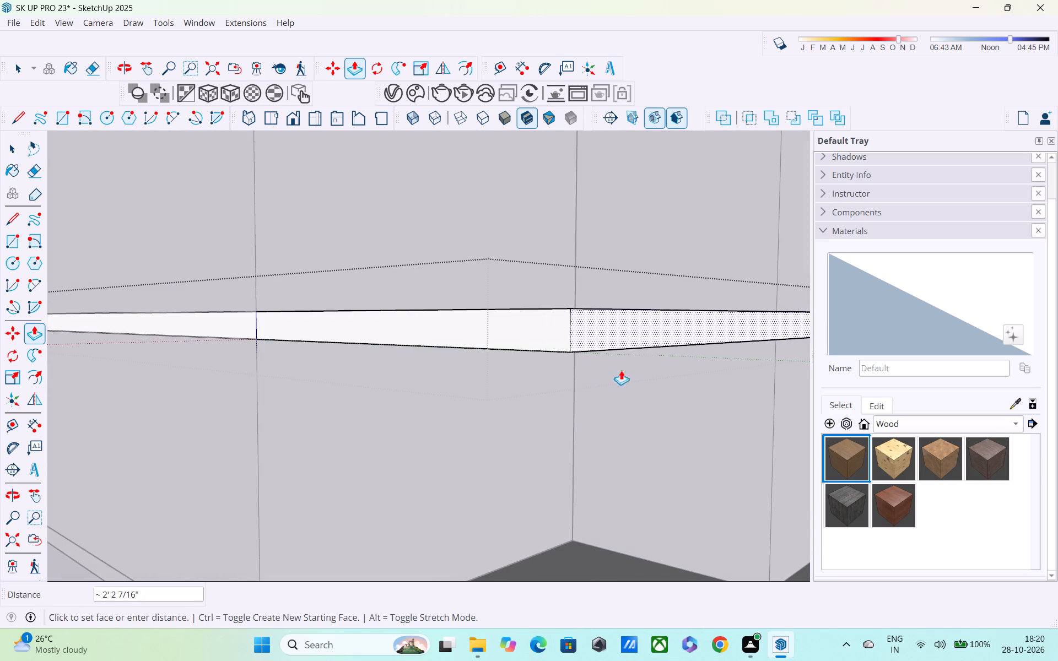
middle_click_drag(632, 354, 557, 416)
middle_click_drag(647, 346, 512, 363)
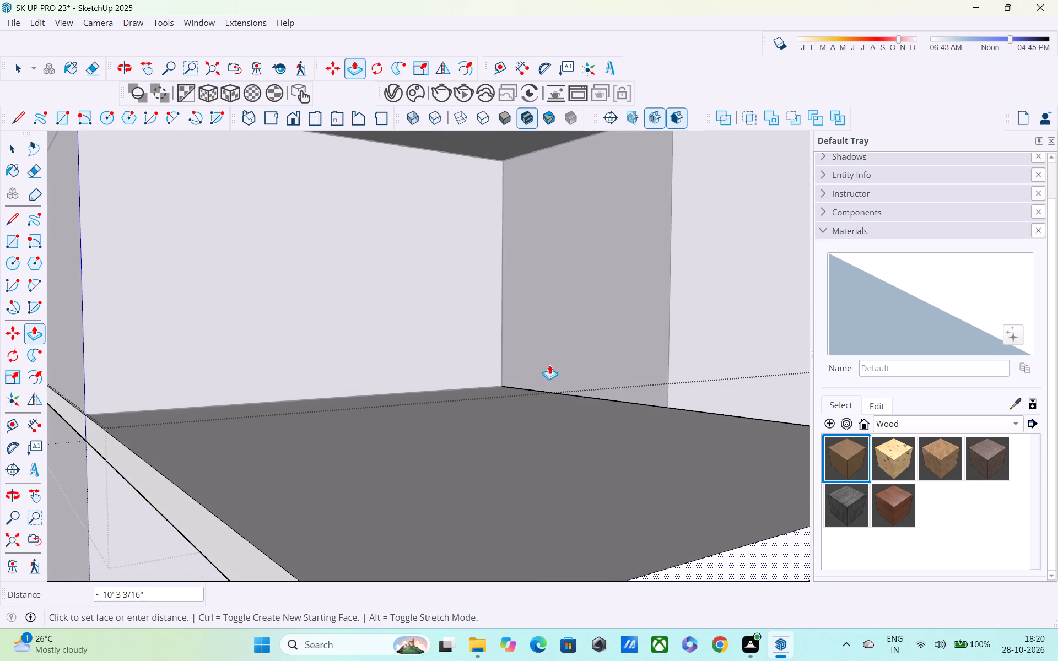
scroll(571, 377, "down", 2, "shift")
middle_click_drag(575, 373, 594, 356, "shift")
scroll(604, 353, "down", 3)
middle_click_drag(606, 357, 695, 374, "shift")
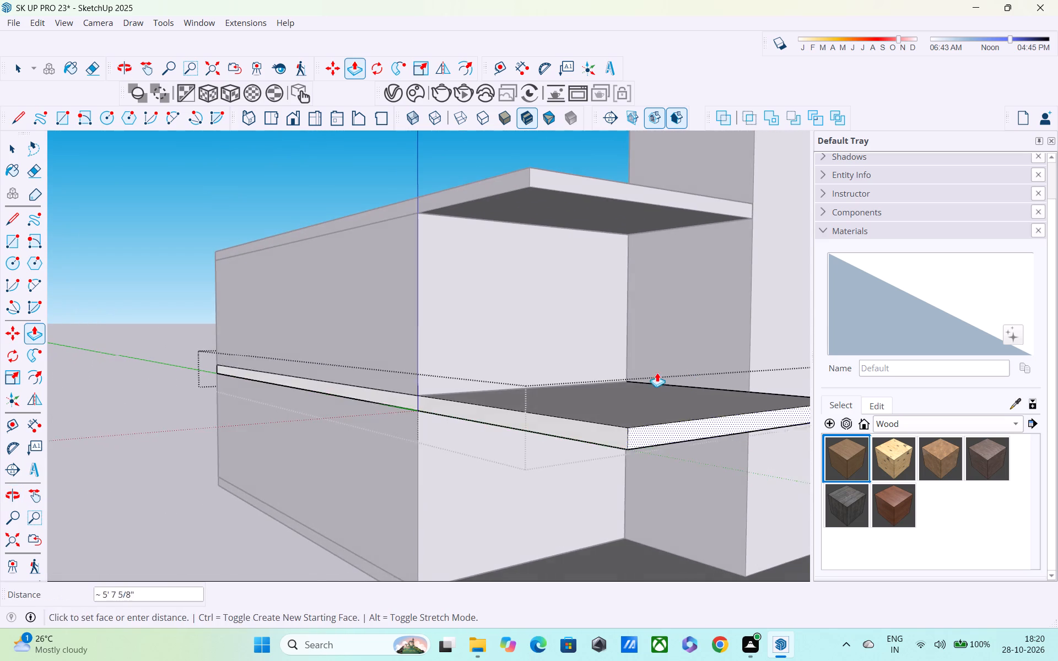
middle_click_drag(636, 372, 492, 339)
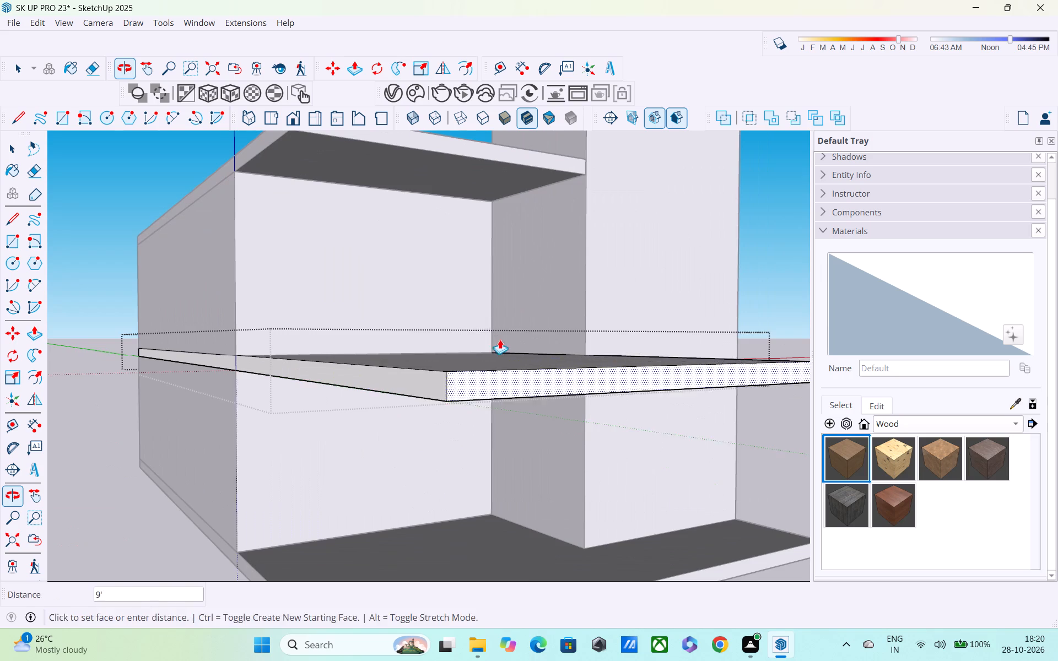
middle_click_drag(500, 340, 700, 324)
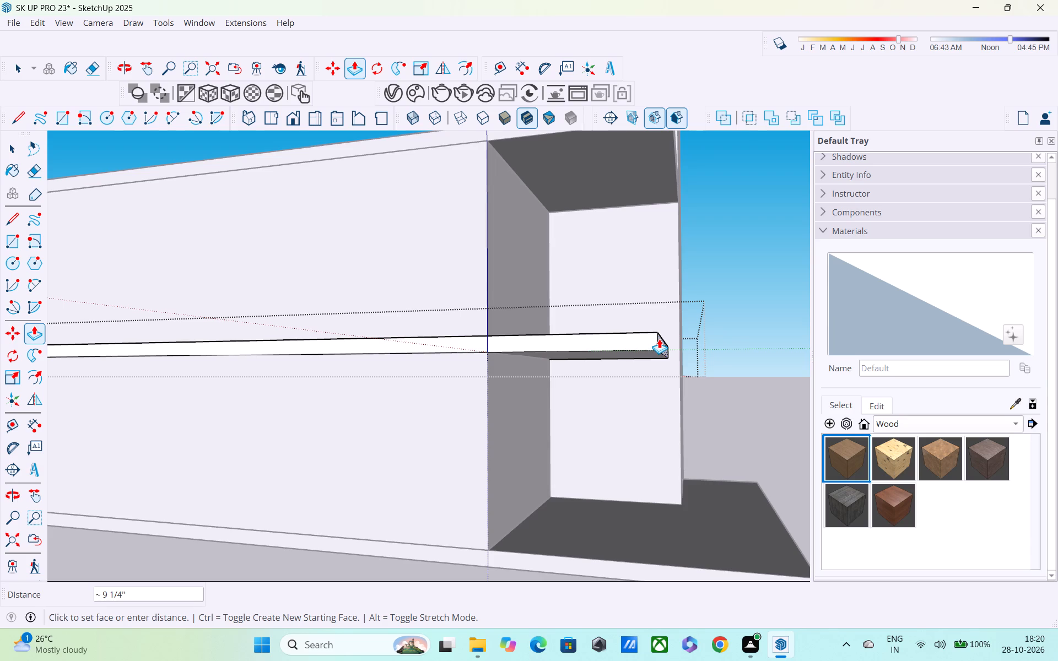
middle_click_drag(659, 339, 674, 306, "shift")
middle_click_drag(677, 304, 678, 366)
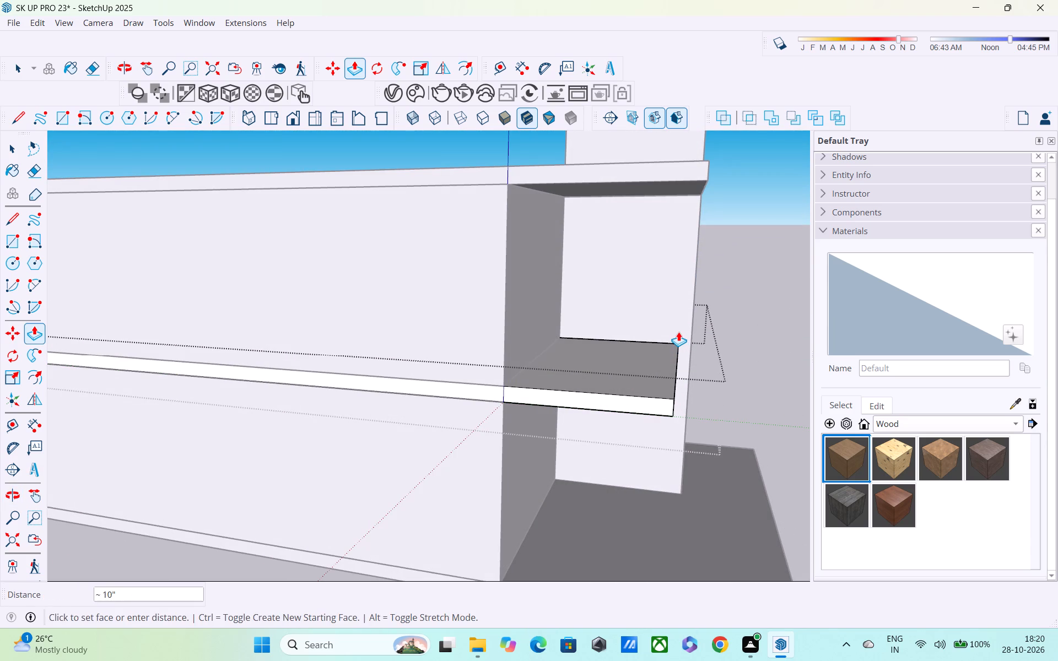
left_click(681, 336)
middle_click_drag(687, 363, 622, 301)
key("space")
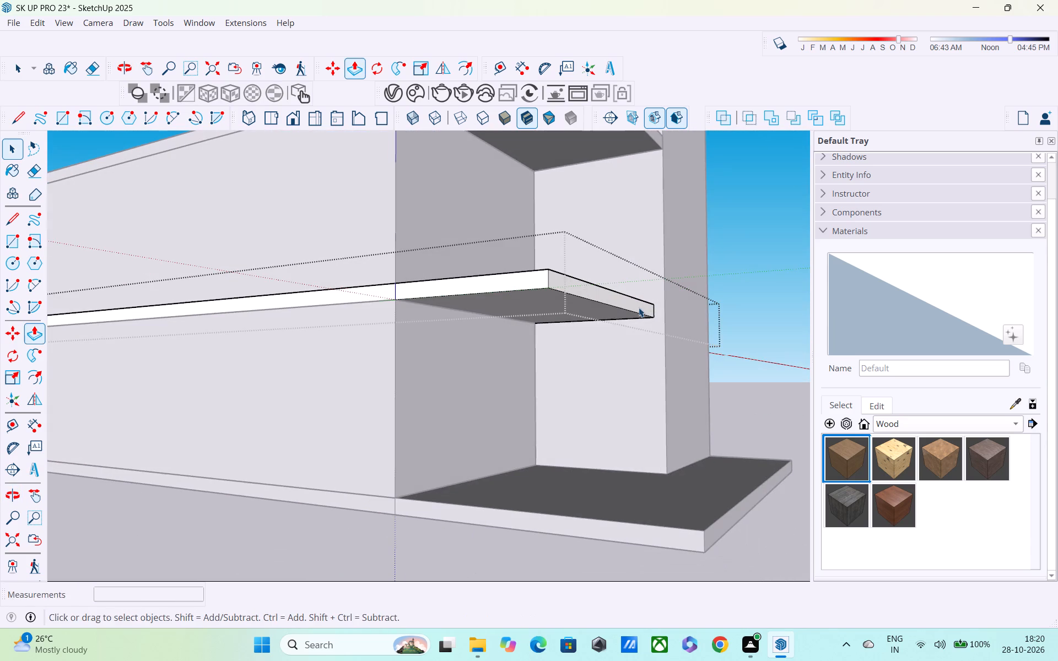
left_click(701, 235)
Compare the intermediate slab's set-back front edge with the roof slab and tower from the front and side.
middle_click_drag(792, 244, 620, 326)
scroll(618, 326, "down", 5)
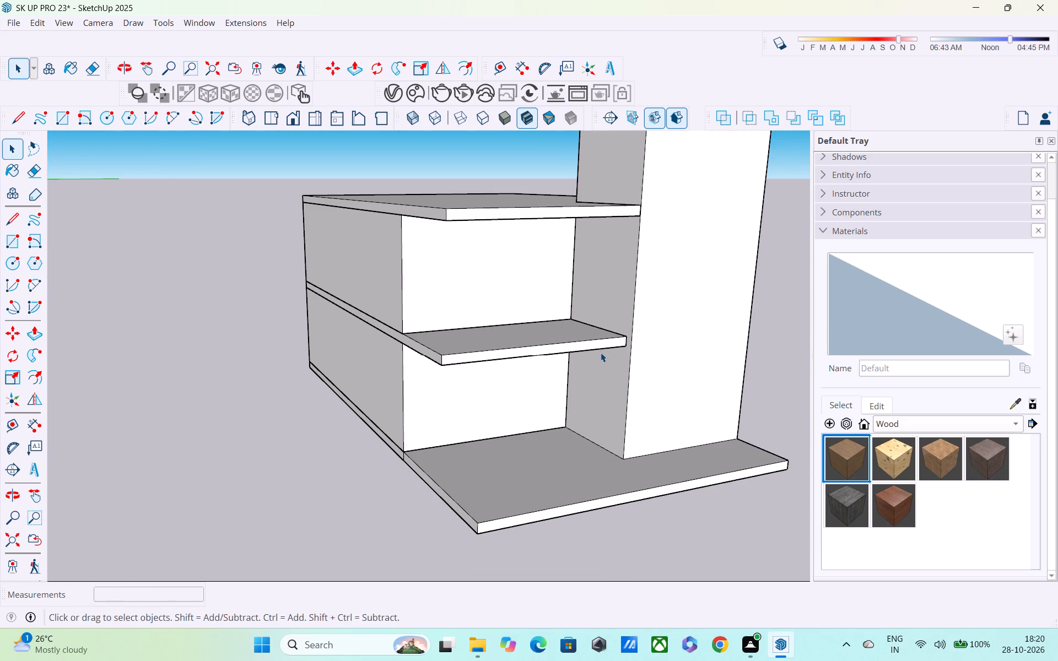
middle_click_drag(602, 361, 657, 349, "shift")
middle_click_drag(641, 349, 725, 428, "shift")
scroll(725, 428, "down", 1, "shift")
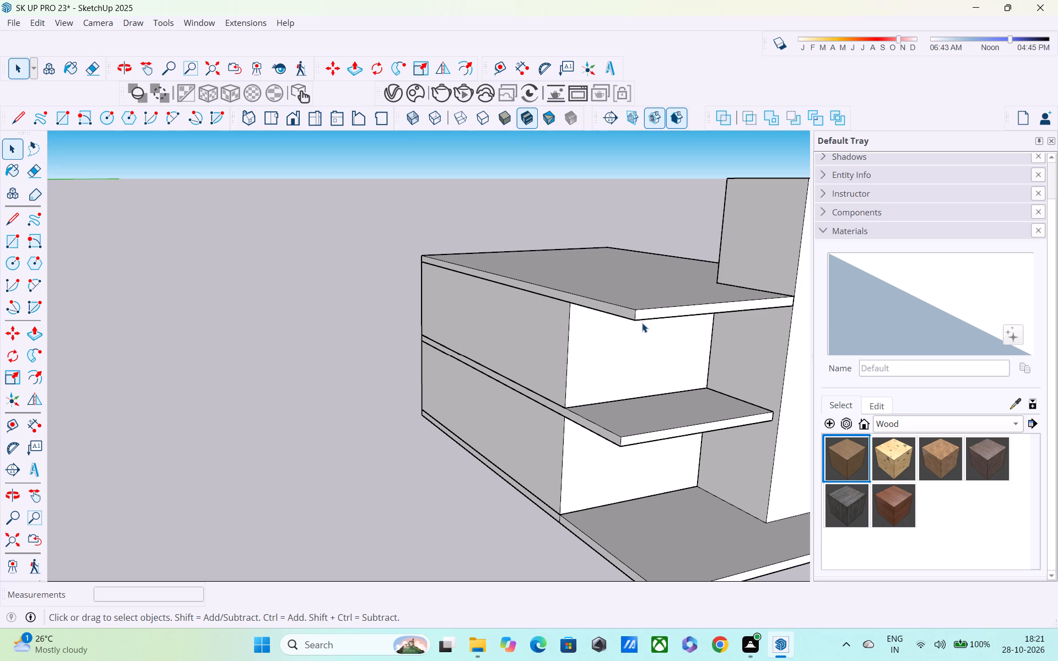
scroll(642, 323, "down", 2)
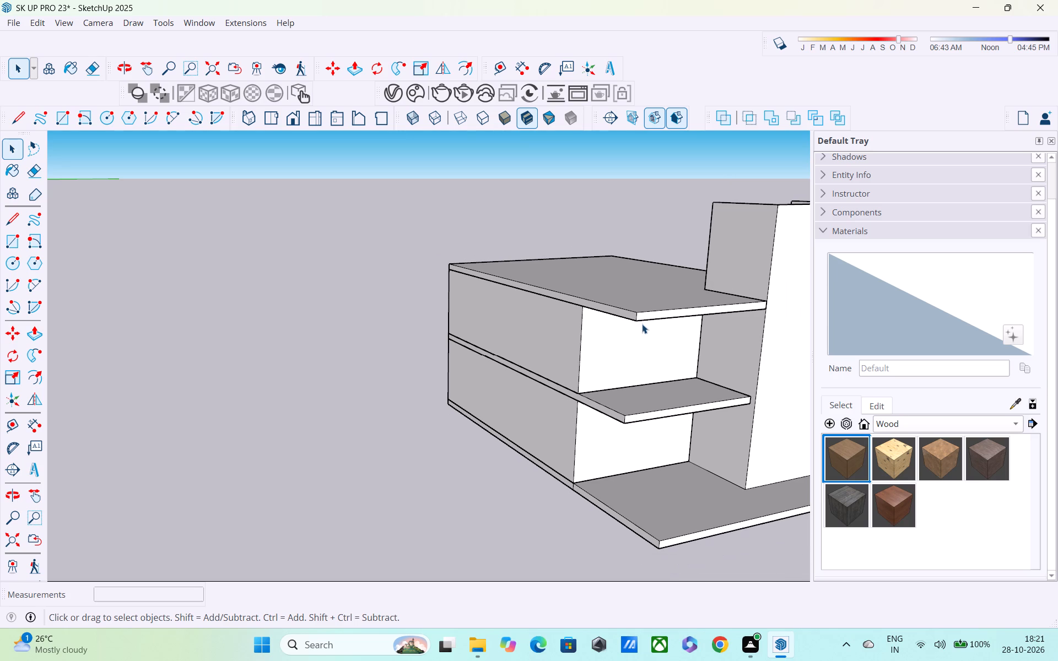
scroll(641, 328, "down", 1)
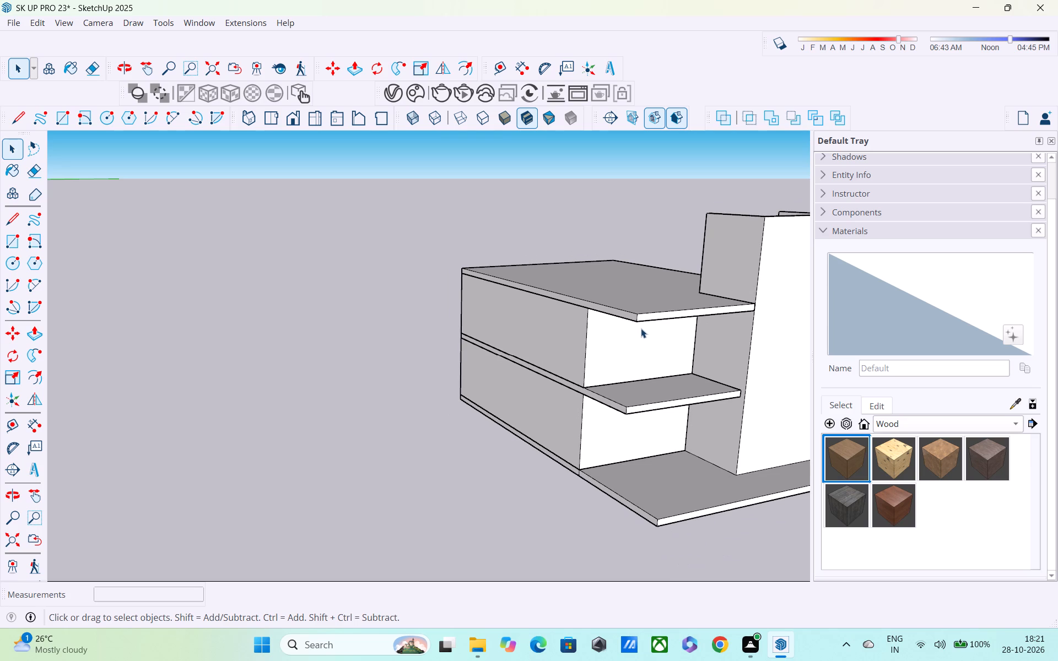
middle_click_drag(641, 328, 547, 347)
scroll(546, 347, "up", 3)
middle_click_drag(546, 344, 652, 322)
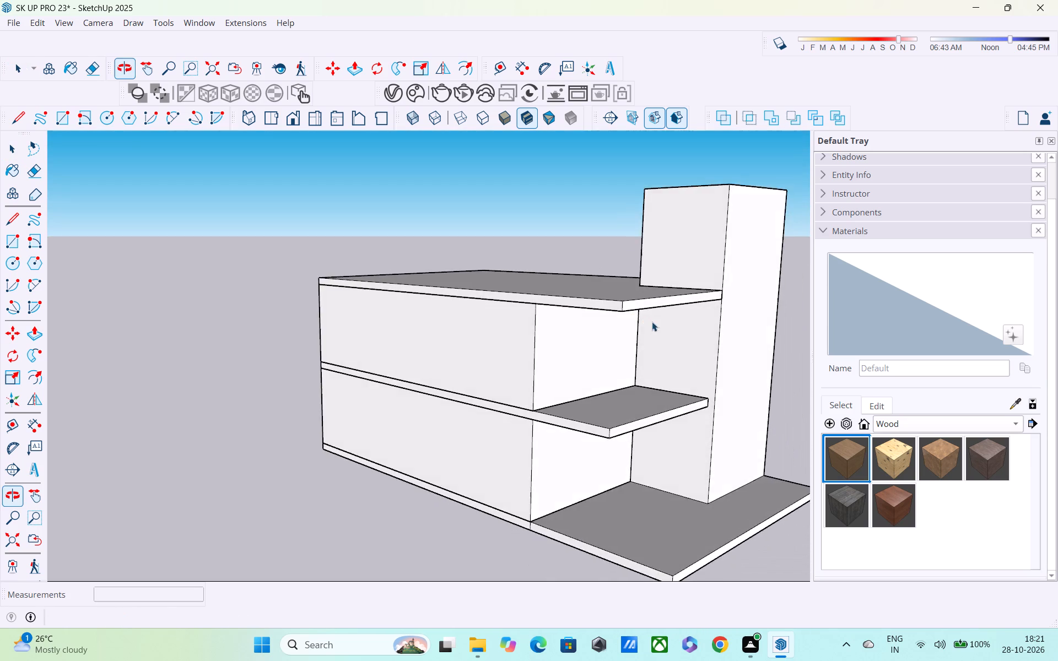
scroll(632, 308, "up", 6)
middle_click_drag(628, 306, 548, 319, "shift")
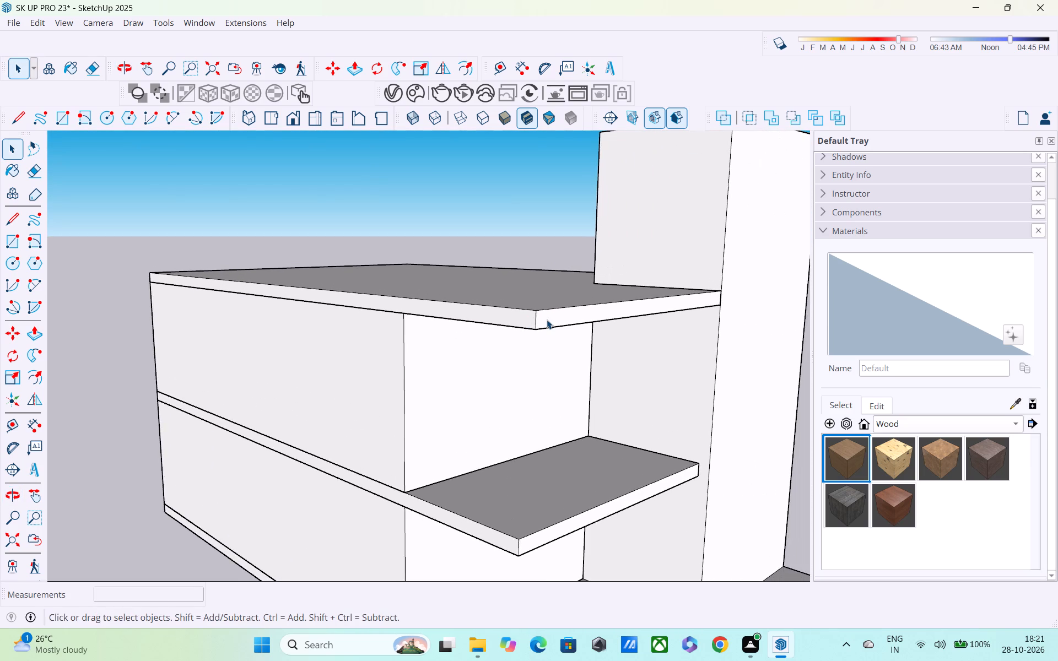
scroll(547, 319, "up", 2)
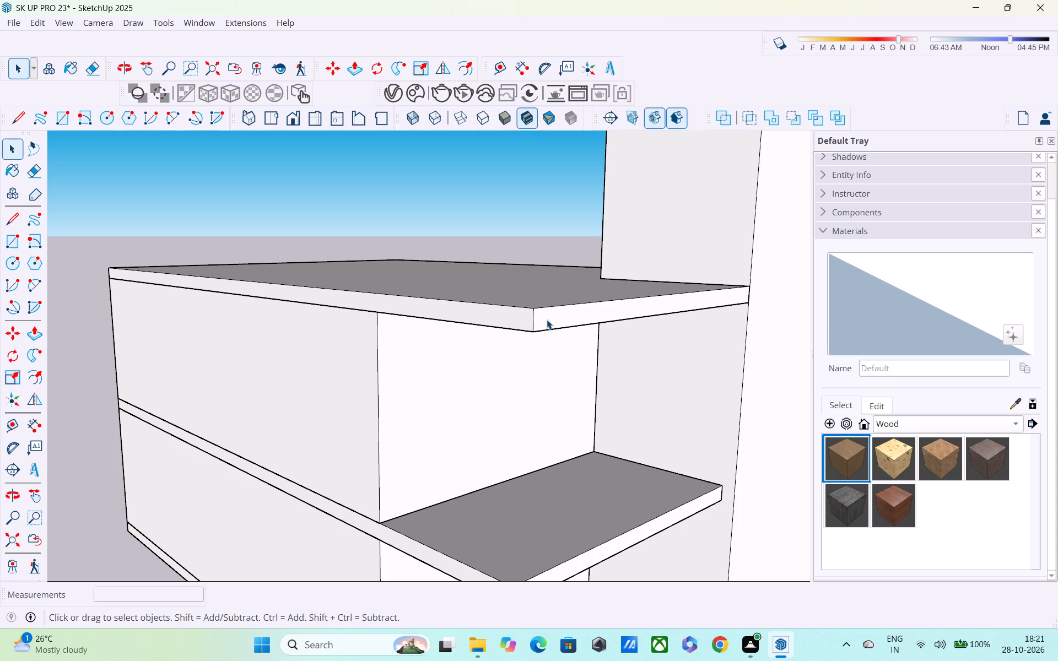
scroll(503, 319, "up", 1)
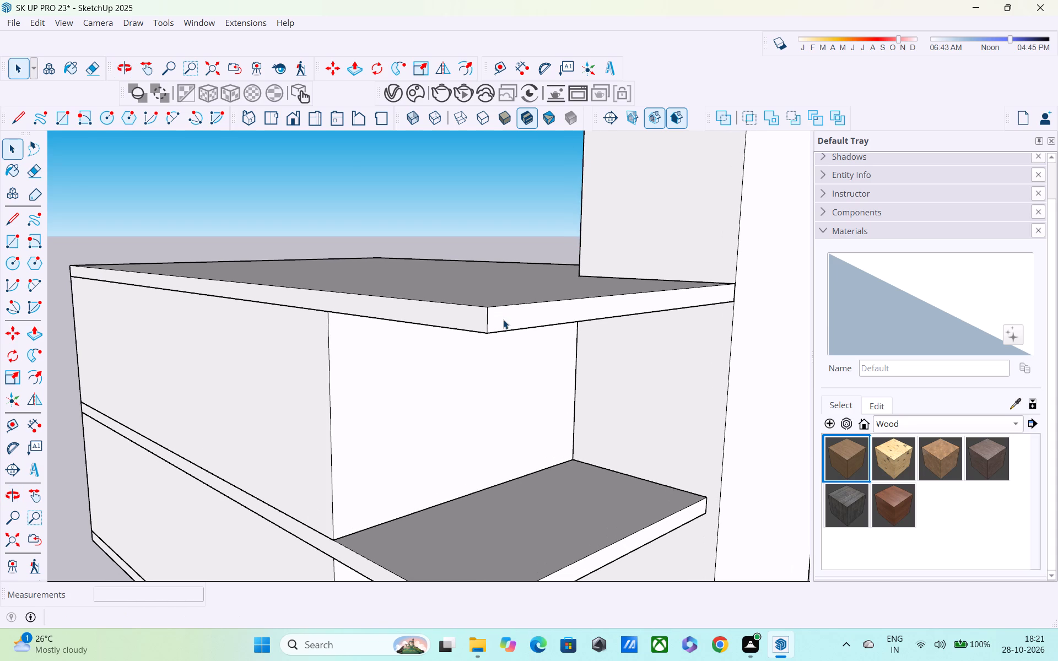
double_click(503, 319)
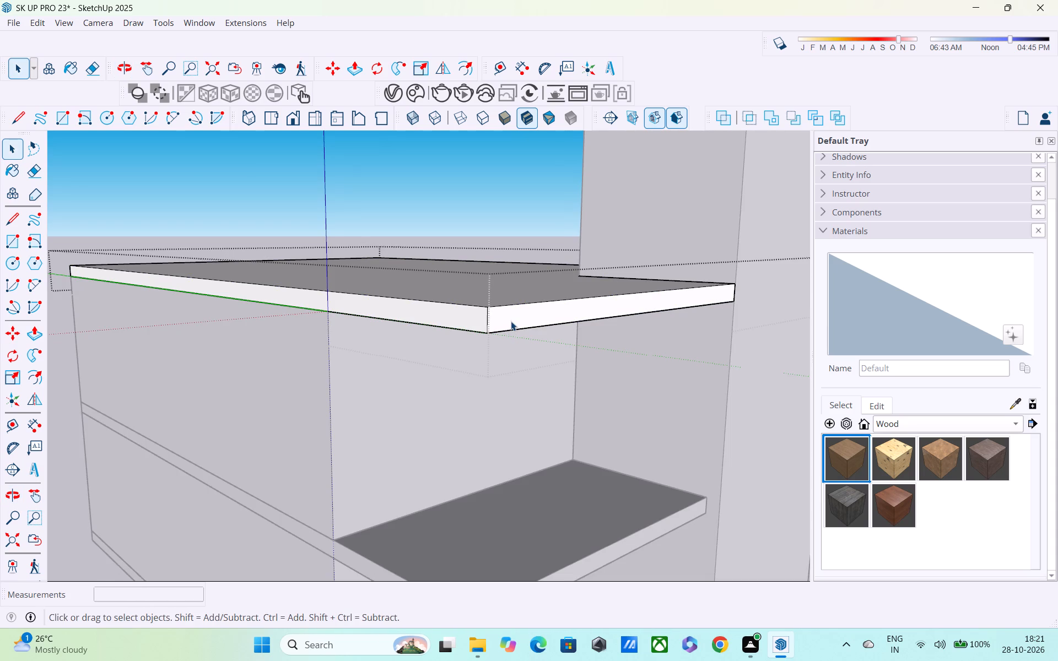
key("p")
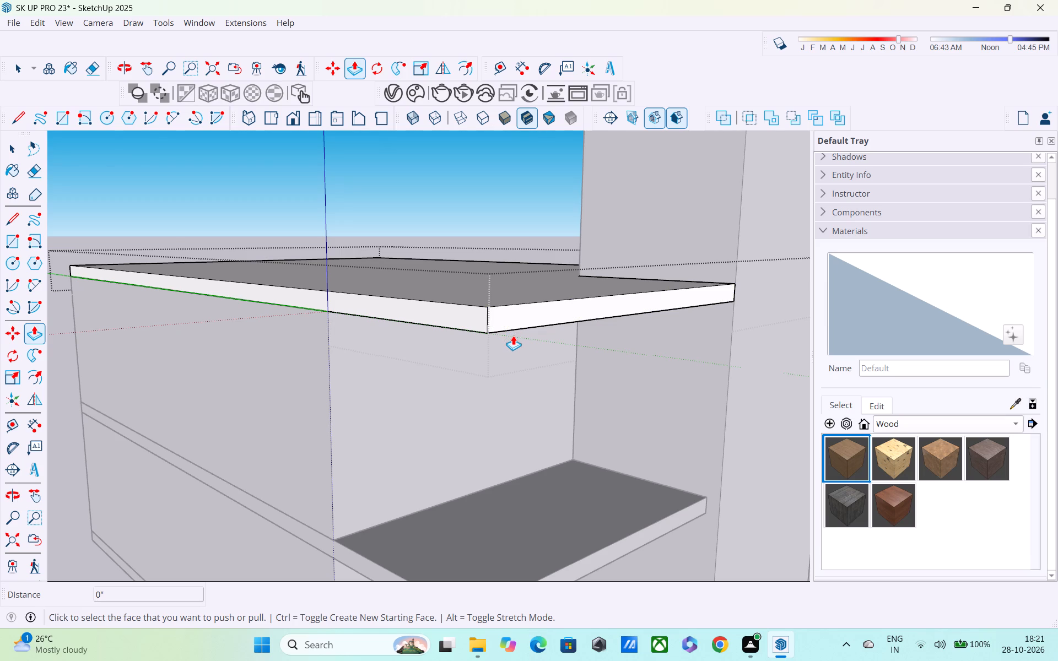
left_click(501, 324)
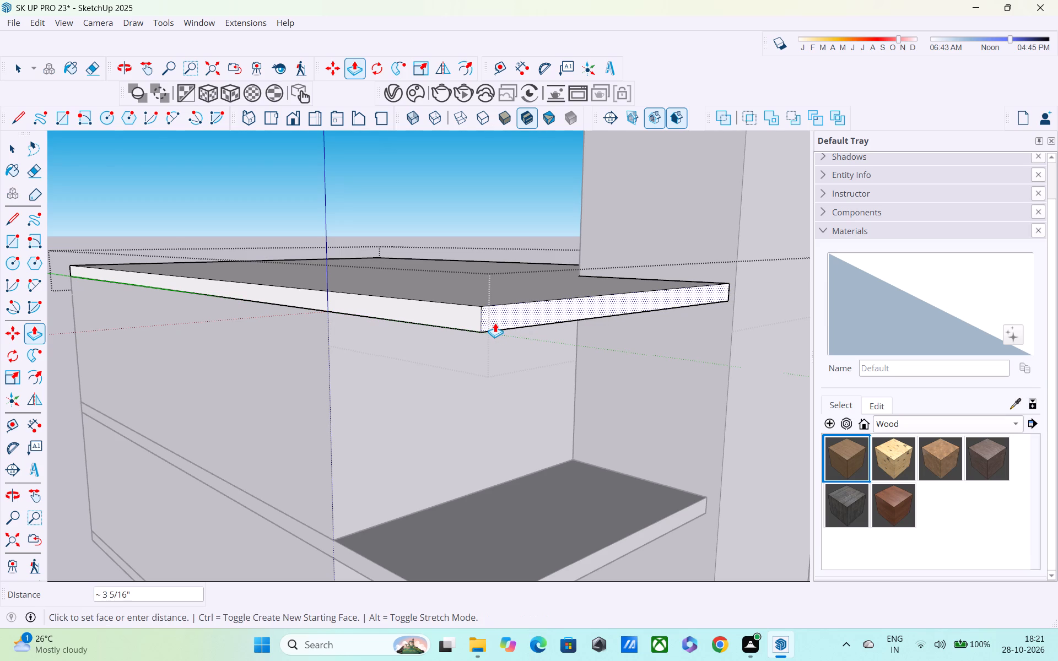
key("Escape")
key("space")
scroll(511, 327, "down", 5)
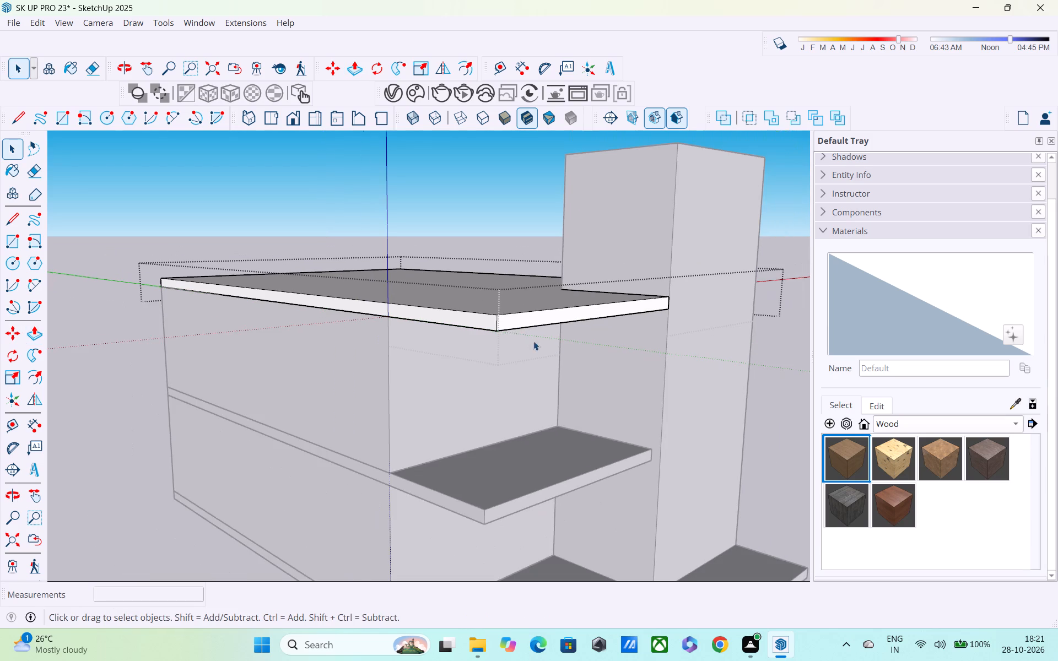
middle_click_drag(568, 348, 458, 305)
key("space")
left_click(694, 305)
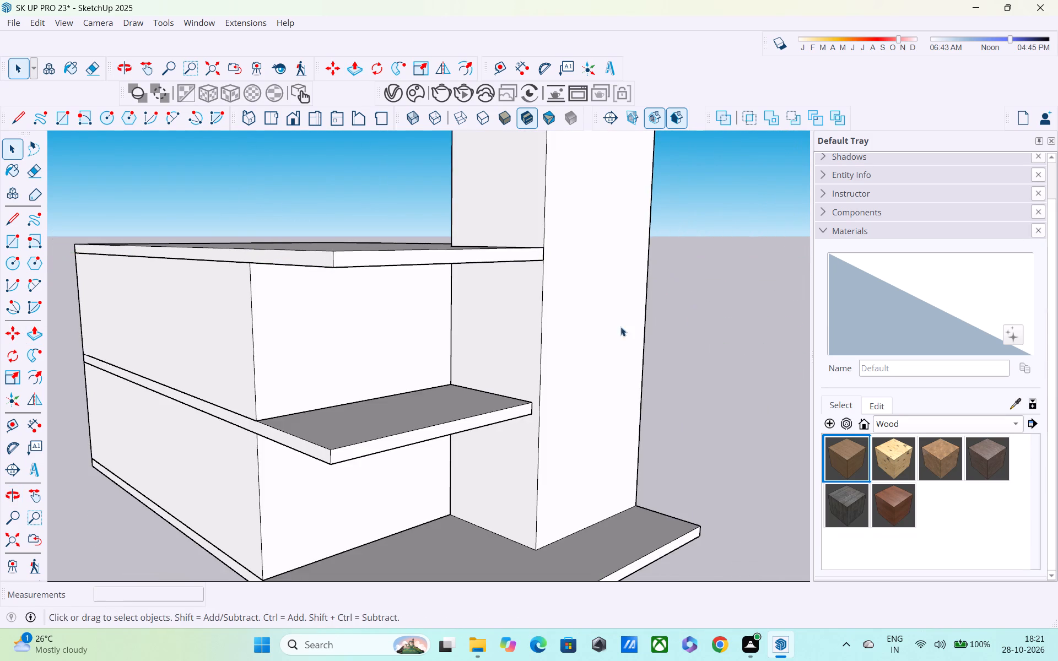
Examine the roof slab's front edge and outer corner against the tower face and the intermediate slab below.
middle_click_drag(620, 327, 730, 357)
middle_click_drag(659, 353, 676, 376, "shift")
scroll(601, 350, "up", 2)
middle_click_drag(579, 338, 563, 327)
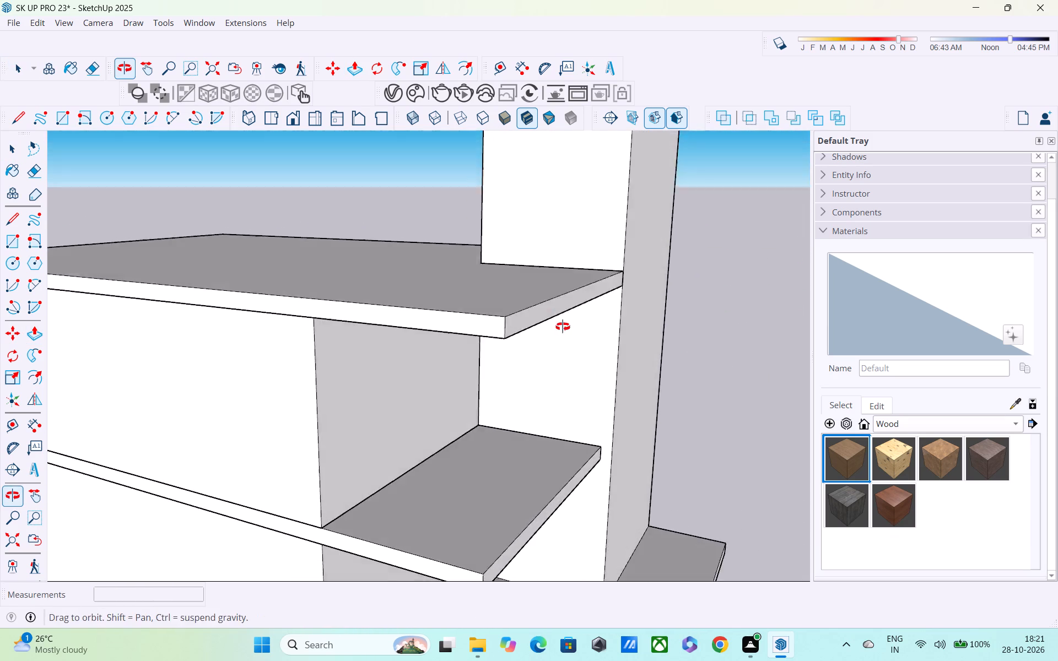
middle_click_drag(563, 327, 547, 309)
middle_click_drag(543, 305, 698, 362, "shift")
scroll(701, 349, "up", 2)
middle_click_drag(711, 362, 533, 356)
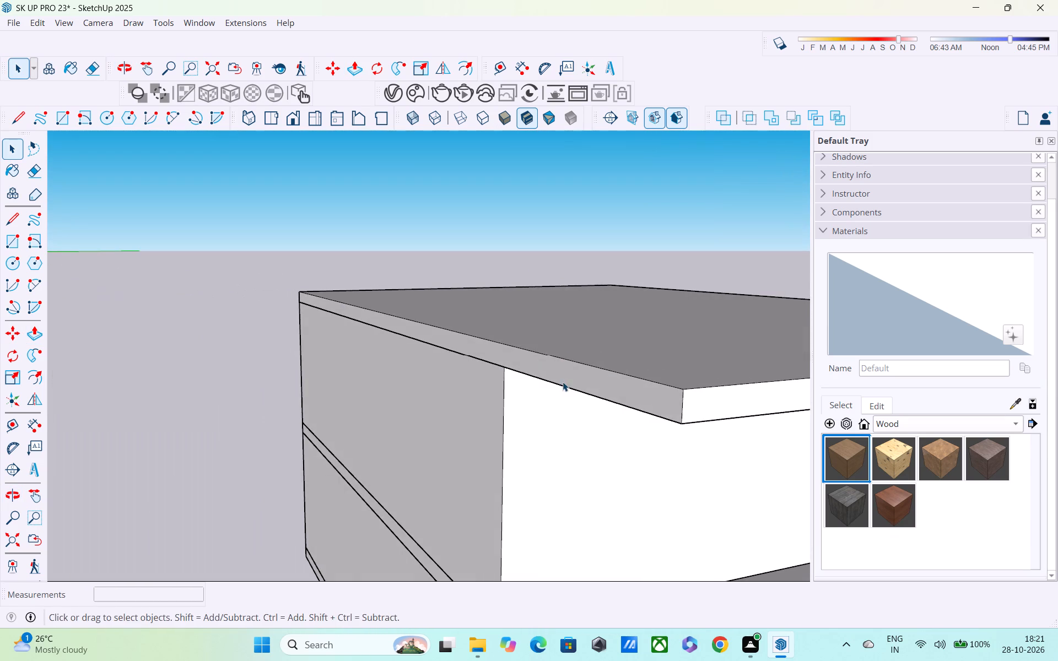
scroll(563, 382, "down", 4)
middle_click_drag(580, 386, 524, 346)
scroll(535, 344, "down", 2)
middle_click_drag(569, 350, 549, 343, "shift")
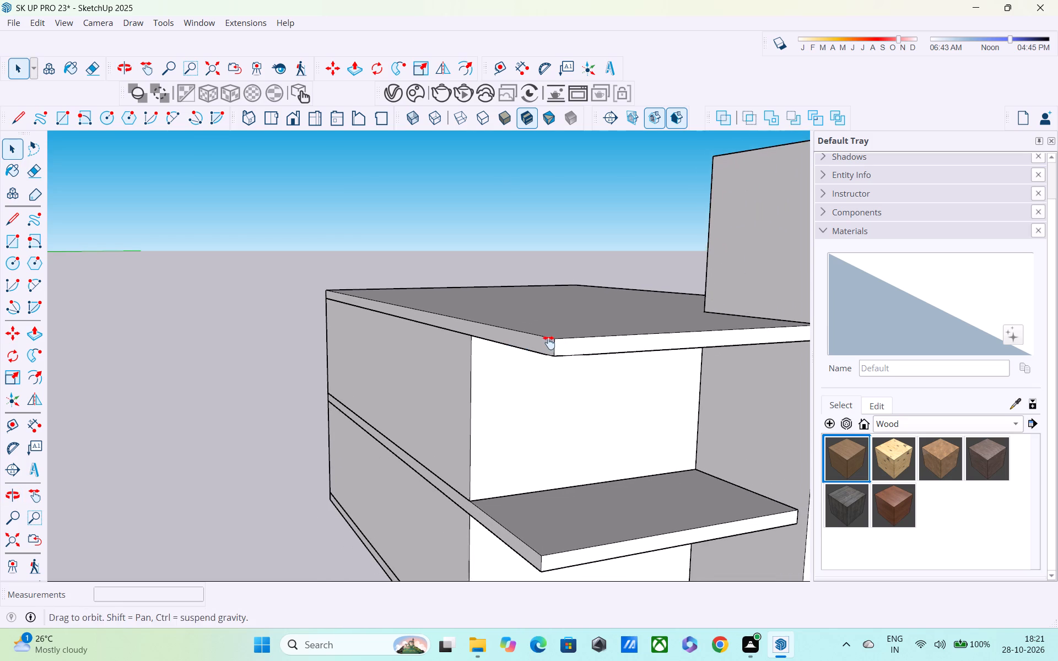
middle_click_drag(549, 343, 526, 333, "shift")
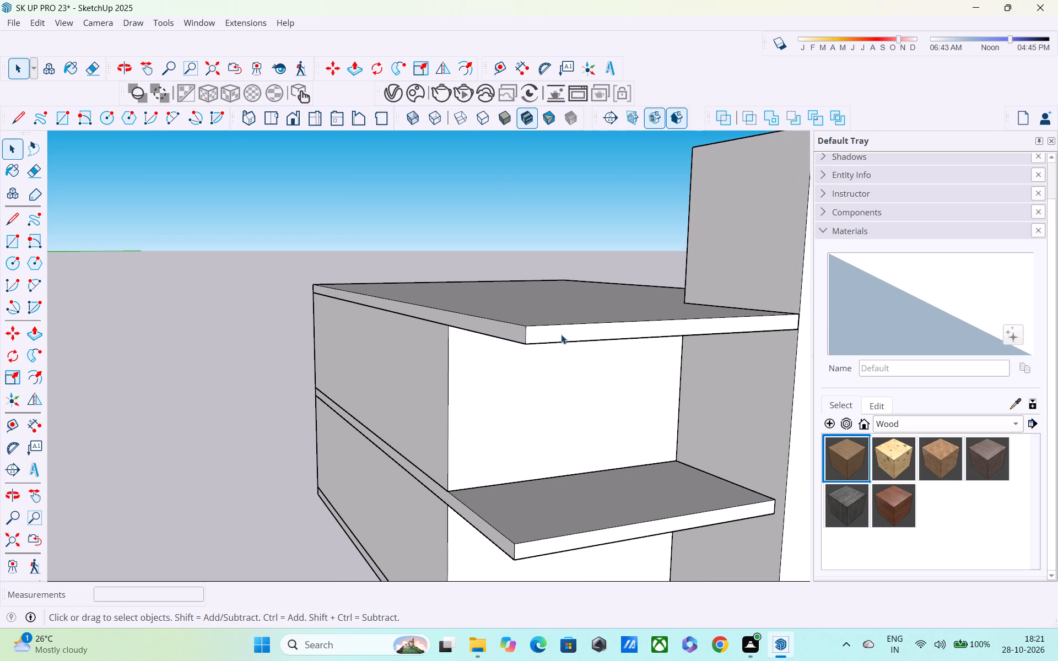
middle_click_drag(561, 334, 515, 341)
scroll(515, 341, "down", 3)
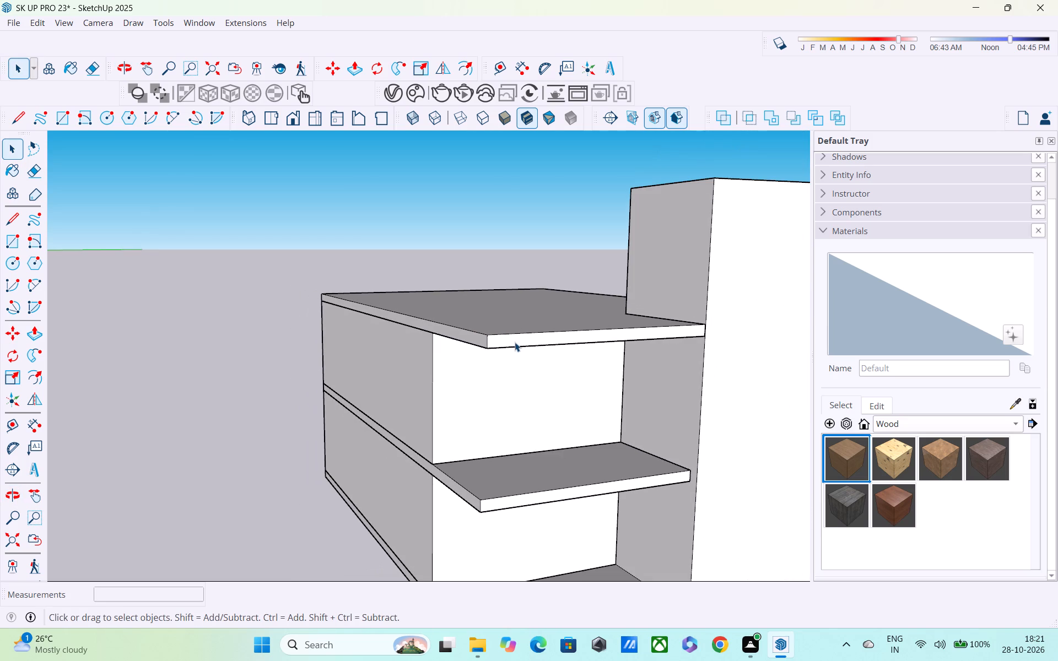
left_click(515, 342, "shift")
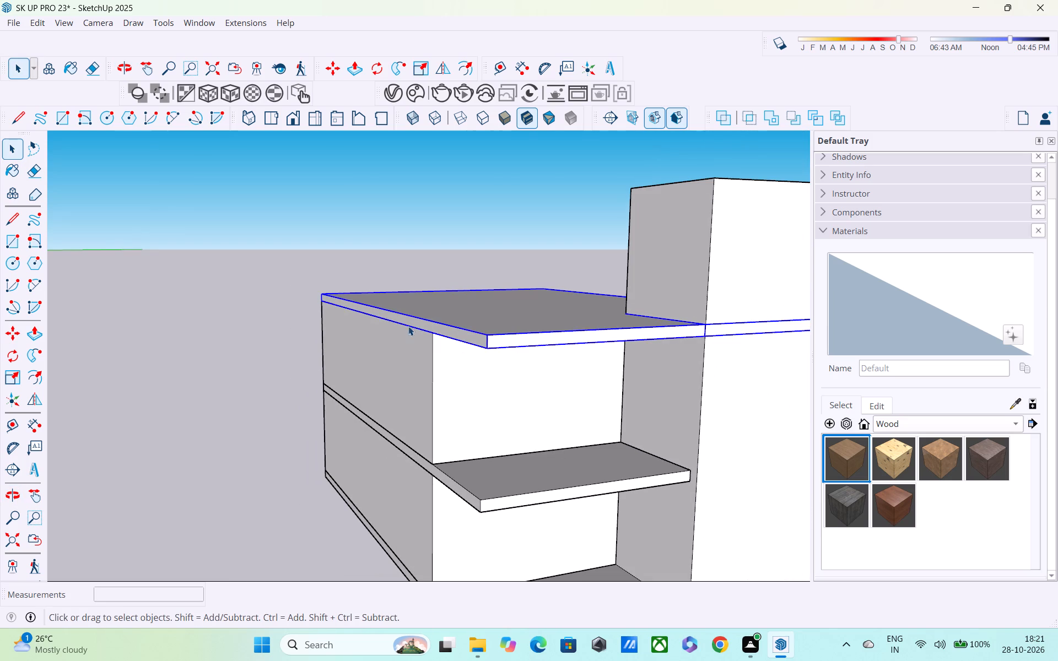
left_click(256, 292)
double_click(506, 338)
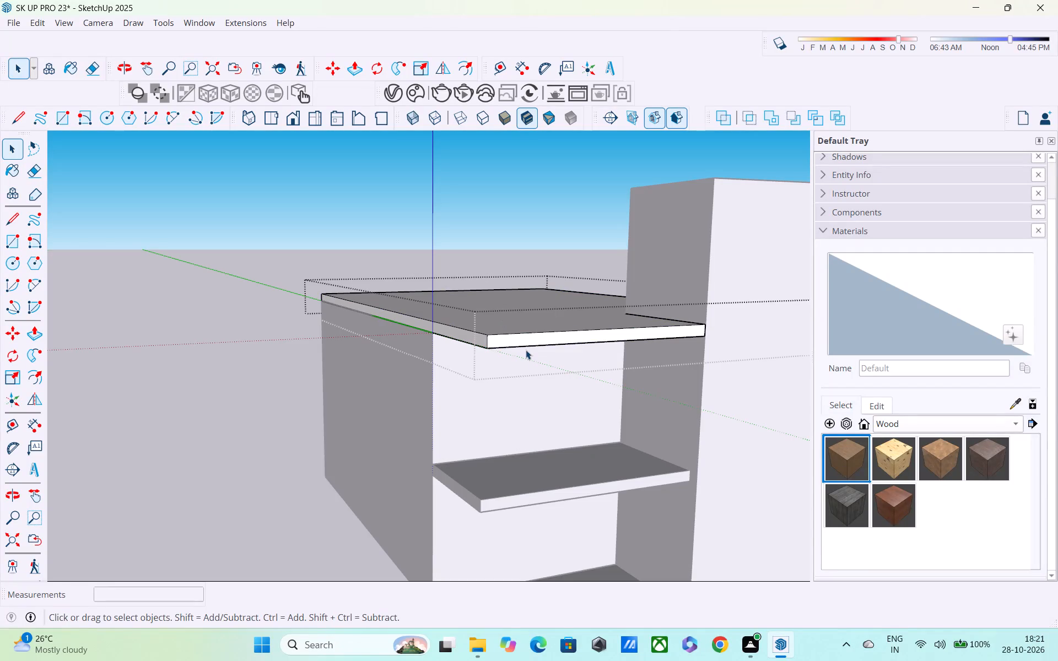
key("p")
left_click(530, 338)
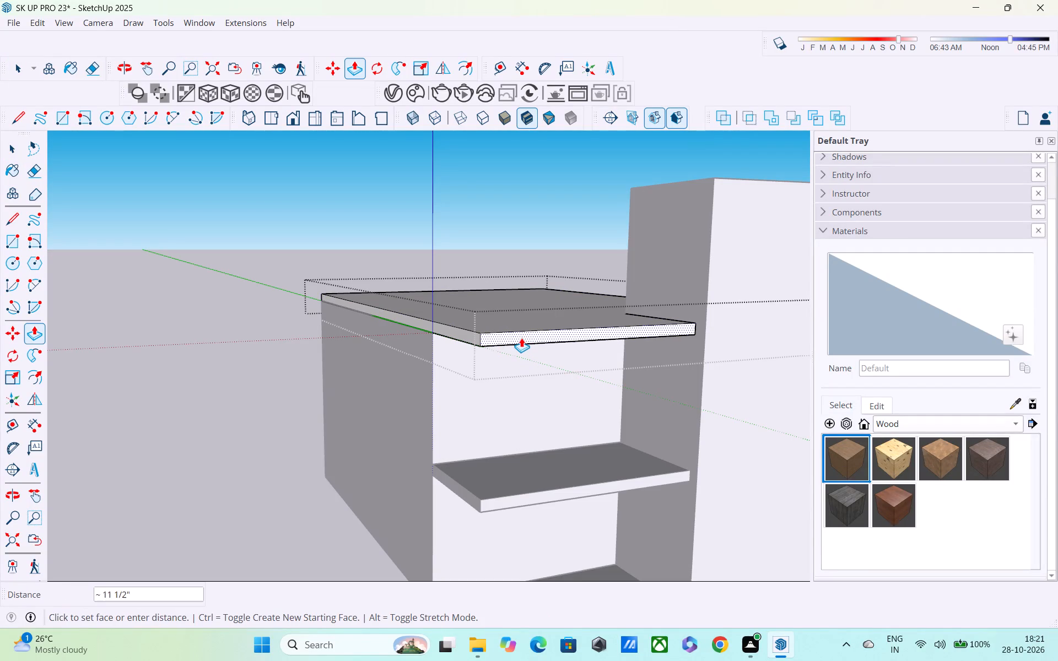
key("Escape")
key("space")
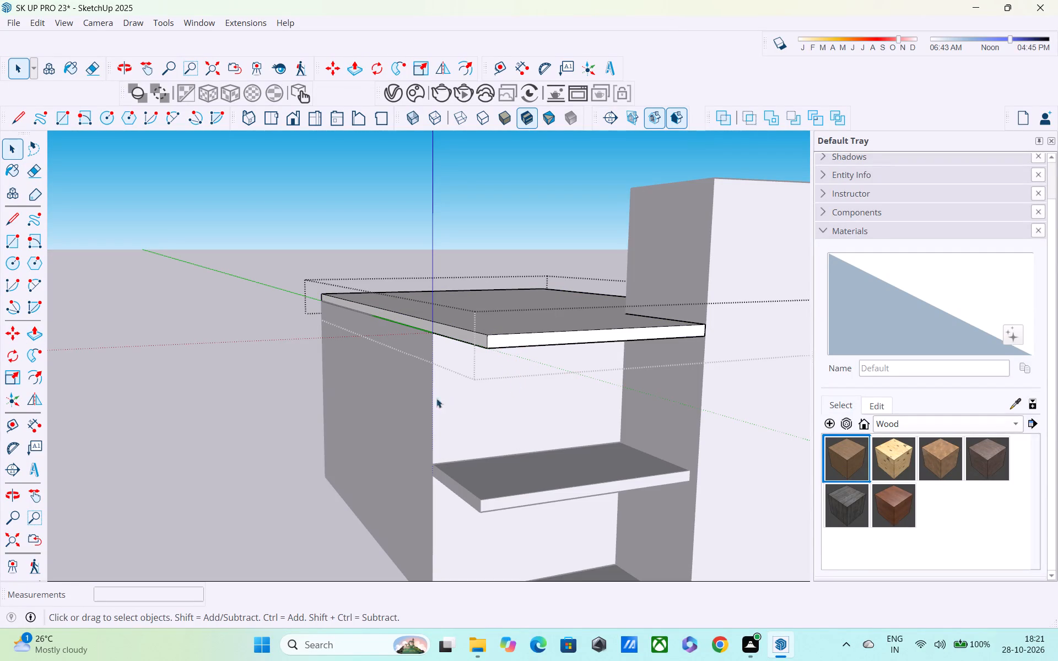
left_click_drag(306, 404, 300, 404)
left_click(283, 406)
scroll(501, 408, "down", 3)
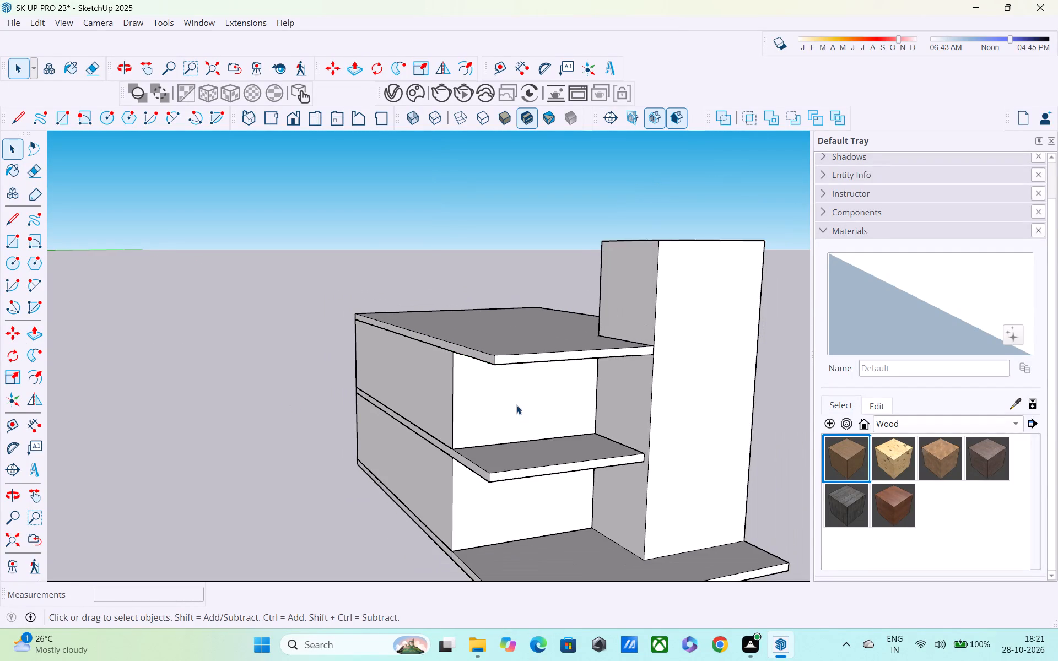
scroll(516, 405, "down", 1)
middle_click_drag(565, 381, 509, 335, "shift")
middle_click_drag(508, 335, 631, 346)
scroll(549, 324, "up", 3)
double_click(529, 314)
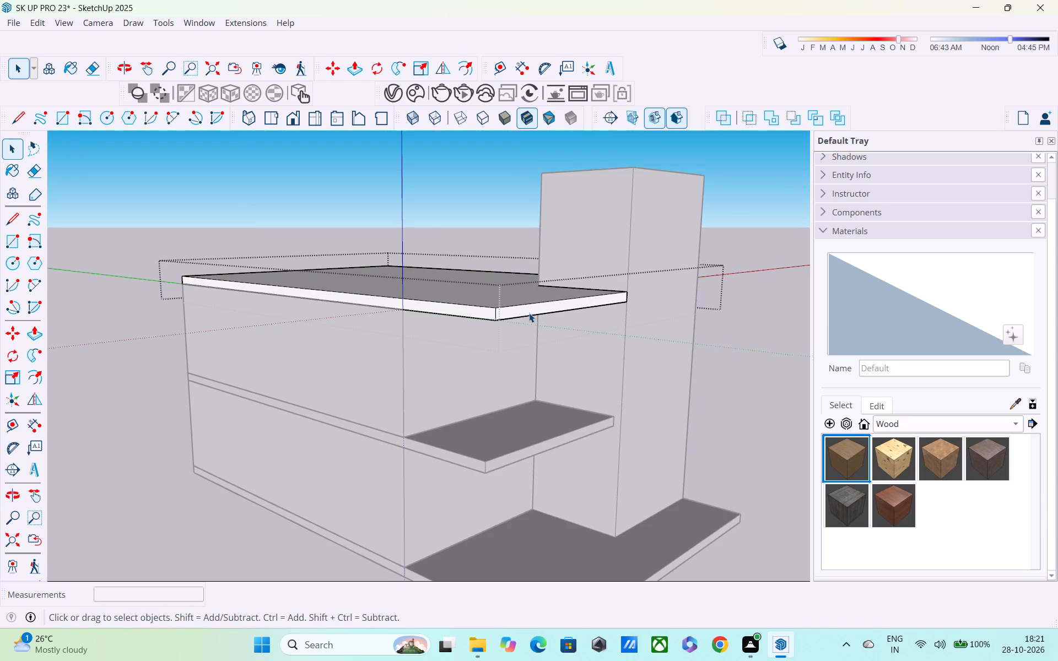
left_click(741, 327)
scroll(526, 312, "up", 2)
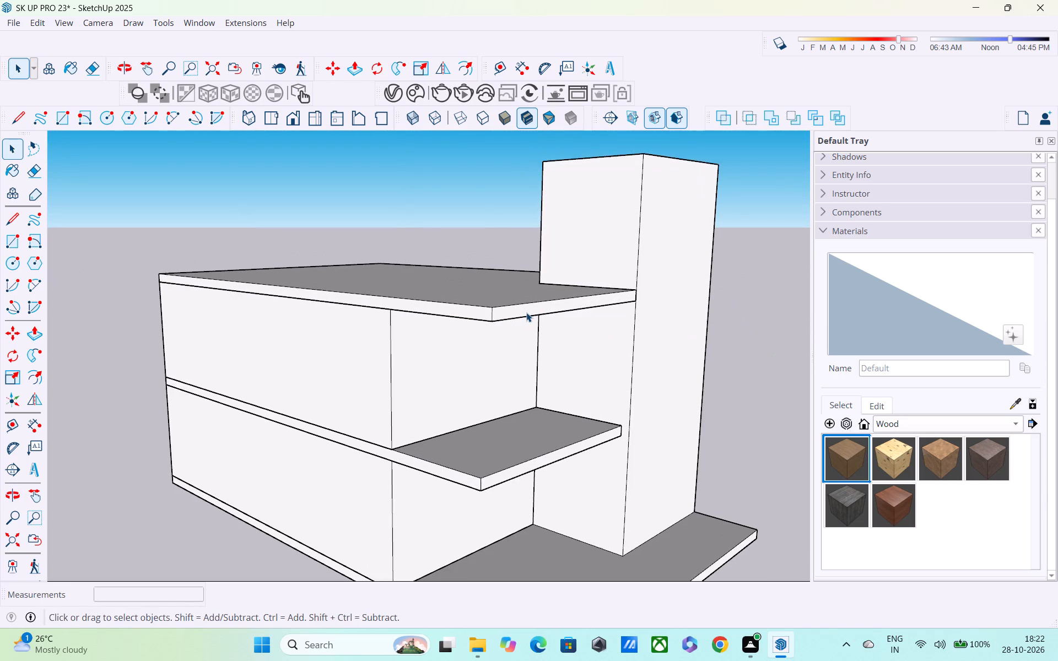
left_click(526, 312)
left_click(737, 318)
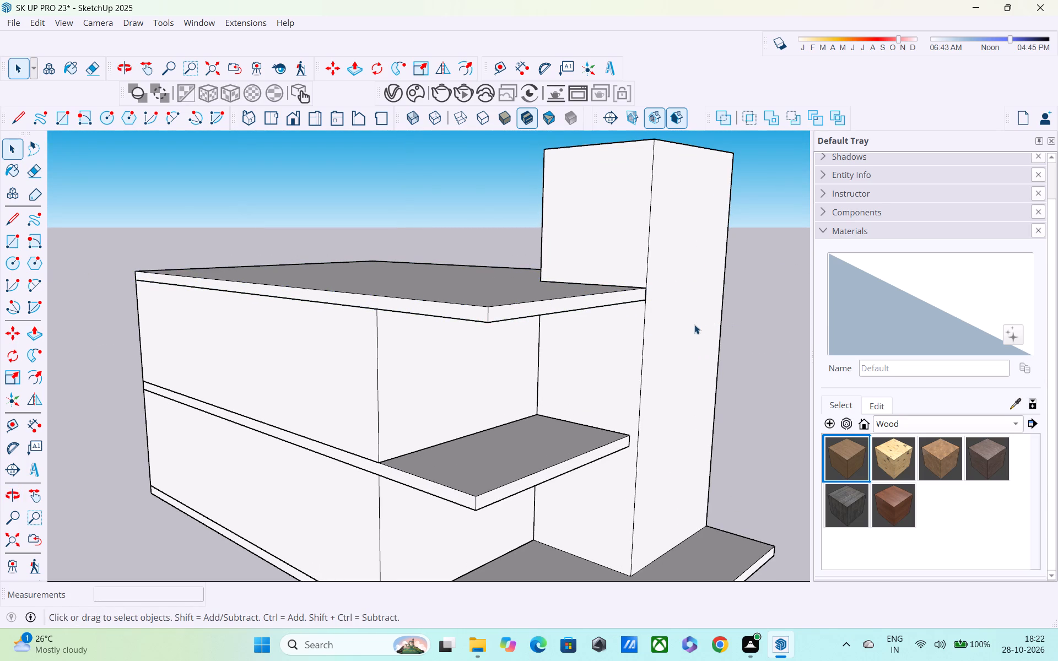
Compare the roof slab's front projection with the intermediate slab and tower face from above, below and the front.
middle_click_drag(691, 325, 646, 274)
middle_click_drag(642, 273, 703, 321)
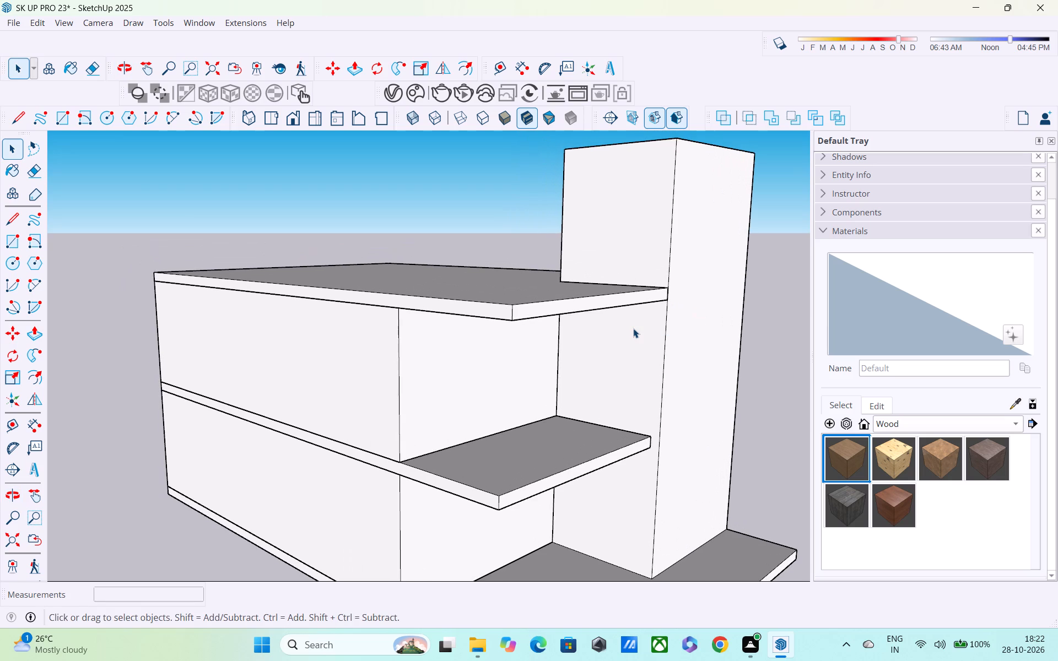
scroll(633, 328, "down", 1)
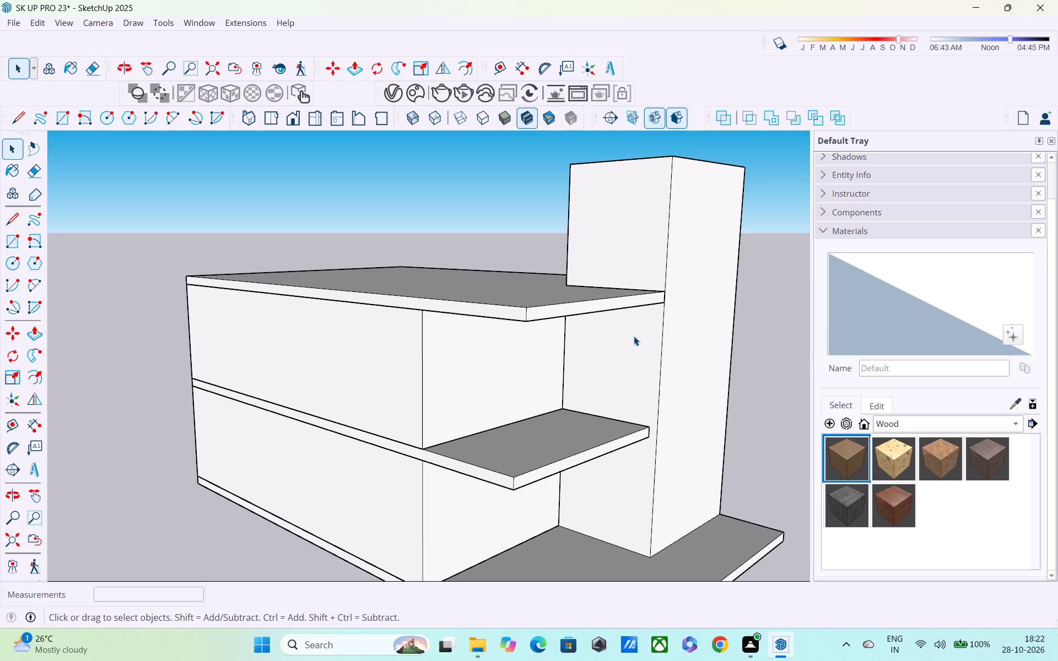
middle_click_drag(663, 333, 693, 329, "shift")
scroll(663, 308, "up", 1)
middle_click_drag(634, 286, 529, 283)
scroll(500, 328, "up", 3)
middle_click_drag(486, 299, 591, 286)
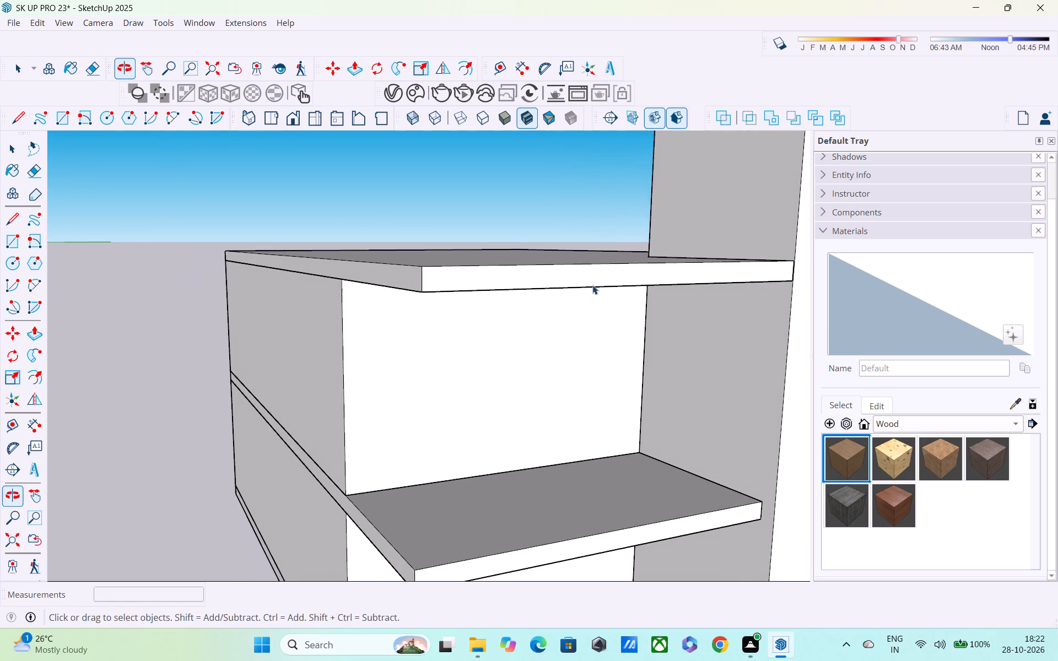
scroll(593, 284, "up", 3)
middle_click_drag(592, 282, 764, 250)
middle_click_drag(619, 327, 645, 247, "shift")
scroll(645, 256, "down", 4)
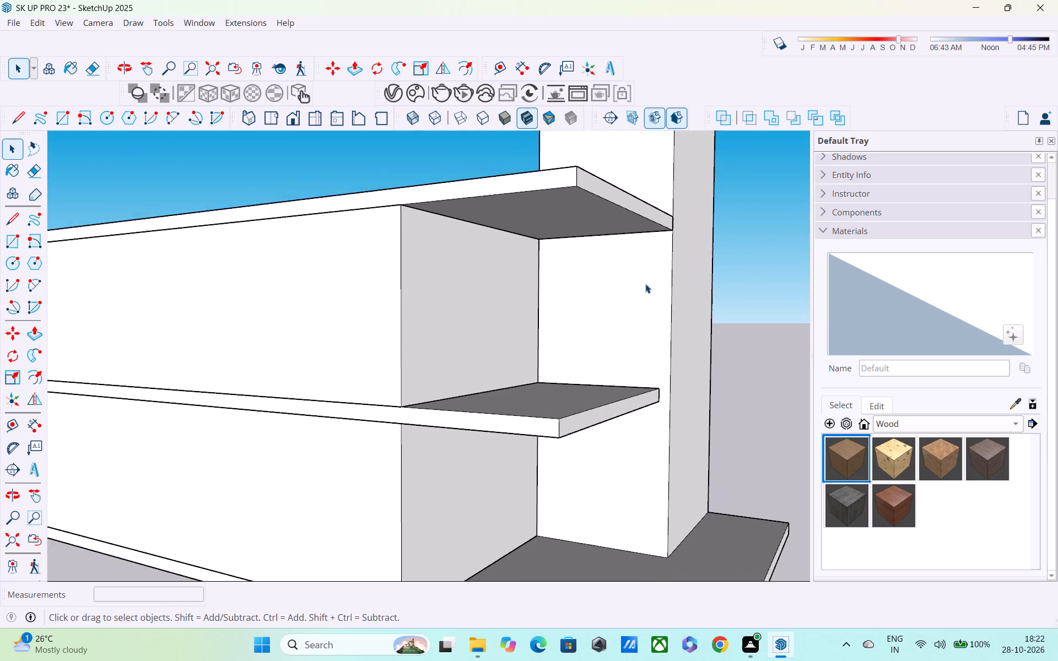
middle_click_drag(655, 325, 656, 292)
scroll(656, 292, "up", 1)
scroll(656, 291, "down", 4)
middle_click_drag(638, 335, 658, 360)
middle_click_drag(630, 396, 423, 405)
middle_click_drag(423, 405, 451, 398, "shift")
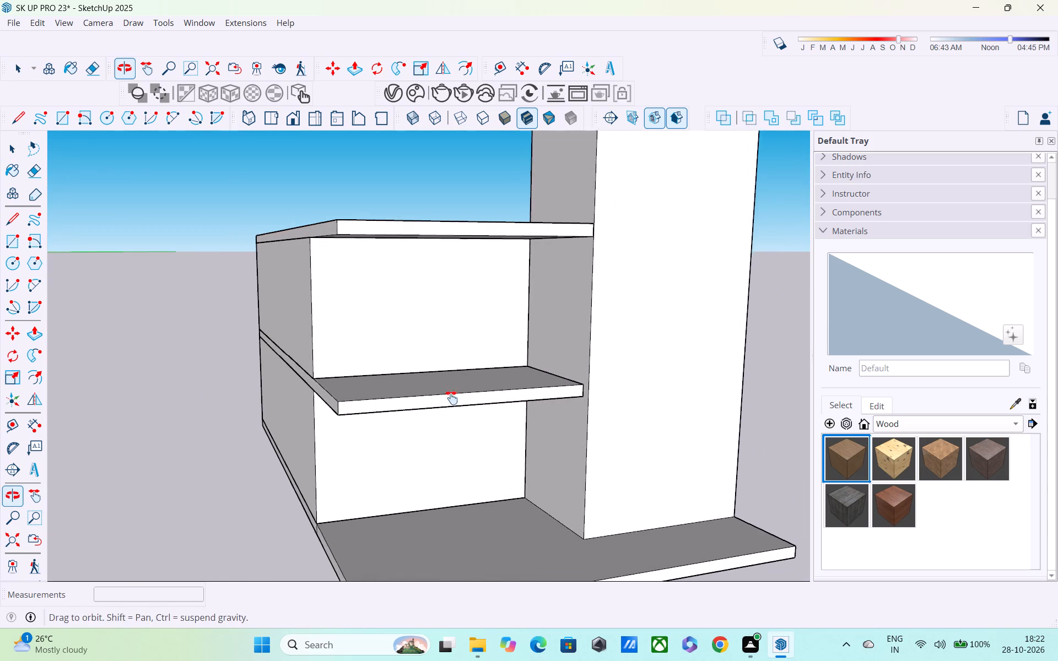
middle_click_drag(451, 398, 596, 375, "shift")
middle_click_drag(645, 364, 487, 395)
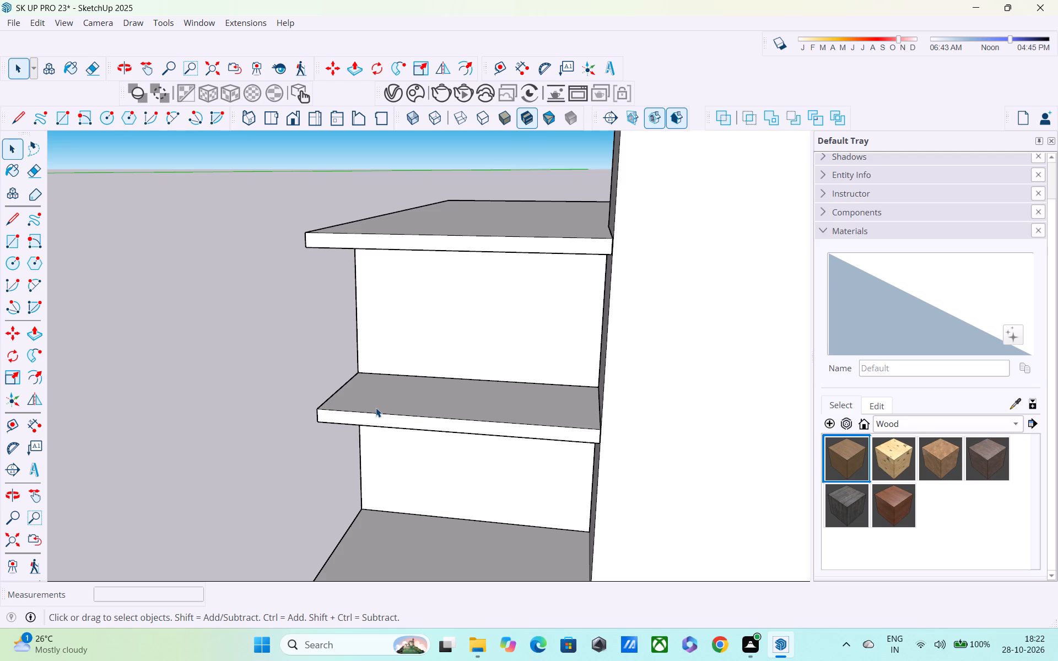
Inspect the intermediate slab's outer corner and side edge where it projects beyond the front wall, close up from several angles.
middle_click_drag(376, 408, 465, 397, "shift")
scroll(462, 384, "up", 4)
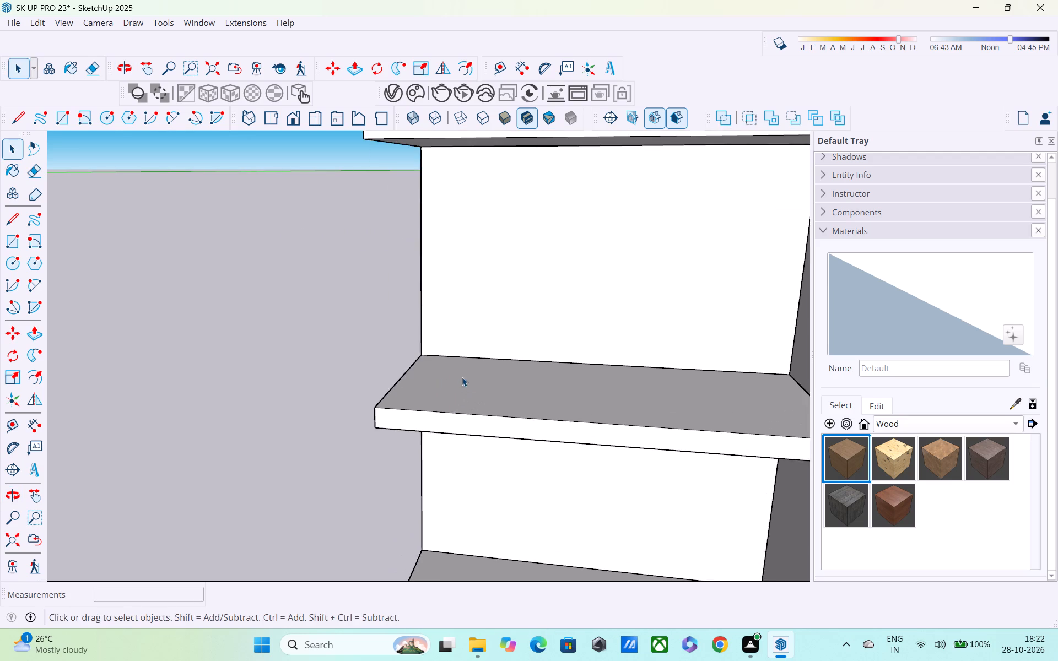
middle_click_drag(462, 377, 550, 363)
middle_click(498, 371)
scroll(488, 365, "up", 1)
middle_click_drag(479, 360, 559, 454, "shift")
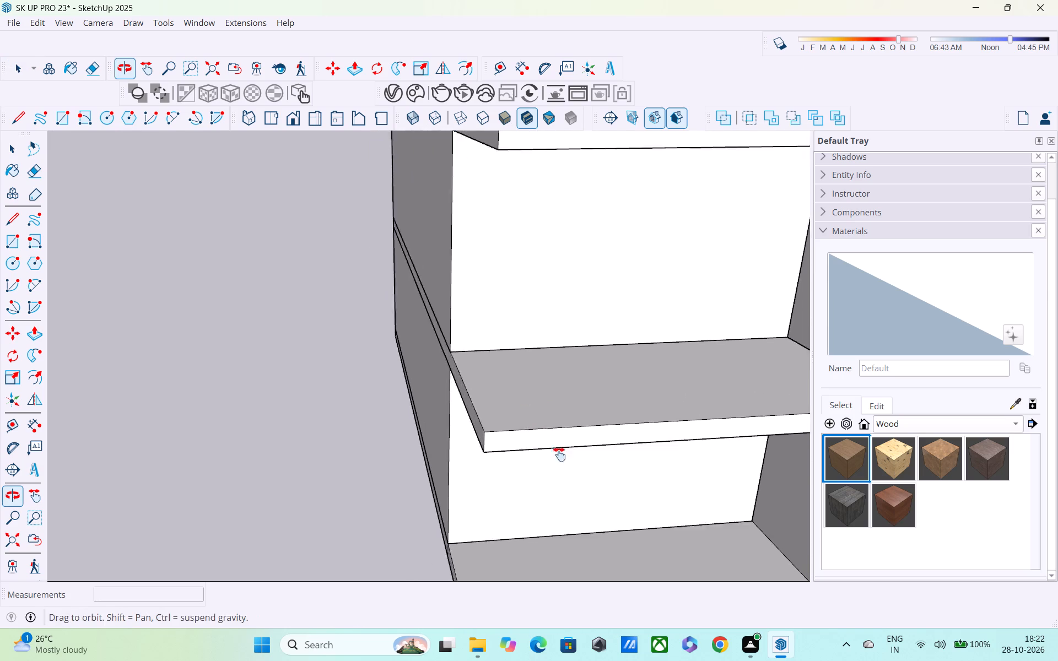
middle_click_drag(559, 454, 575, 475, "shift")
scroll(516, 440, "up", 3)
middle_click_drag(515, 439, 508, 486, "shift")
scroll(490, 470, "up", 3)
key("space")
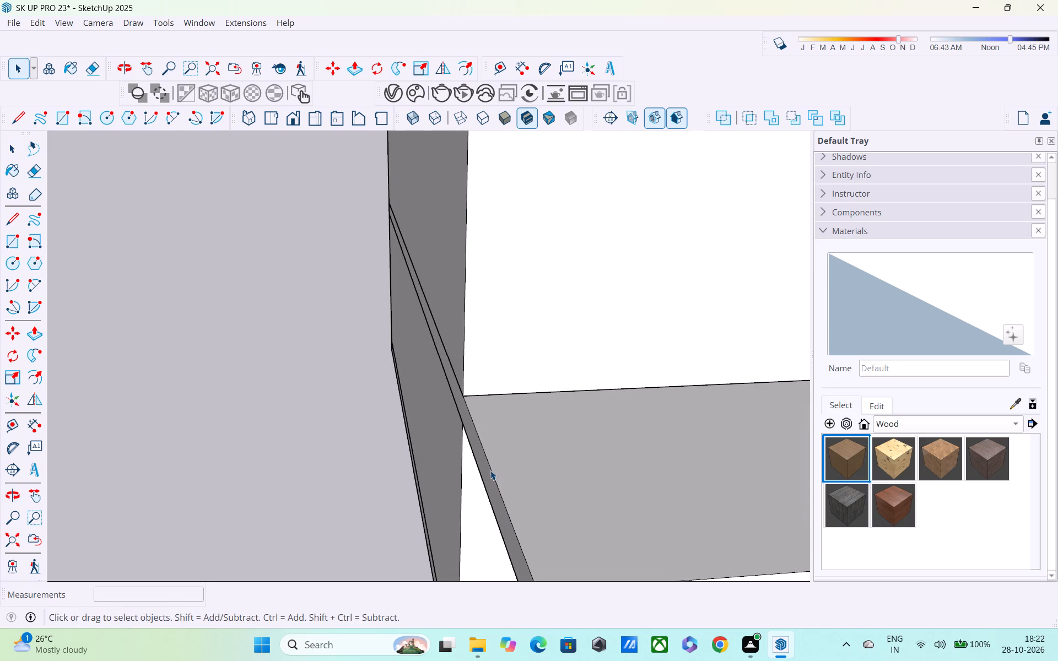
left_click(279, 449)
middle_click_drag(498, 432, 488, 374)
middle_click_drag(494, 404, 504, 462, "shift")
scroll(504, 470, "up", 1)
middle_click_drag(485, 424, 468, 365, "shift")
scroll(526, 493, "up", 1)
middle_click_drag(526, 493, 488, 442, "shift")
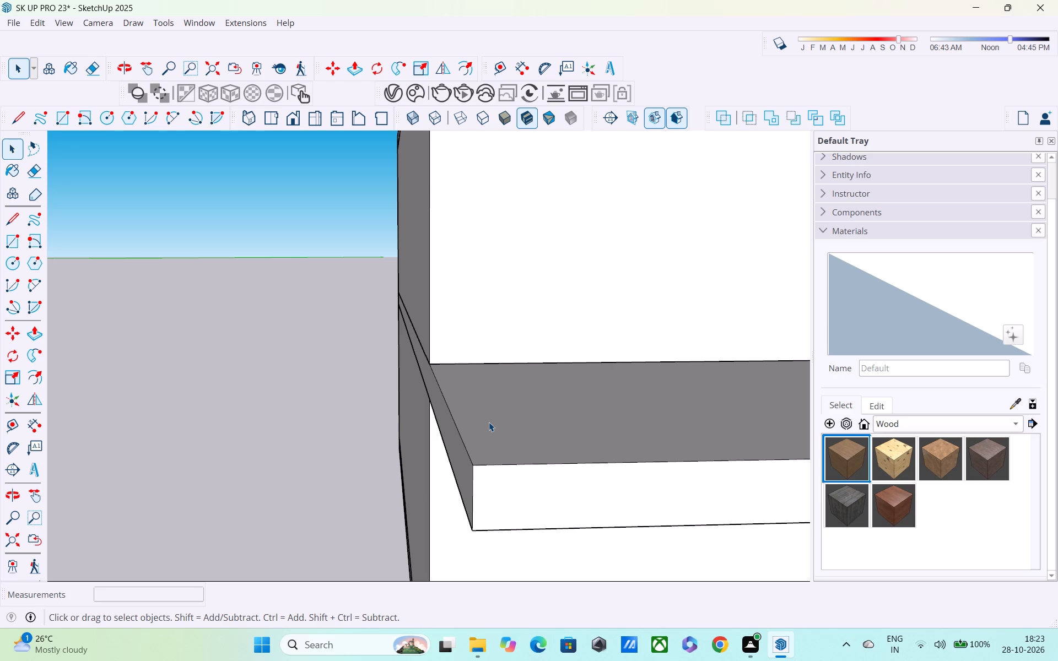
middle_click_drag(489, 422, 489, 386, "shift")
scroll(467, 358, "down", 2)
scroll(389, 418, "down", 1)
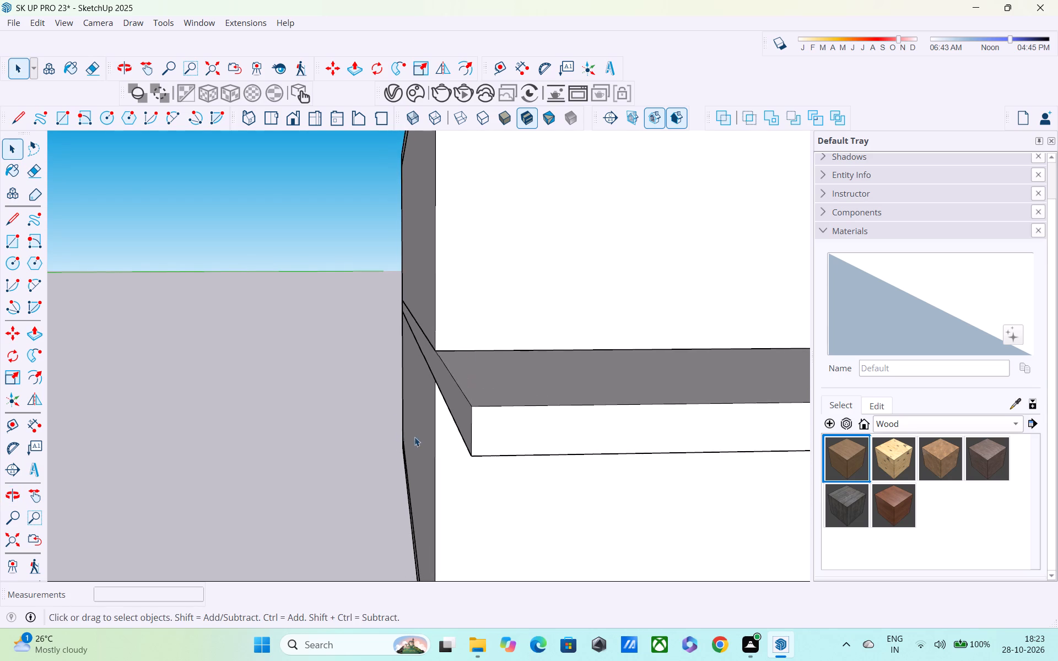
middle_click_drag(469, 422, 445, 285)
scroll(445, 280, "down", 4)
middle_click_drag(454, 302, 492, 489)
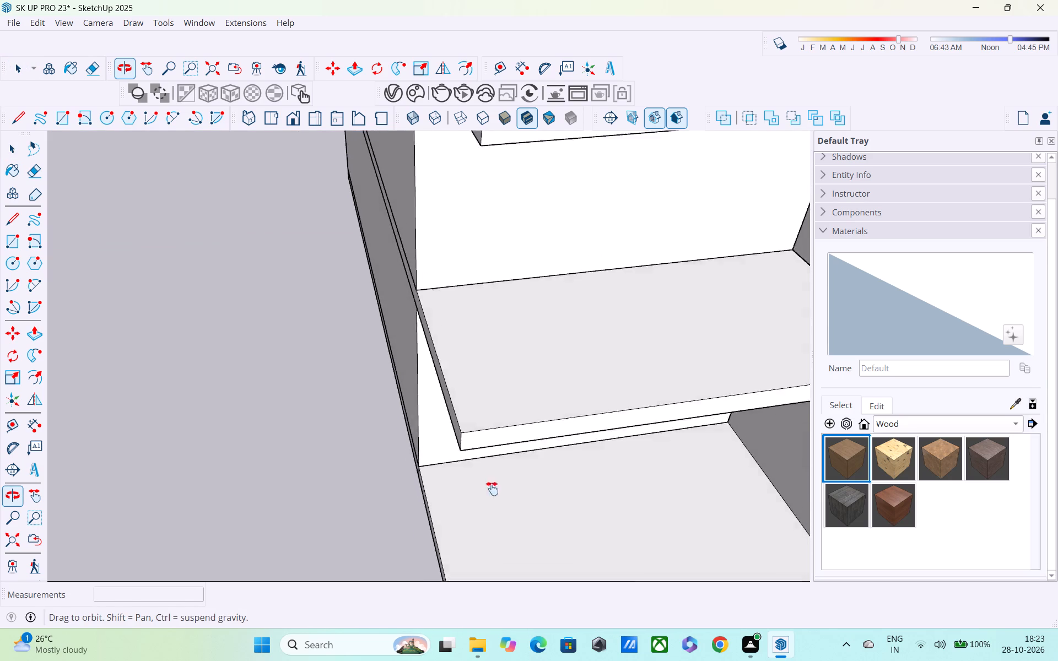
middle_click_drag(492, 489, 495, 504)
scroll(487, 428, "up", 3)
middle_click_drag(483, 422, 510, 358)
scroll(497, 391, "up", 3)
middle_click_drag(479, 407, 479, 454, "shift")
scroll(479, 445, "up", 3)
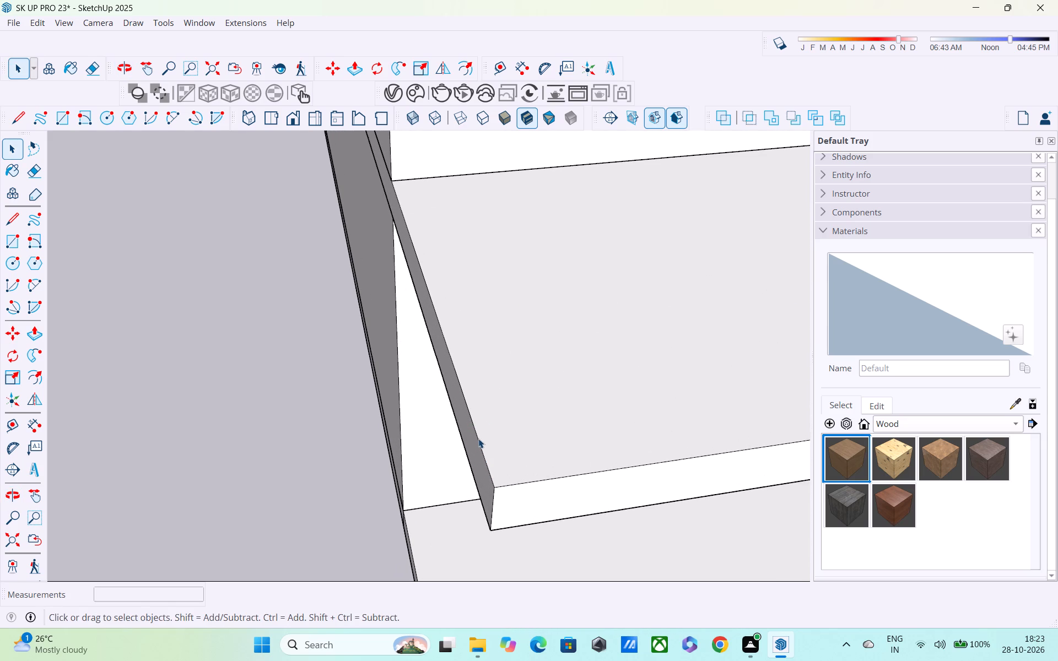
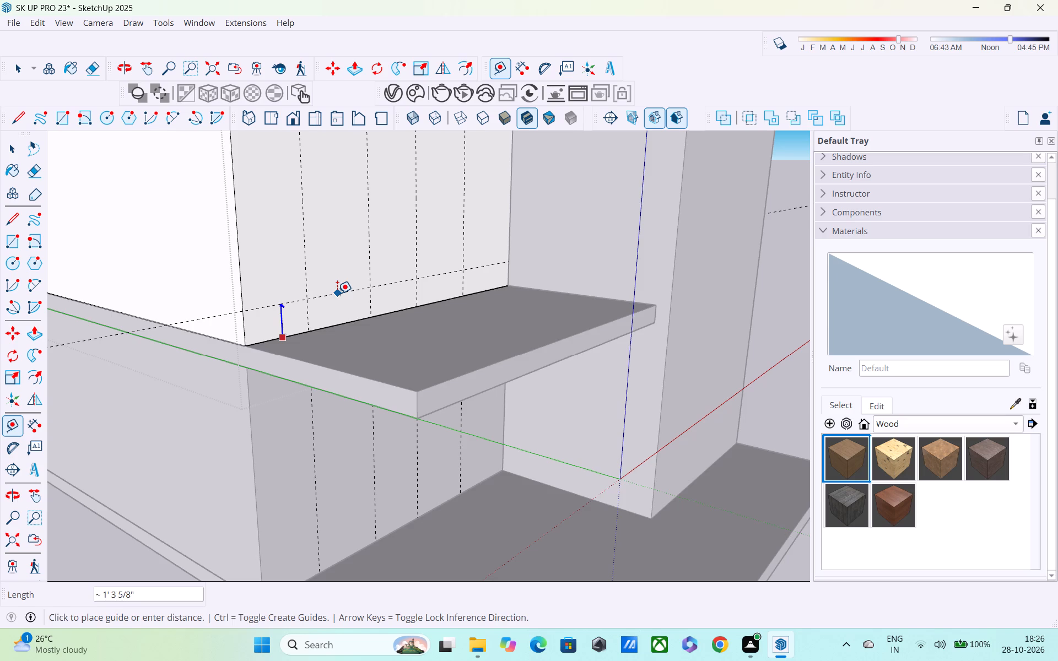
Place a horizontal guide 9" above the upper-storey front wall's base, where it meets the intermediate slab.
middle_click_drag(375, 310, 505, 373, "shift")
middle_click_drag(496, 340, 617, 330, "shift")
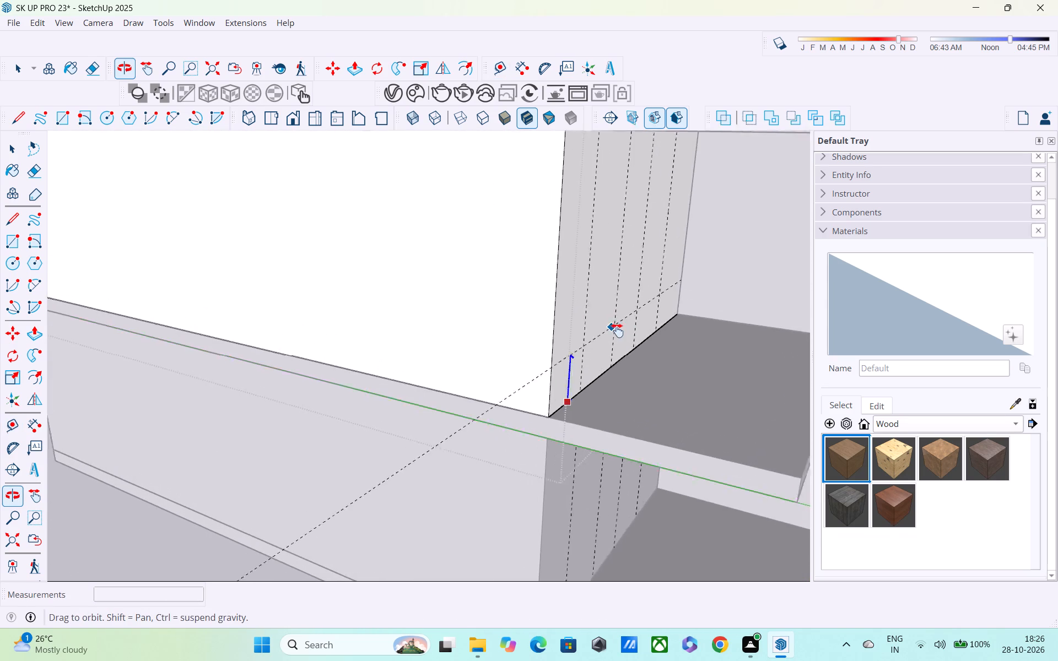
middle_click_drag(617, 330, 622, 333, "shift")
middle_click_drag(633, 354, 563, 303)
scroll(552, 299, "up", 1)
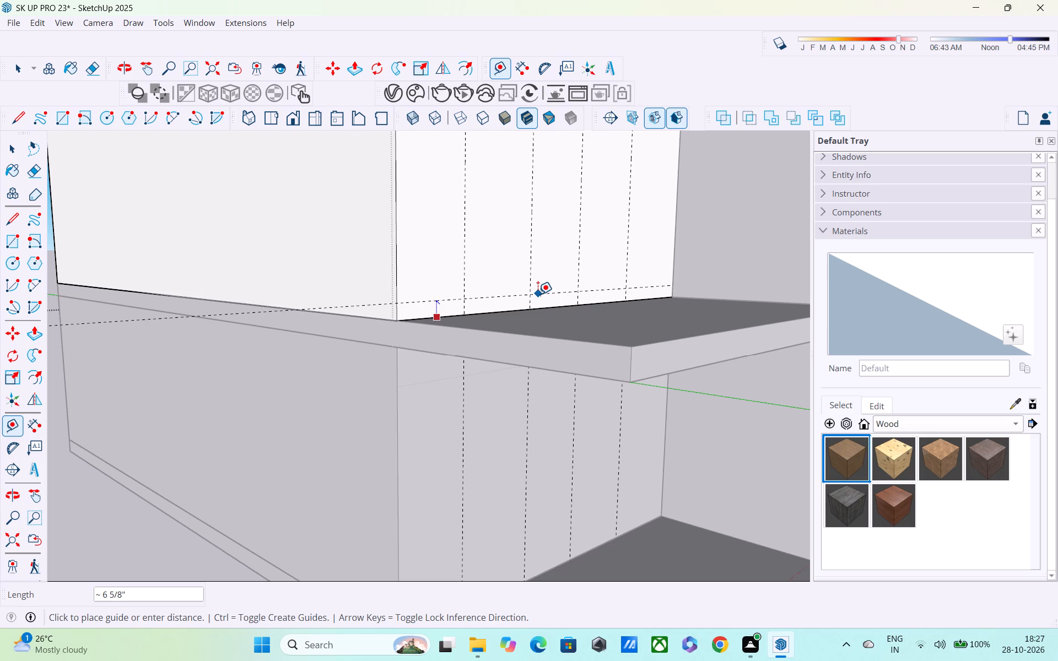
type("9\"")
key("Return")
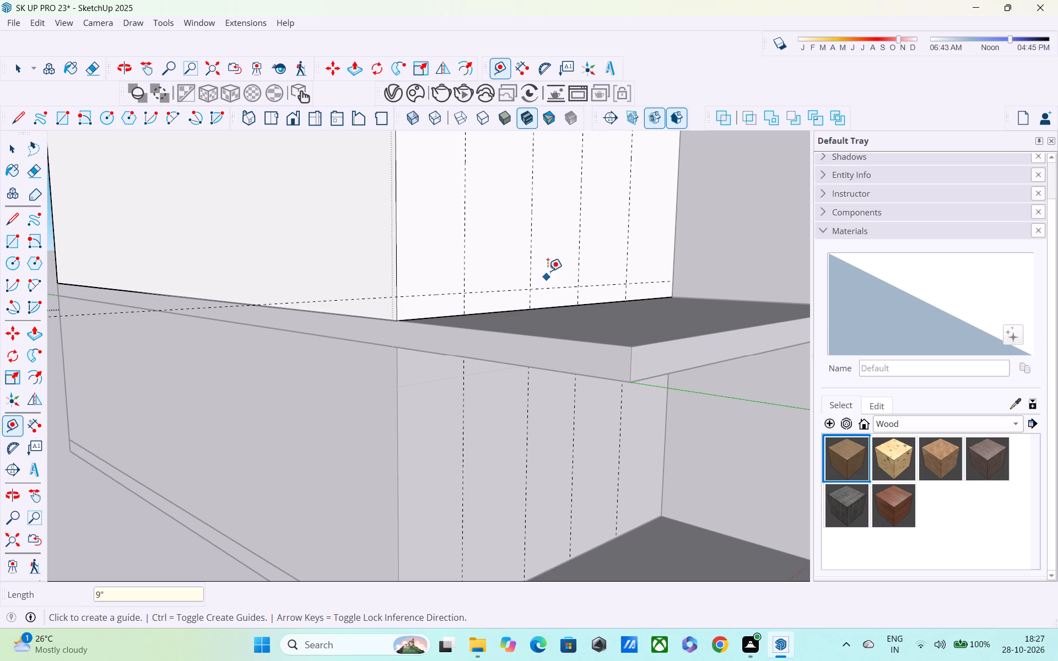
Place a second horizontal guide on the upper front wall, 7' above the lower horizontal guide.
middle_click_drag(550, 266, 429, 310)
middle_click_drag(446, 337, 488, 407, "shift")
scroll(490, 409, "down", 1, "shift")
middle_click_drag(472, 403, 460, 391)
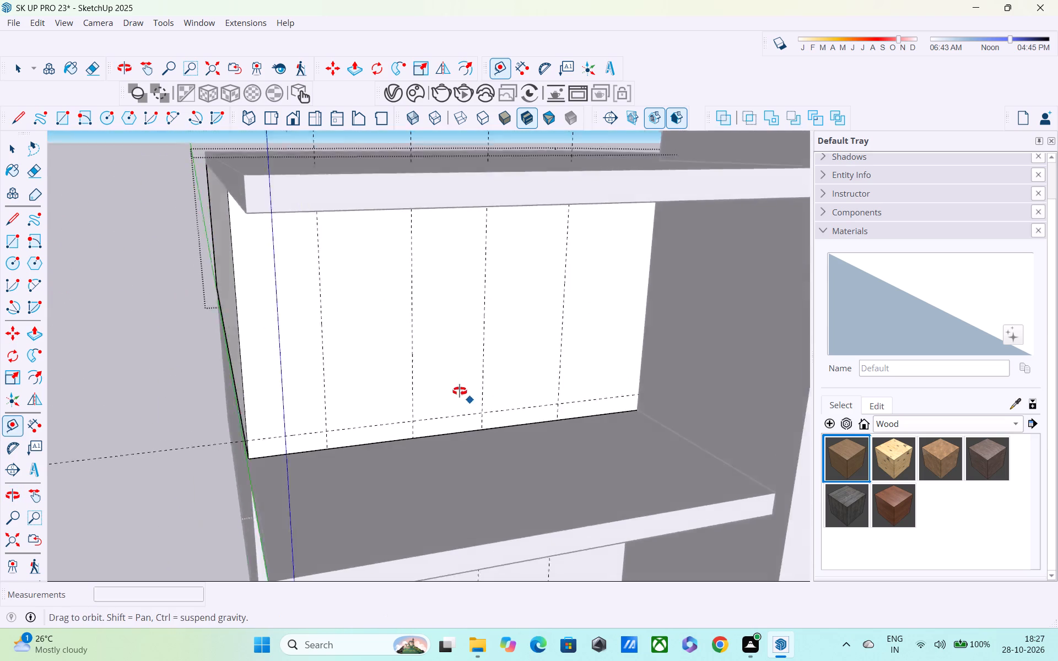
middle_click_drag(460, 391, 522, 400)
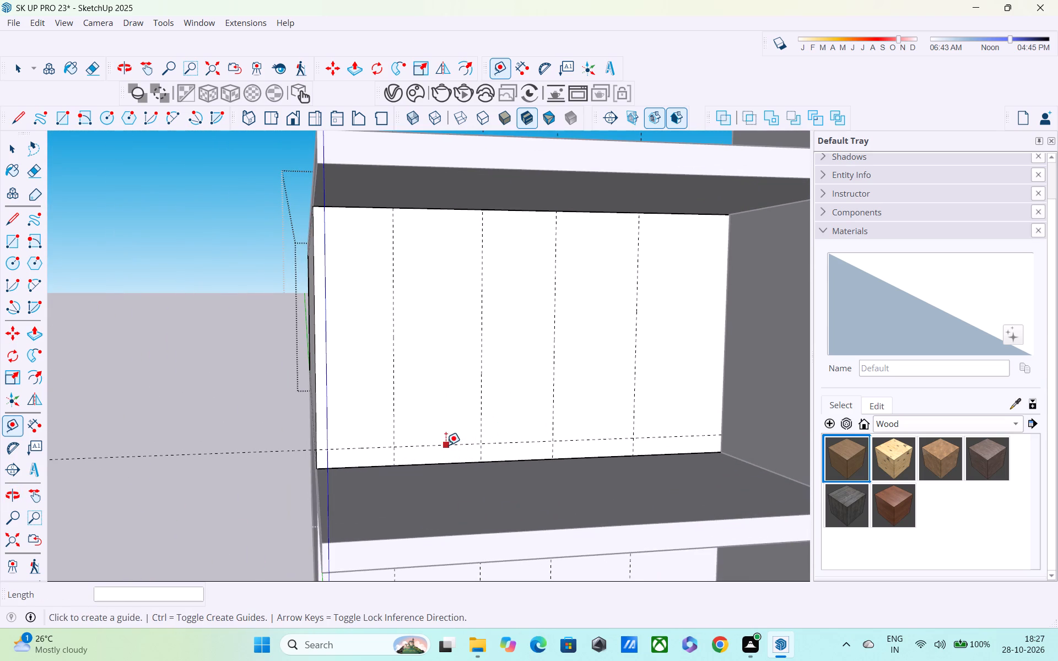
left_click(446, 445)
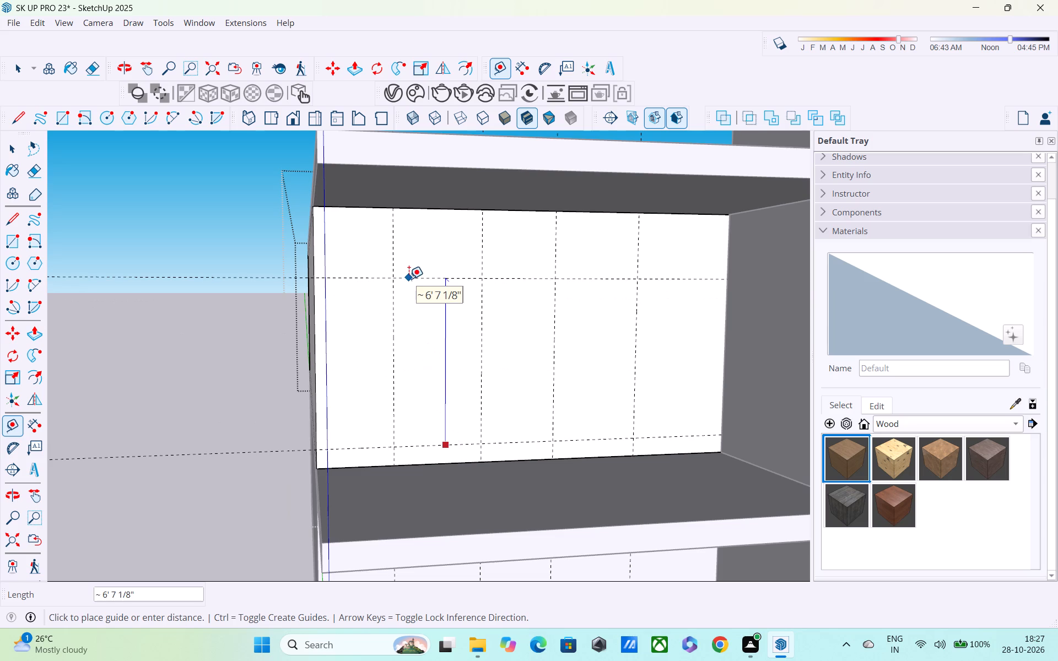
type("7'")
key("Return")
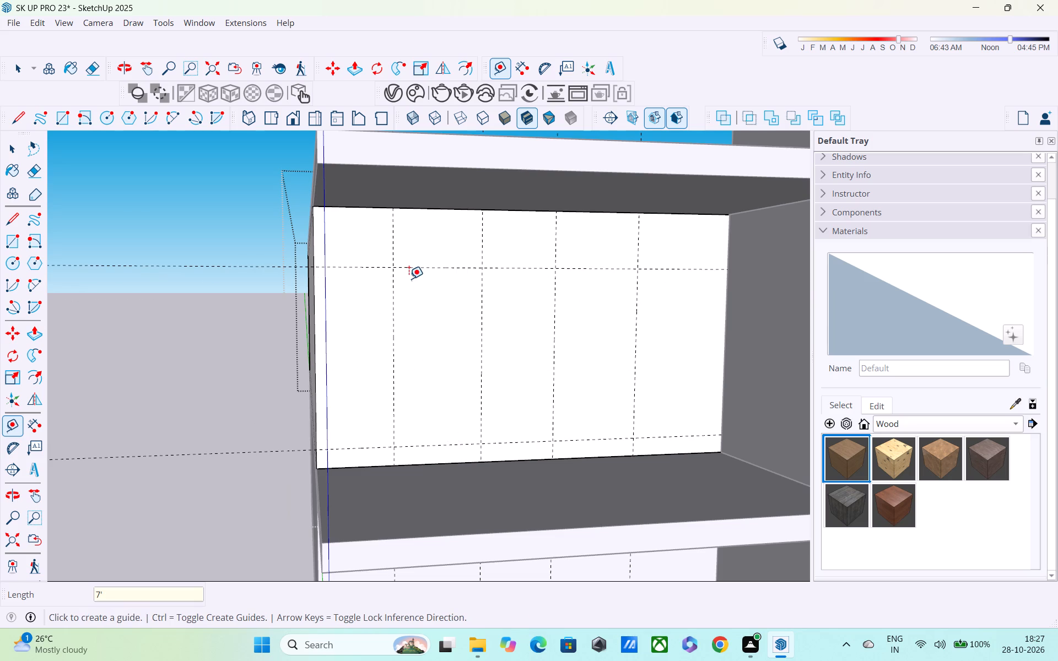
Draw a 3' 6" by 7' door outline between the first pair of vertical guides and the two horizontal guides.
key("r")
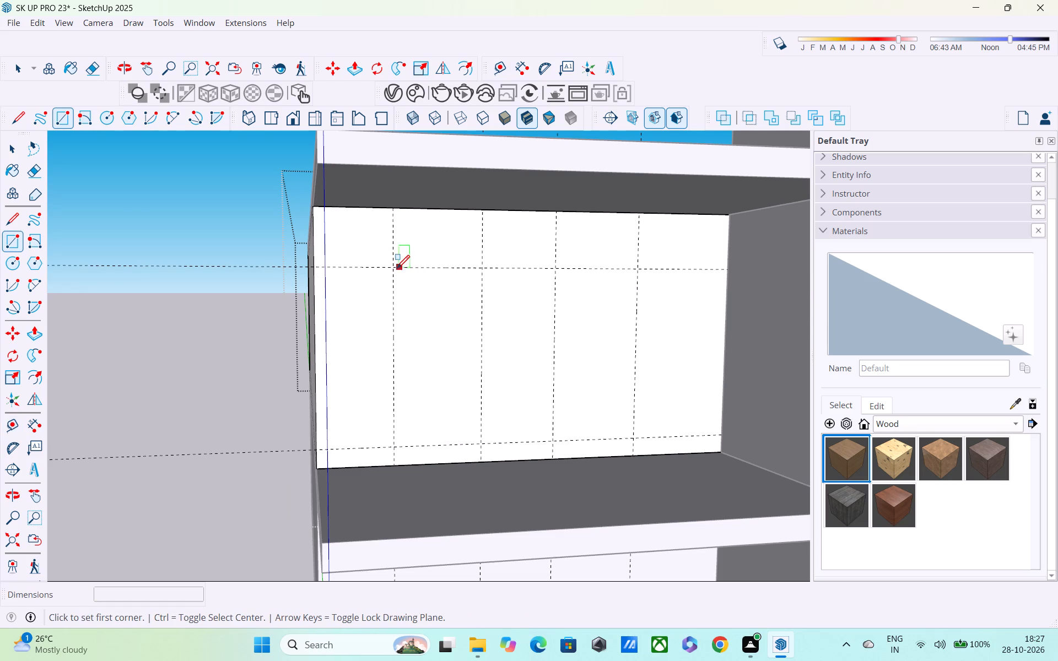
left_click(396, 269)
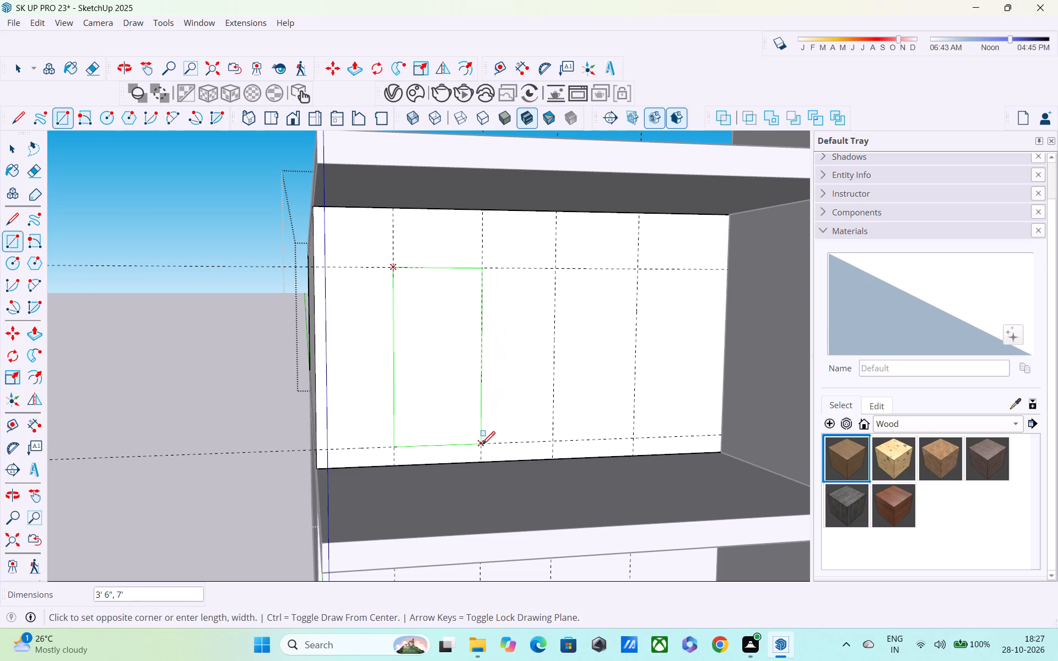
left_click(481, 445)
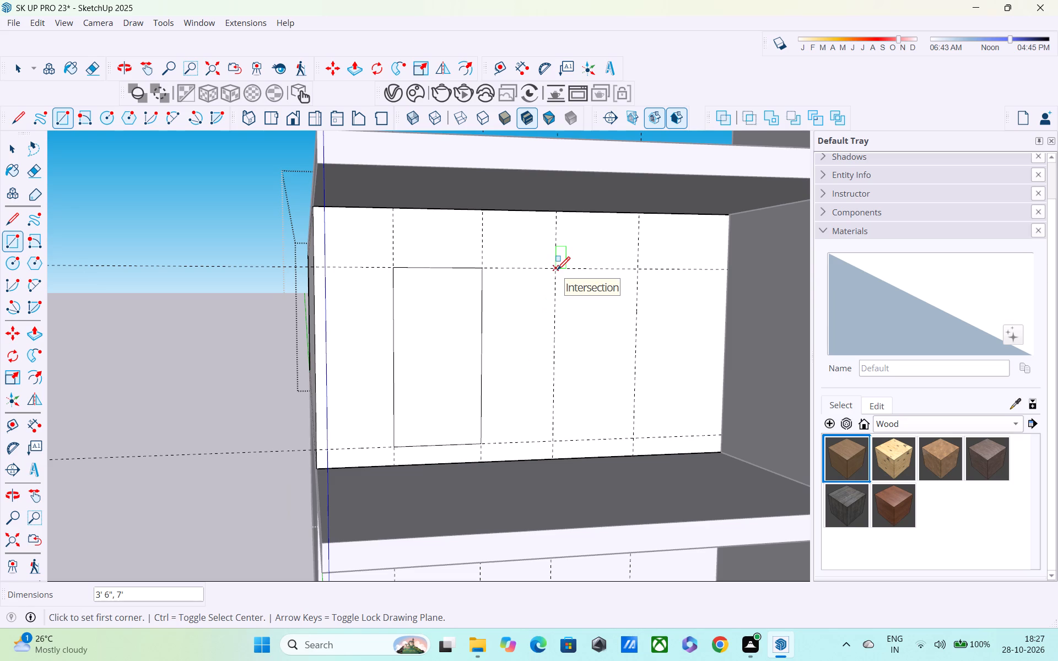
Draw a window outline 3' 6" wide and about 4' 10" high between the guides nearer the tower, starting at the upper guide.
left_click(557, 271)
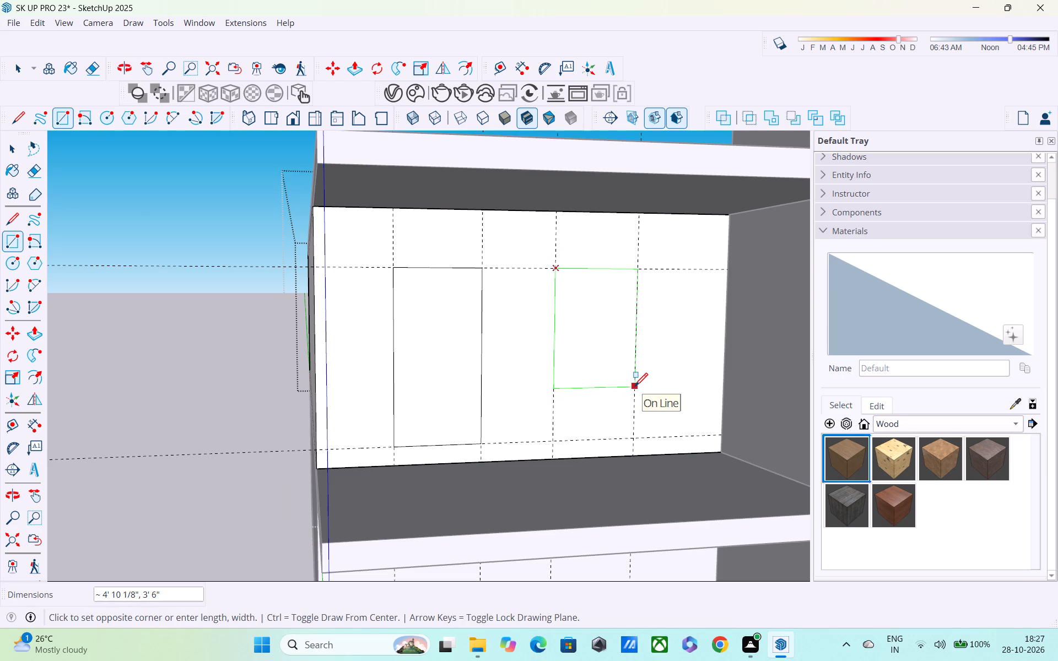
left_click(635, 387)
middle_click_drag(614, 405, 586, 357)
key("space")
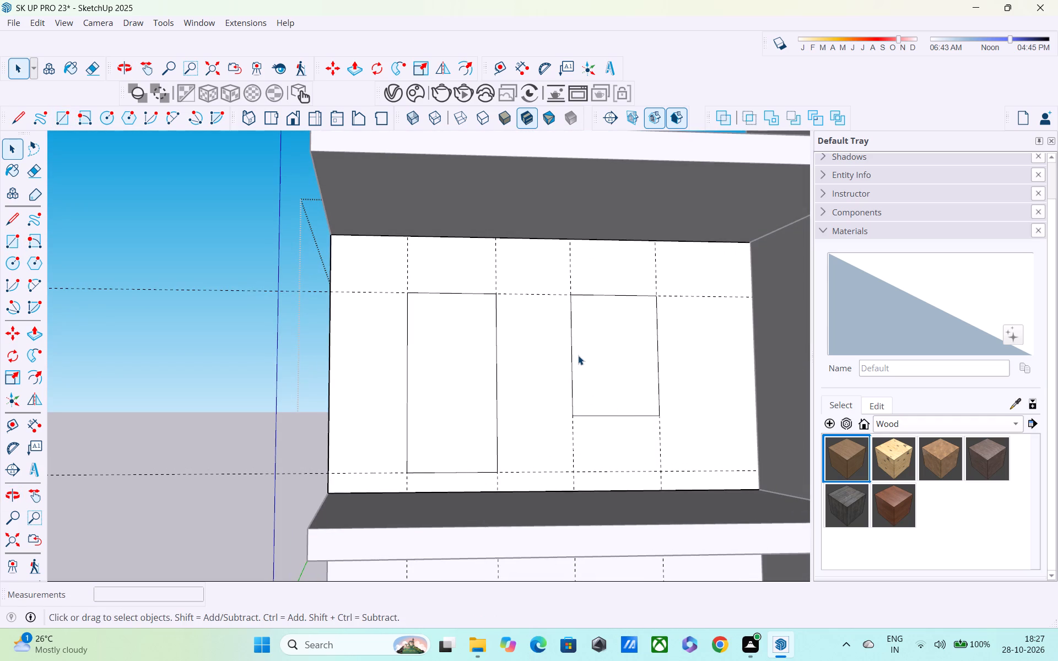
Examine the door and window outlines on the upper front wall from the side and front of the building.
middle_click_drag(490, 378, 800, 420)
scroll(801, 421, "up", 1)
scroll(249, 470, "down", 6)
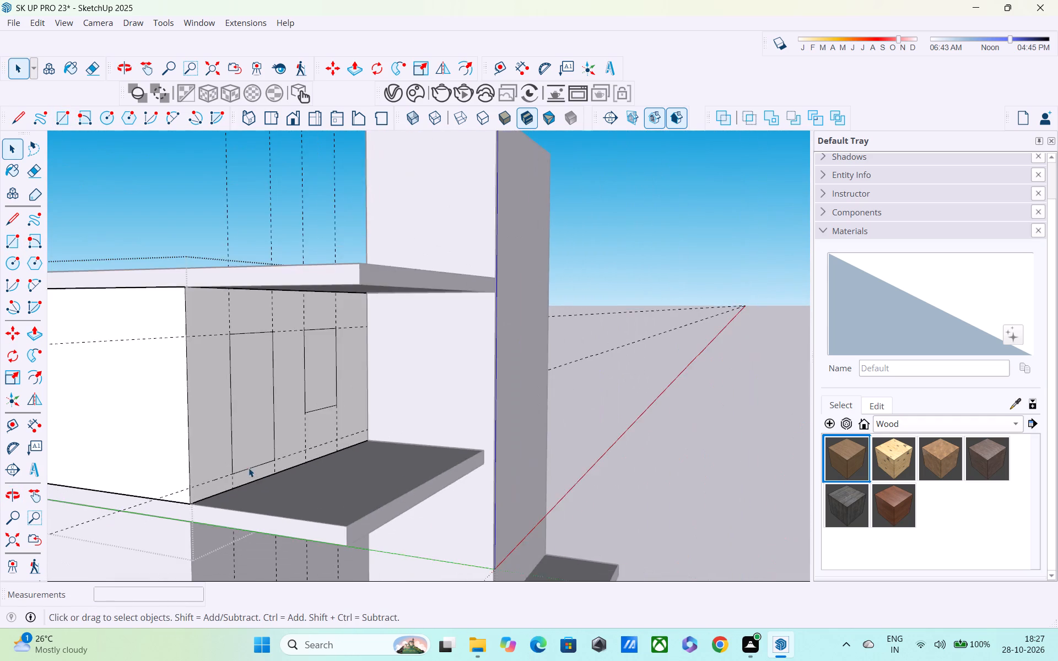
scroll(249, 468, "down", 3)
middle_click_drag(283, 462, 493, 387, "shift")
middle_click_drag(492, 394, 404, 371)
scroll(391, 370, "up", 1)
scroll(390, 370, "down", 2)
scroll(390, 370, "up", 1)
scroll(390, 373, "down", 1)
middle_click_drag(415, 398, 315, 397)
scroll(370, 425, "down", 1)
middle_click_drag(379, 443, 341, 399)
key("space")
middle_click_drag(360, 371, 326, 423)
Offset the door outline 4" inward to form its frame.
key("f")
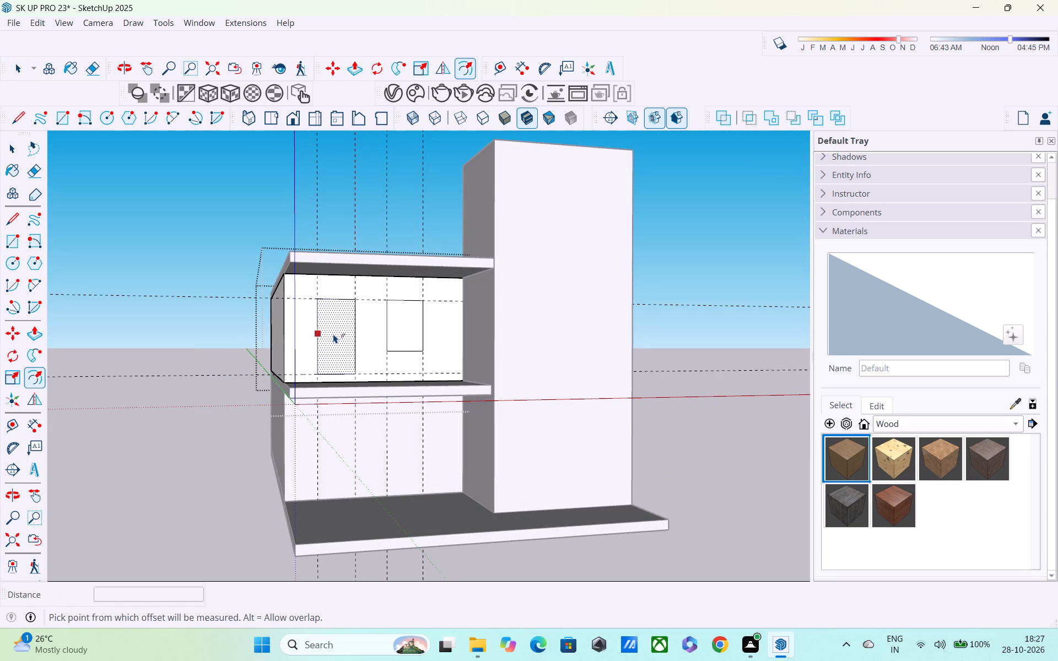
left_click(333, 334)
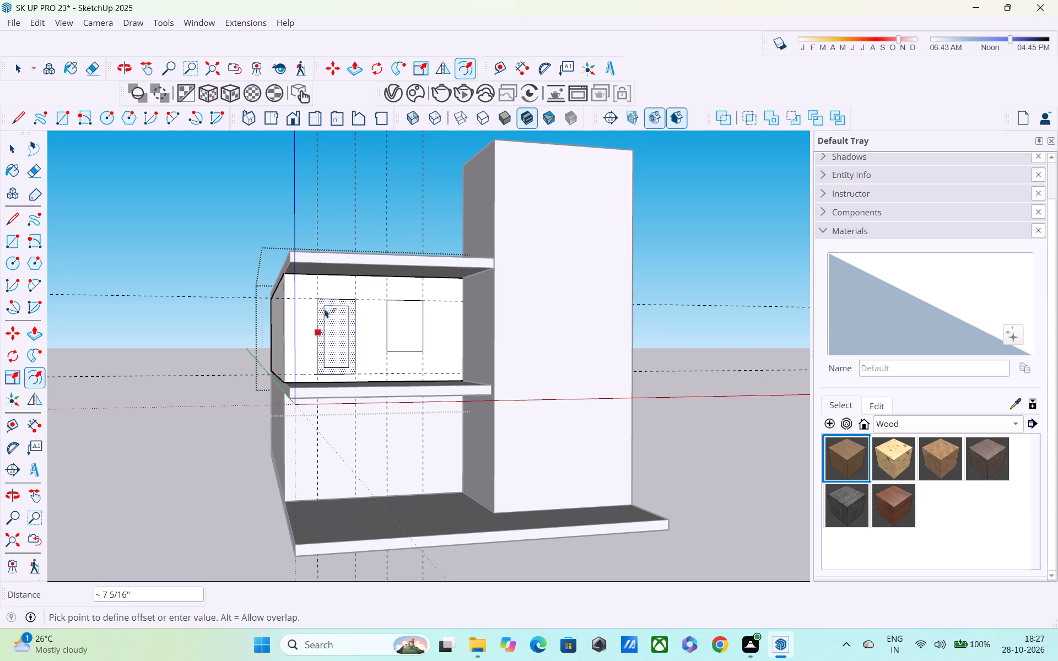
type("4\"")
key("Return")
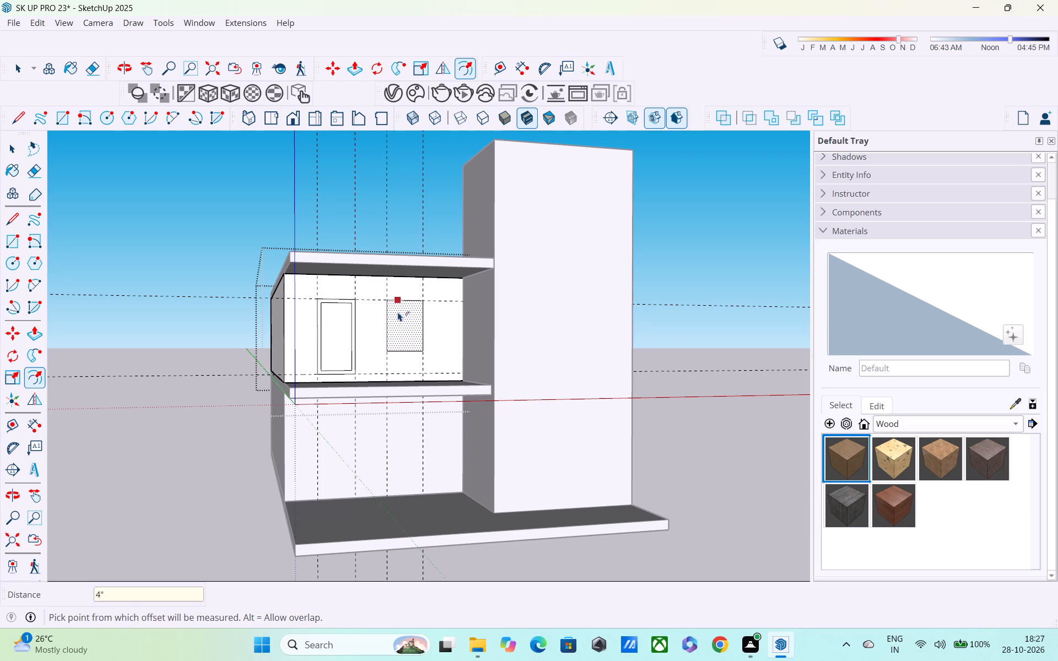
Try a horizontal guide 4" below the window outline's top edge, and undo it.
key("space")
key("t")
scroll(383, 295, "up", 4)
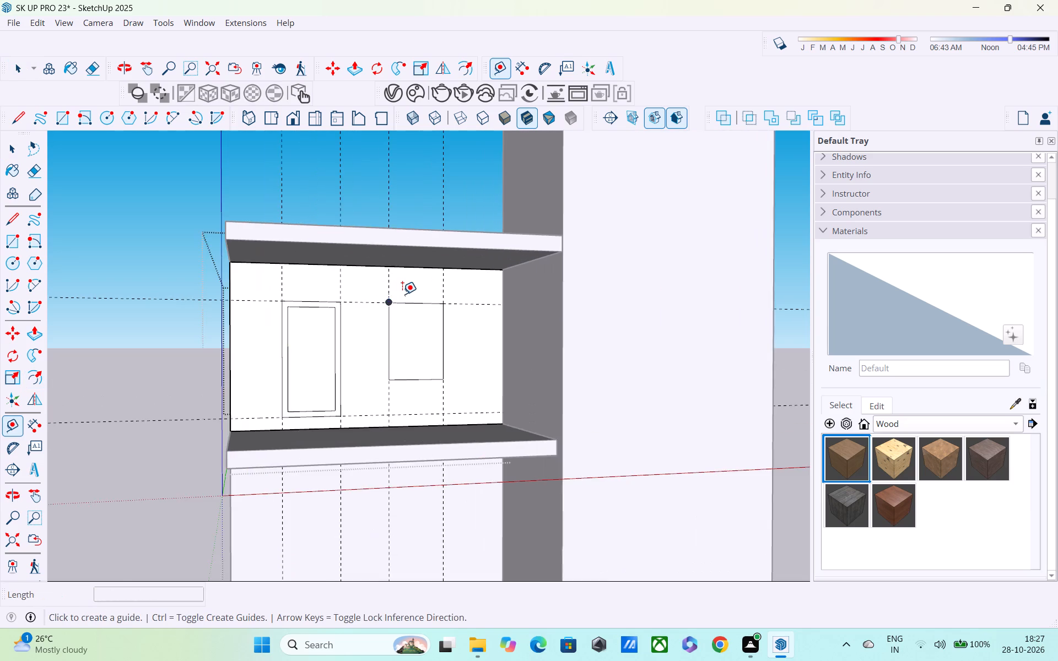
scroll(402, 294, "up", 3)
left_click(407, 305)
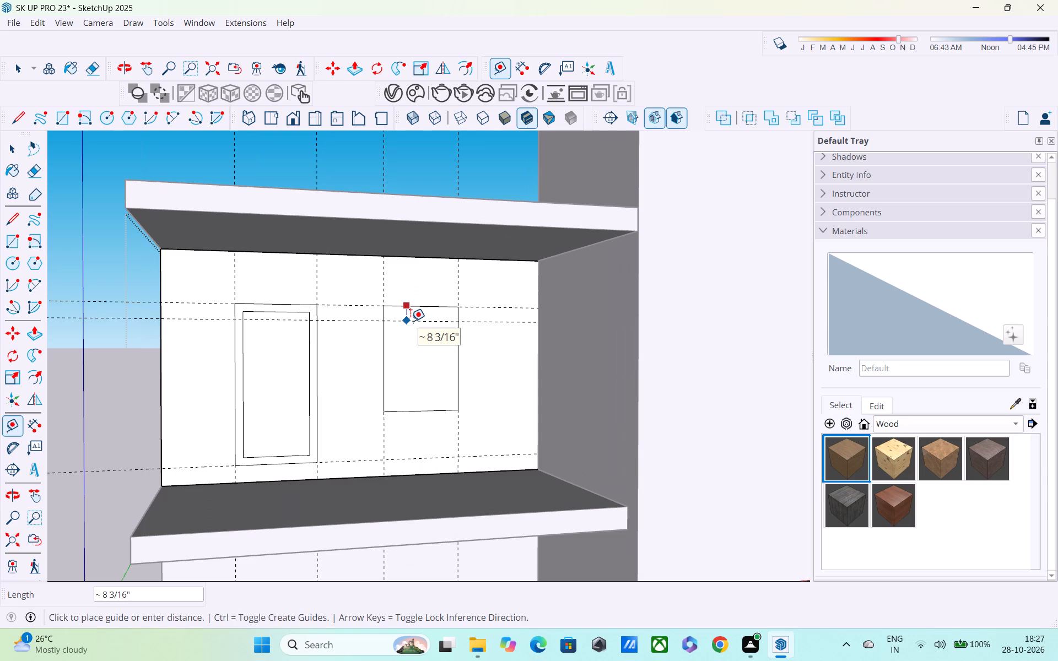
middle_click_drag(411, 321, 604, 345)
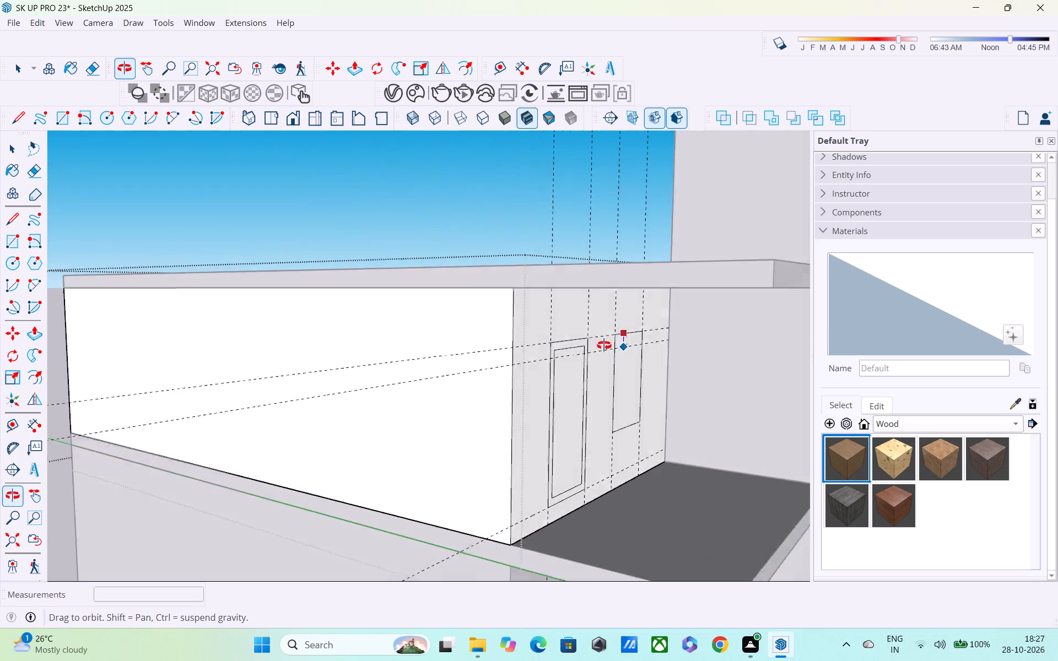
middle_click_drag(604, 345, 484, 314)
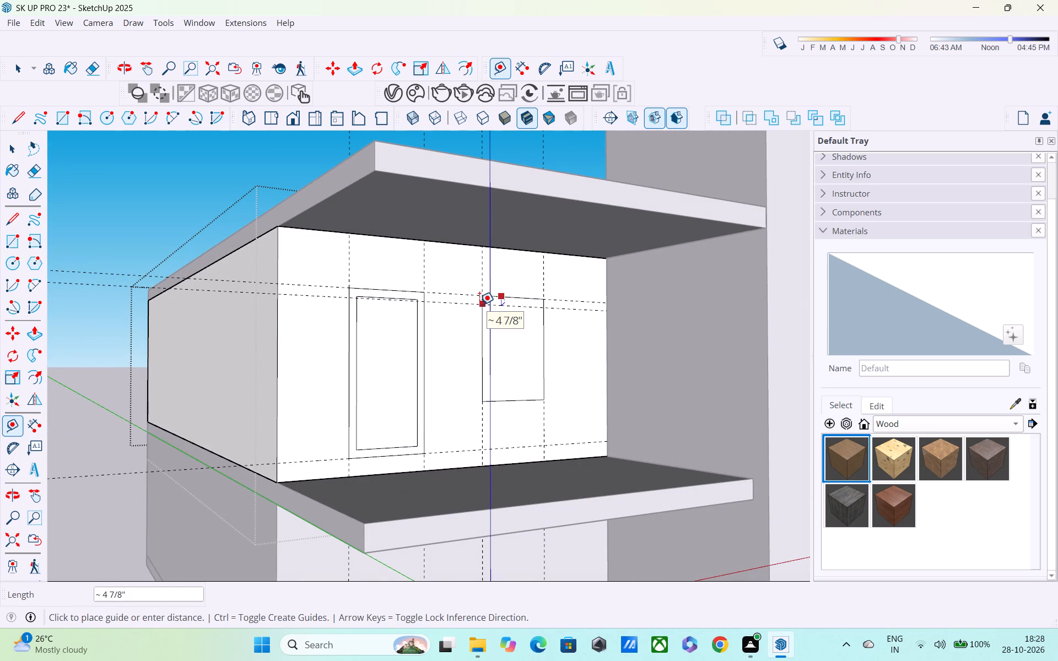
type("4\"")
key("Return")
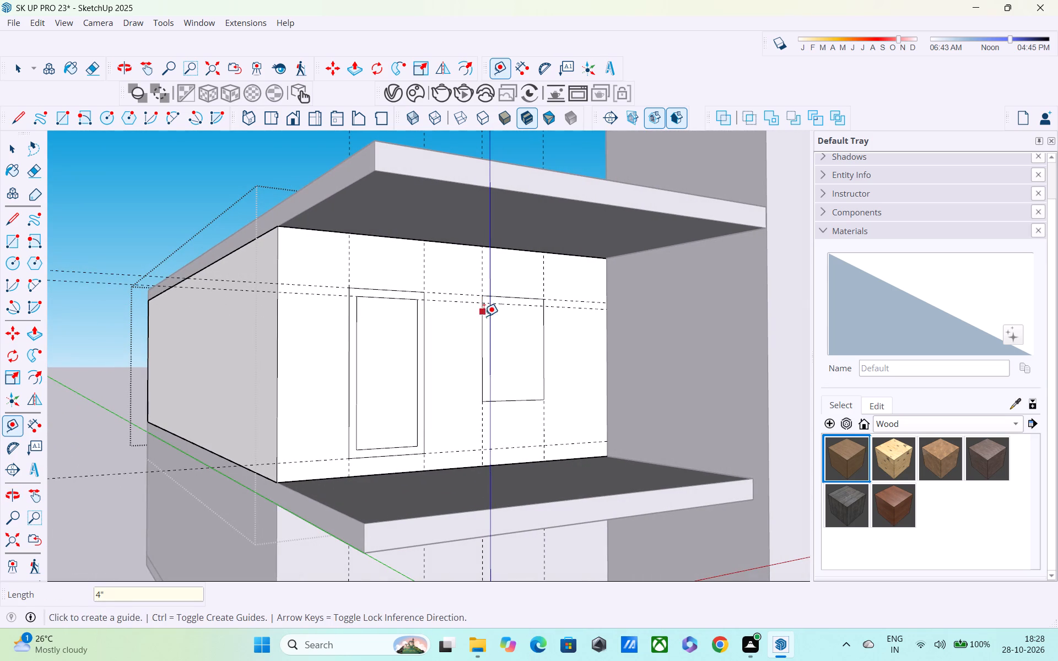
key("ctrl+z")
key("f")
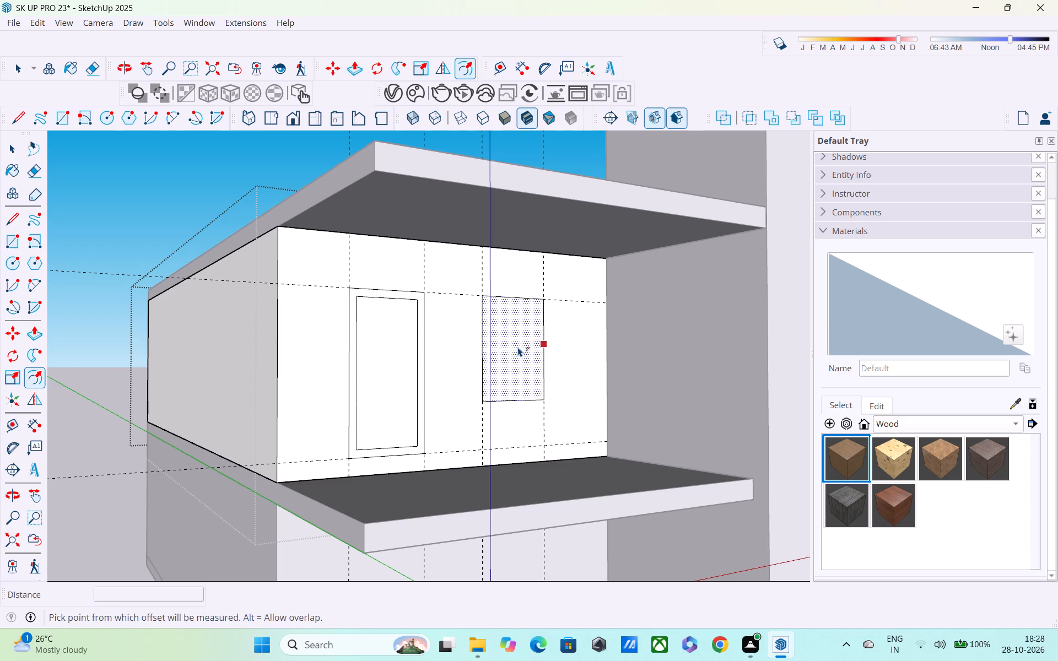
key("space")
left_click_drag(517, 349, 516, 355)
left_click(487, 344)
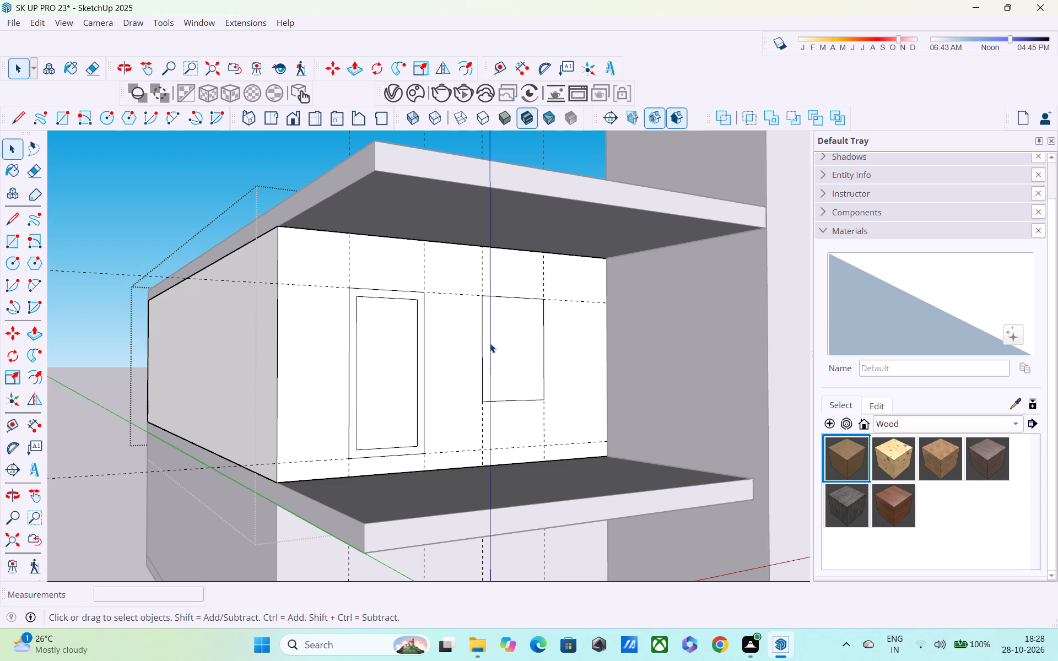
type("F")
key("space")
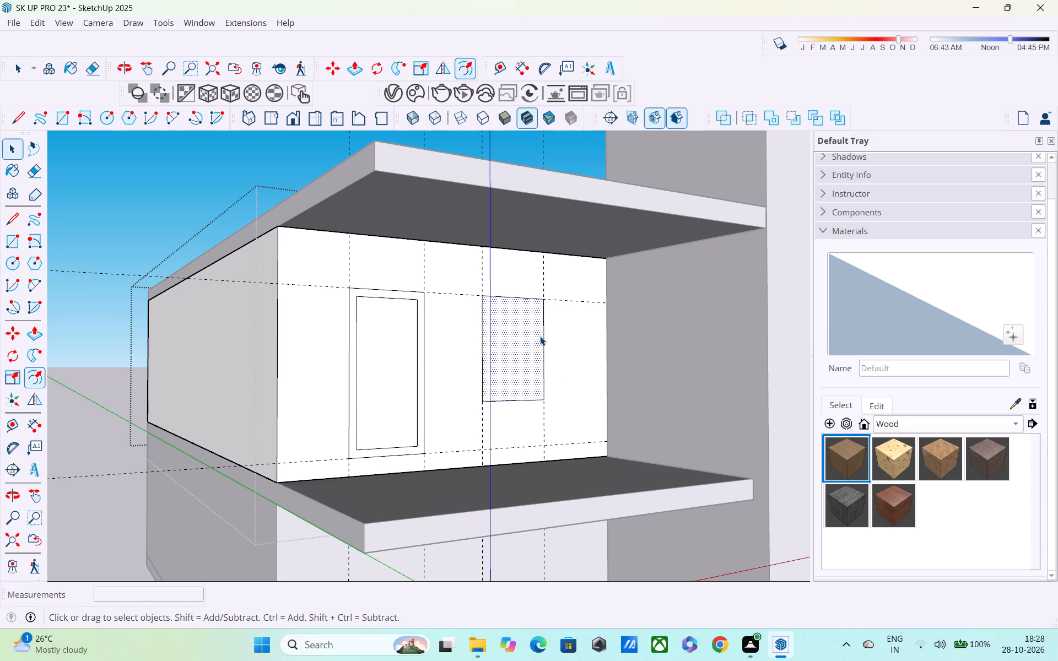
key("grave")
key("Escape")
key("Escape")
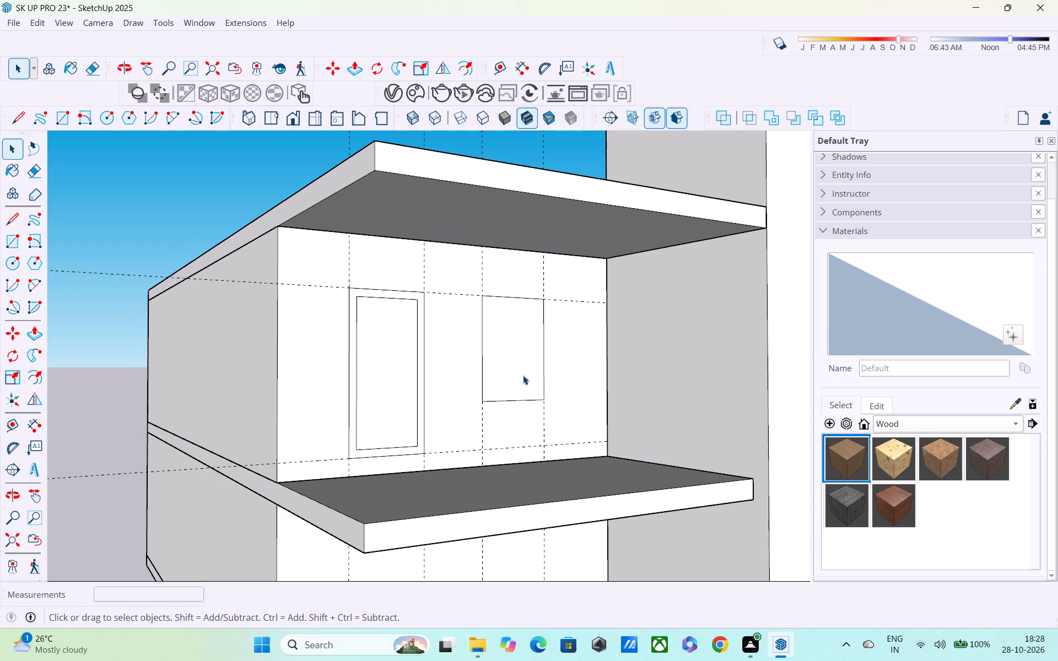
Reopen the upper-storey group for editing and offset the window outline 4" inward to form its frame.
left_click(514, 368)
double_click(514, 368)
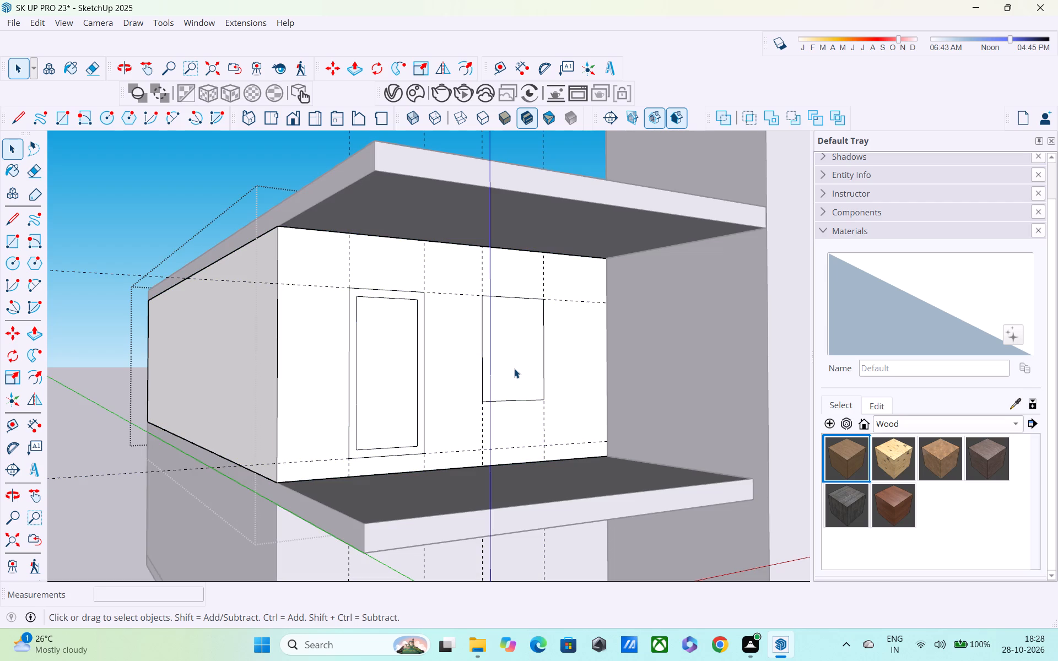
key("f")
left_click(522, 353)
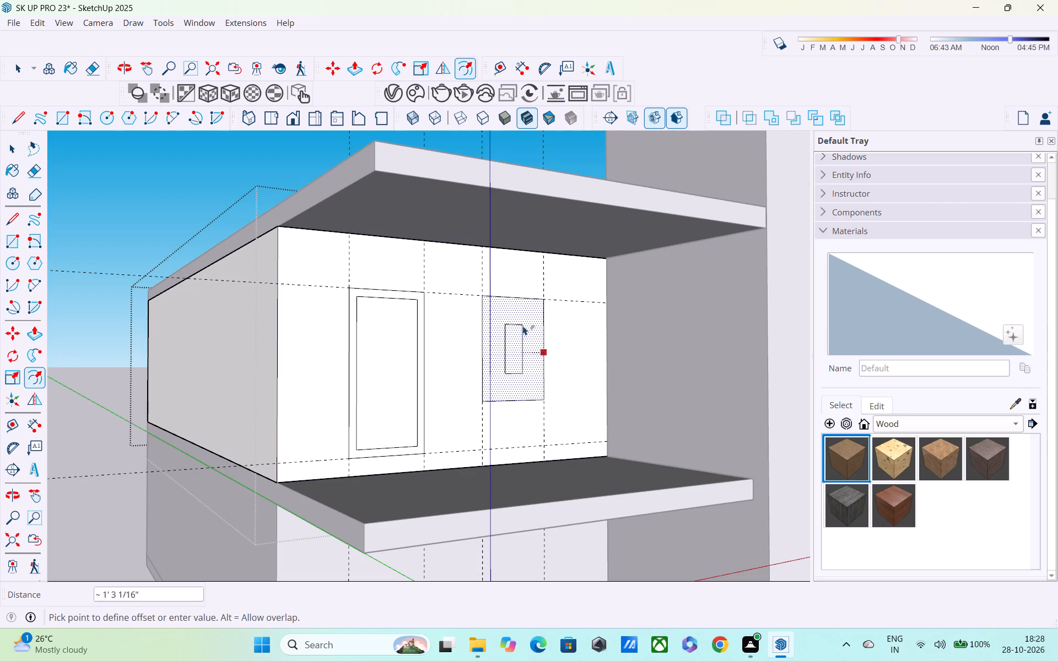
type("4\"")
key("Return")
Draw a vertical line about 4' 2" long near the middle of the window, between the inner frame's top and bottom edges.
middle_click_drag(518, 298, 442, 308)
scroll(449, 329, "up", 4)
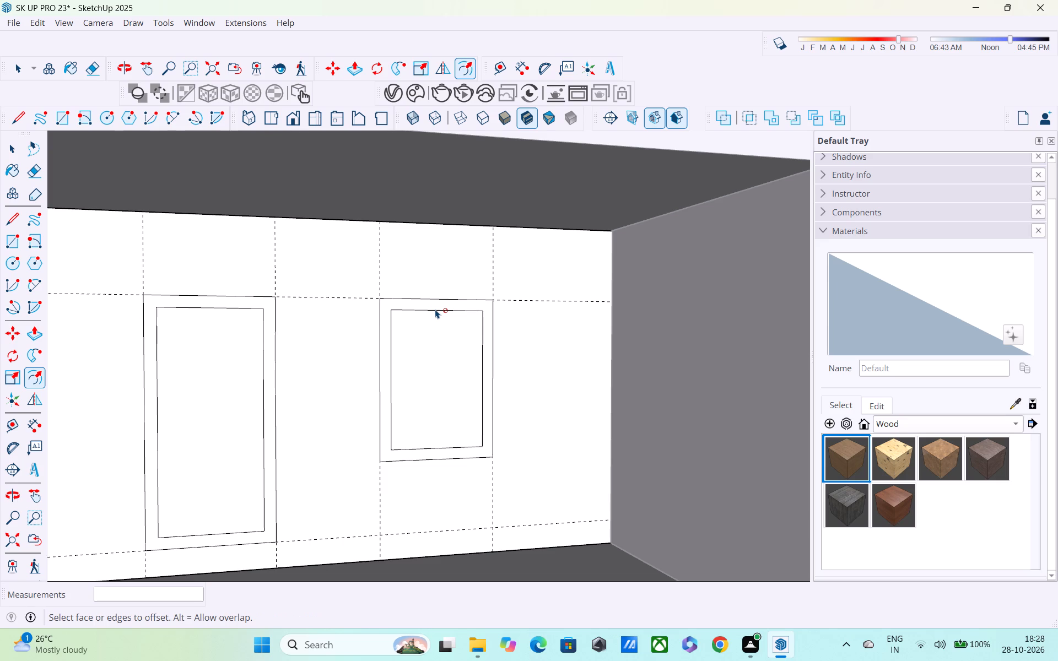
key("l")
left_click(435, 310)
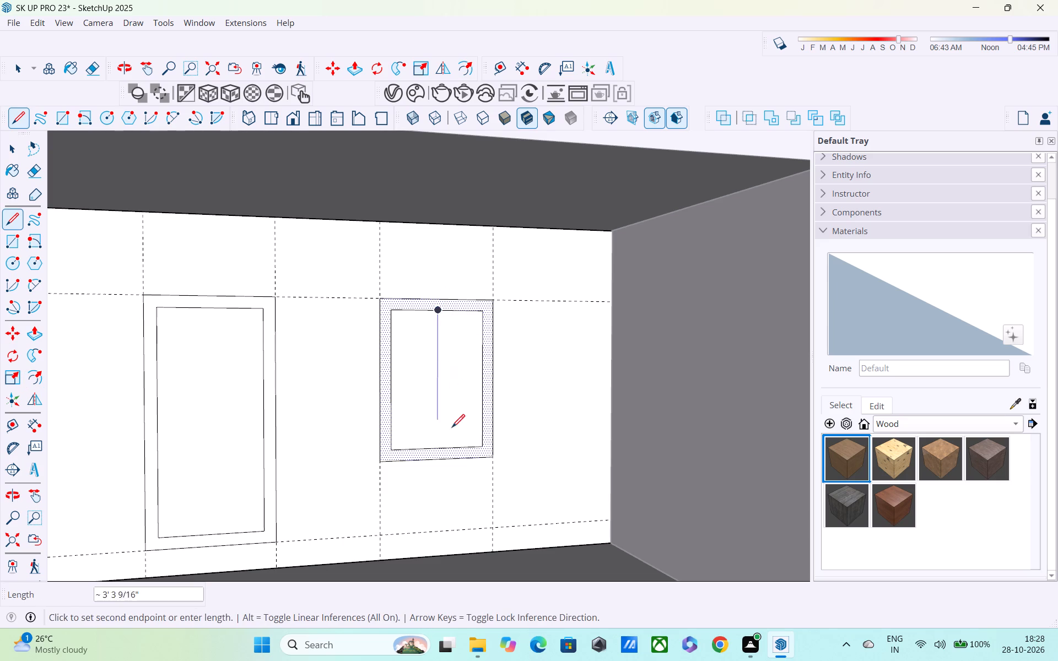
left_click(444, 452)
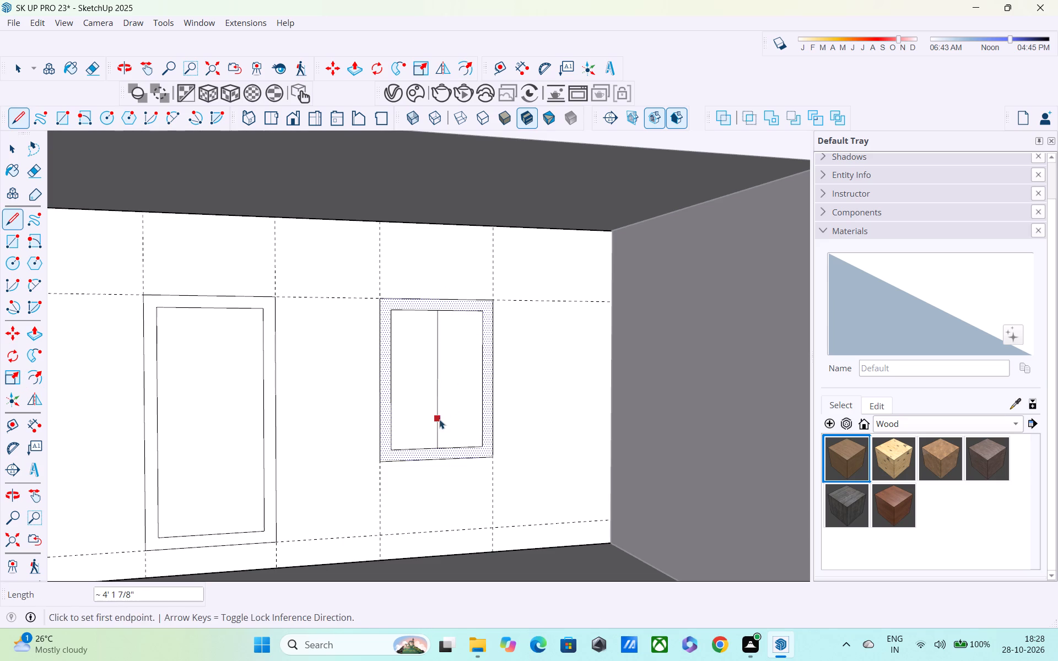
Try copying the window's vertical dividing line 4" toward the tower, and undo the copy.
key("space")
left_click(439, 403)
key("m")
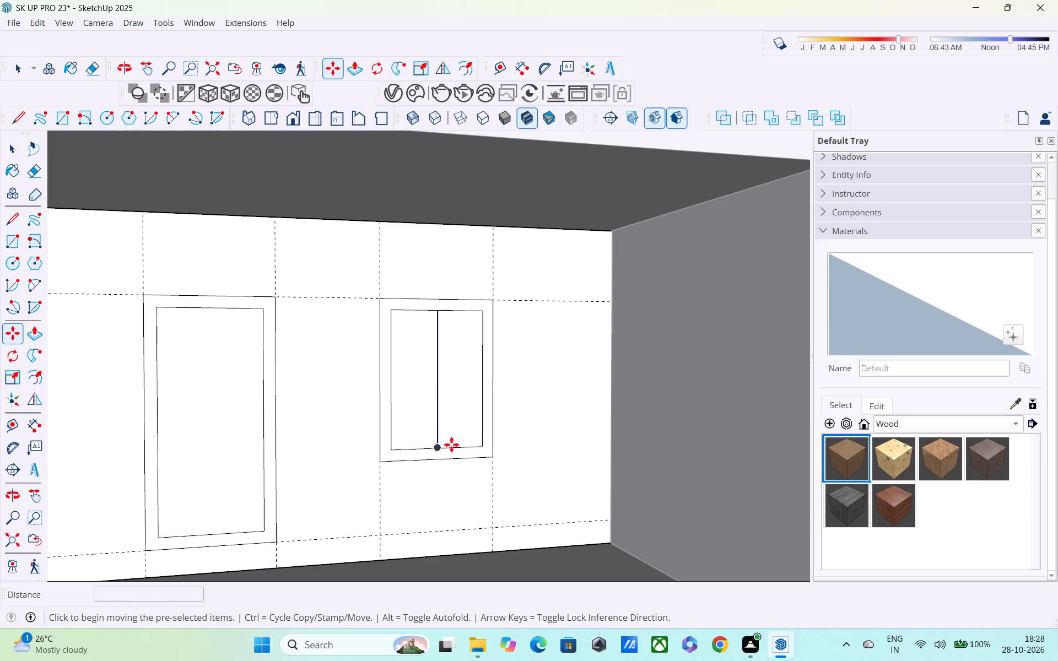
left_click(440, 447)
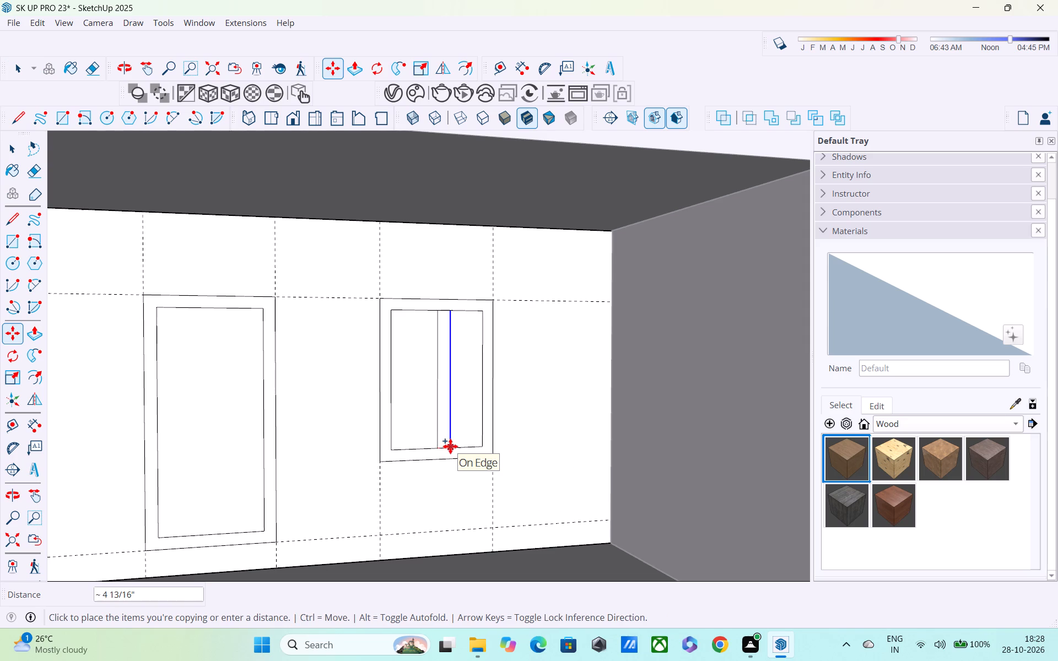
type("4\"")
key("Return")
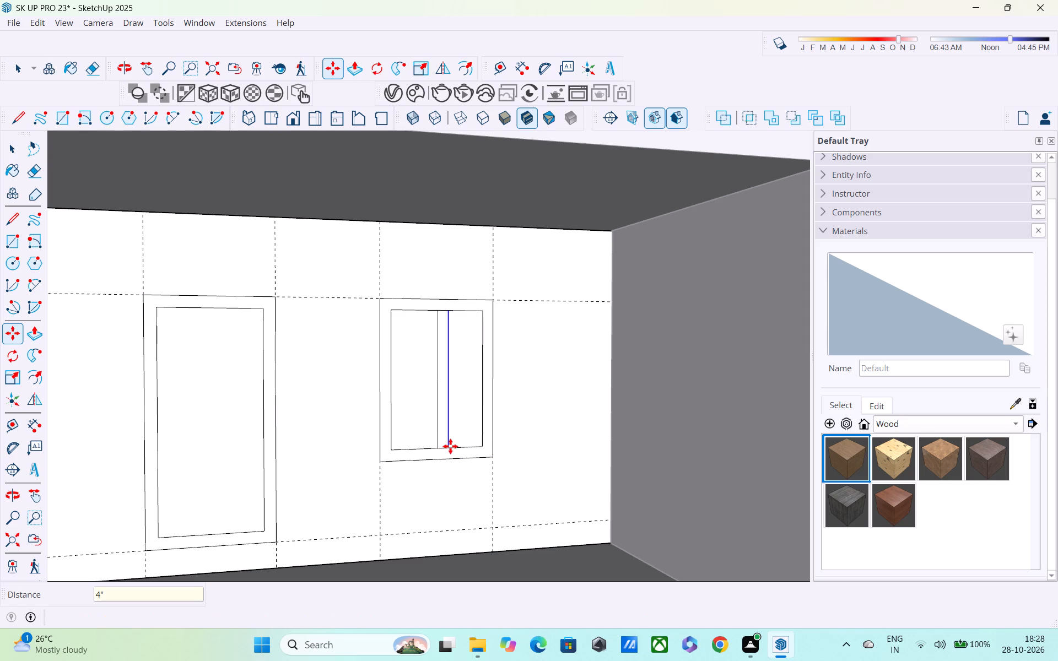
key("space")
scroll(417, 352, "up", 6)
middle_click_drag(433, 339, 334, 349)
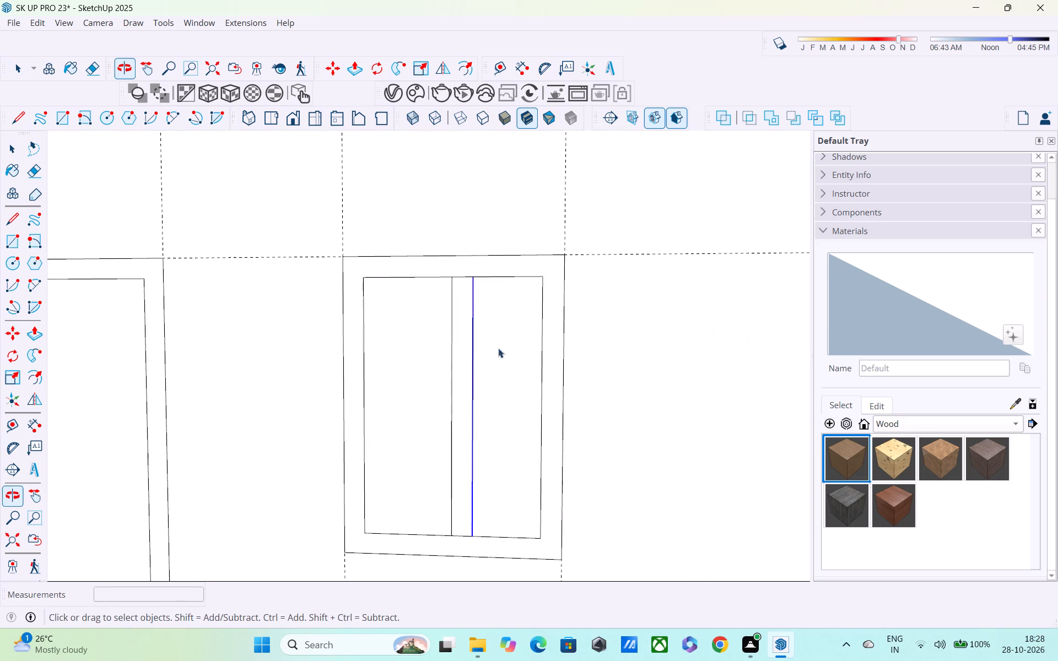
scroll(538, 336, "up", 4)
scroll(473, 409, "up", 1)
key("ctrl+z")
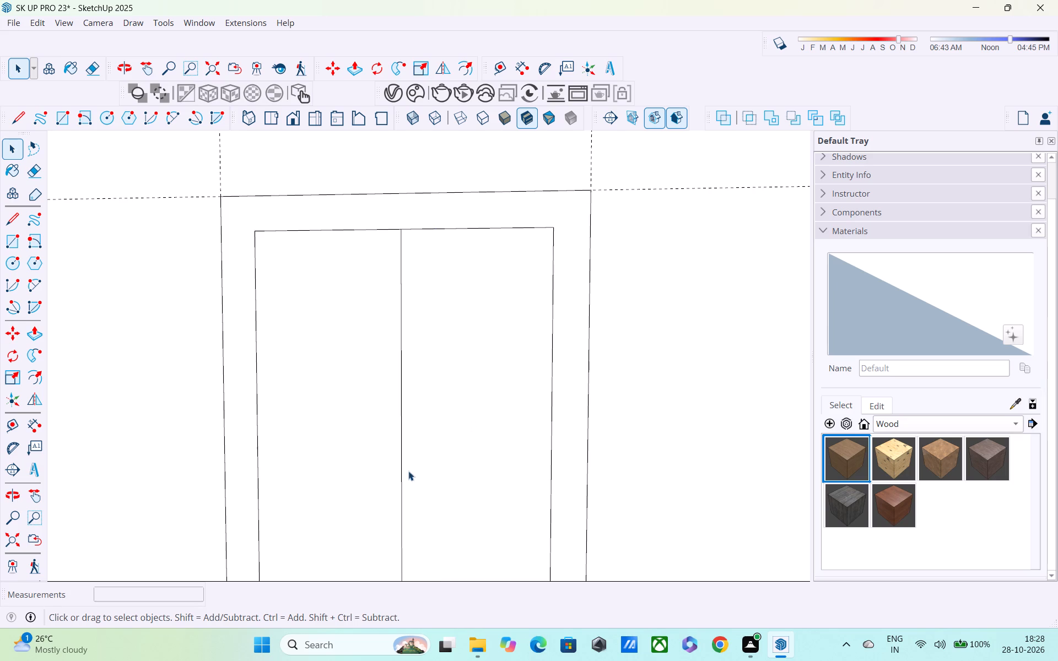
Copy the upstairs window's vertical dividing line 2" toward the tower, and copy that new line 4" back away from the tower.
left_click(403, 456)
middle_click_drag(417, 466, 417, 297)
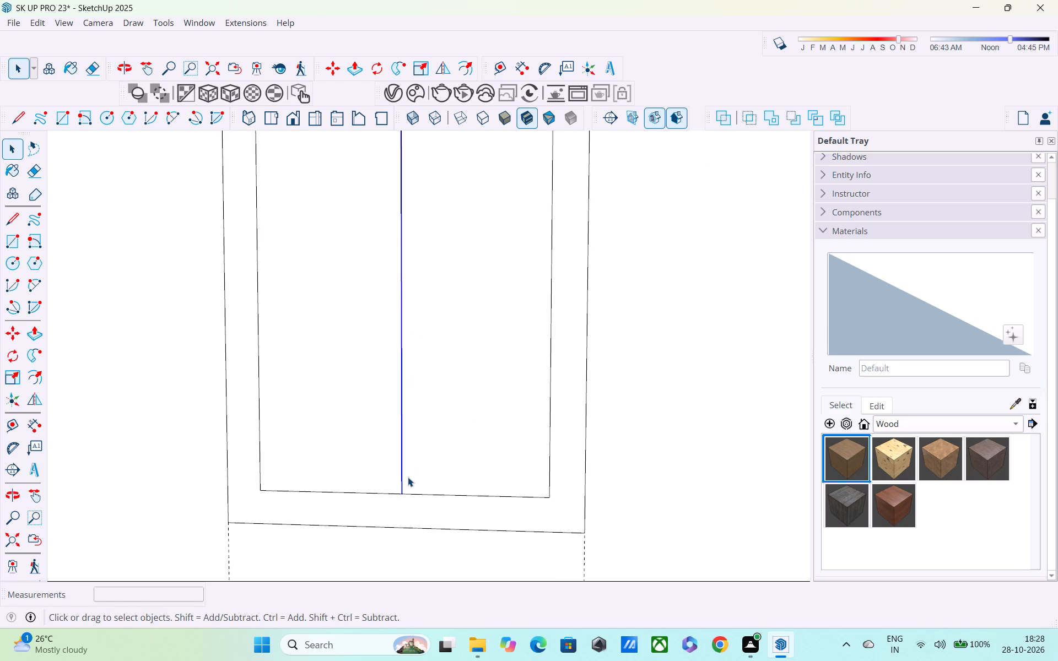
key("comma")
key("m")
left_click(401, 490)
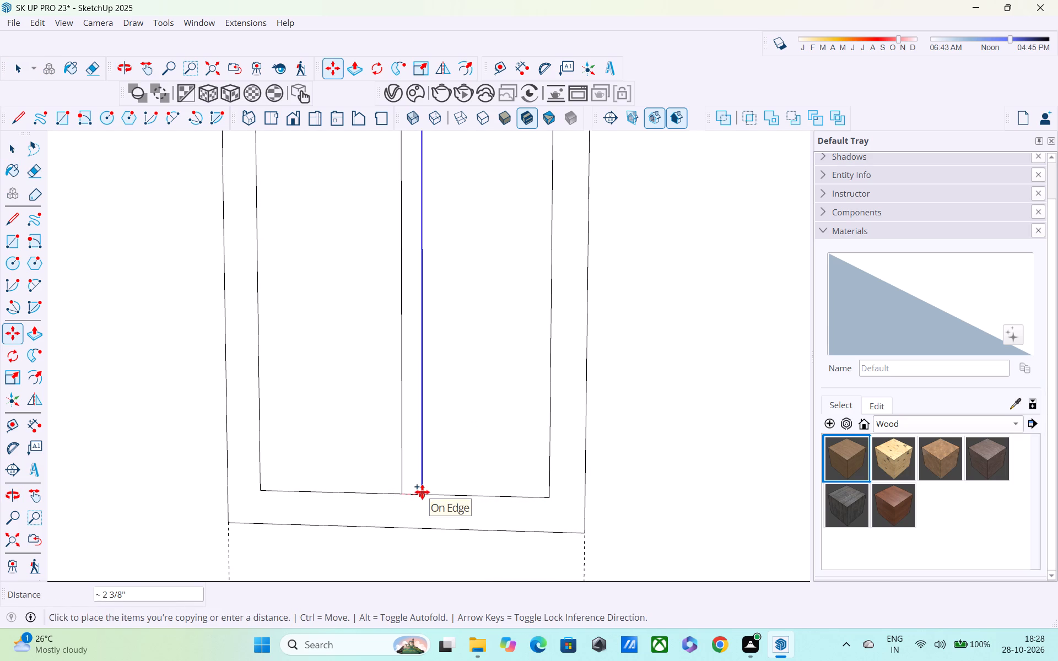
type("2\"")
key("Return")
left_click(418, 495)
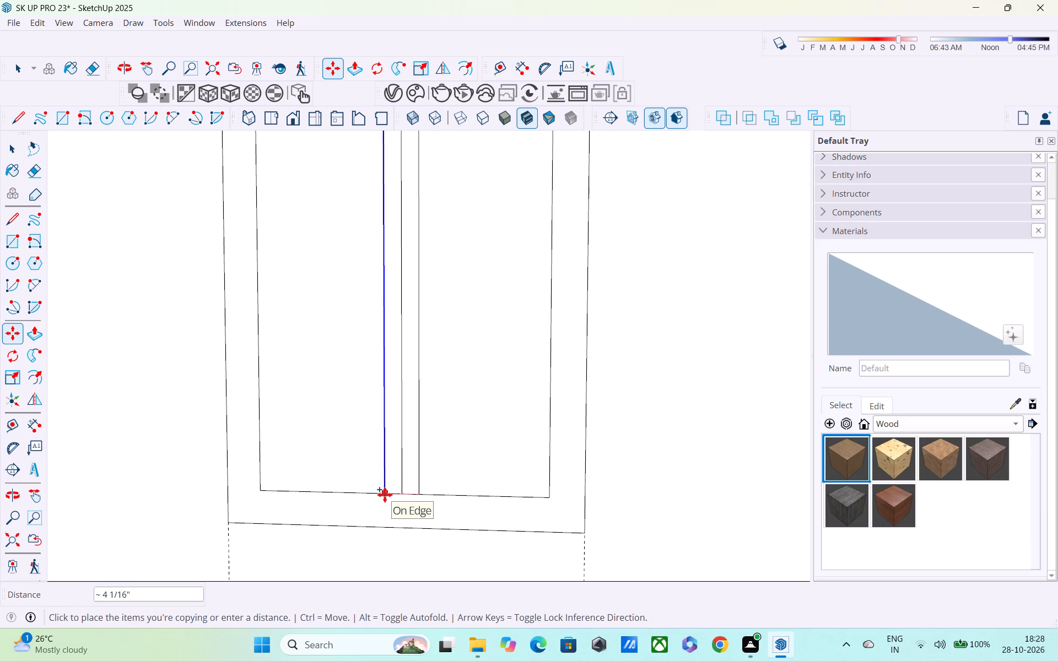
type("4\"")
key("Return")
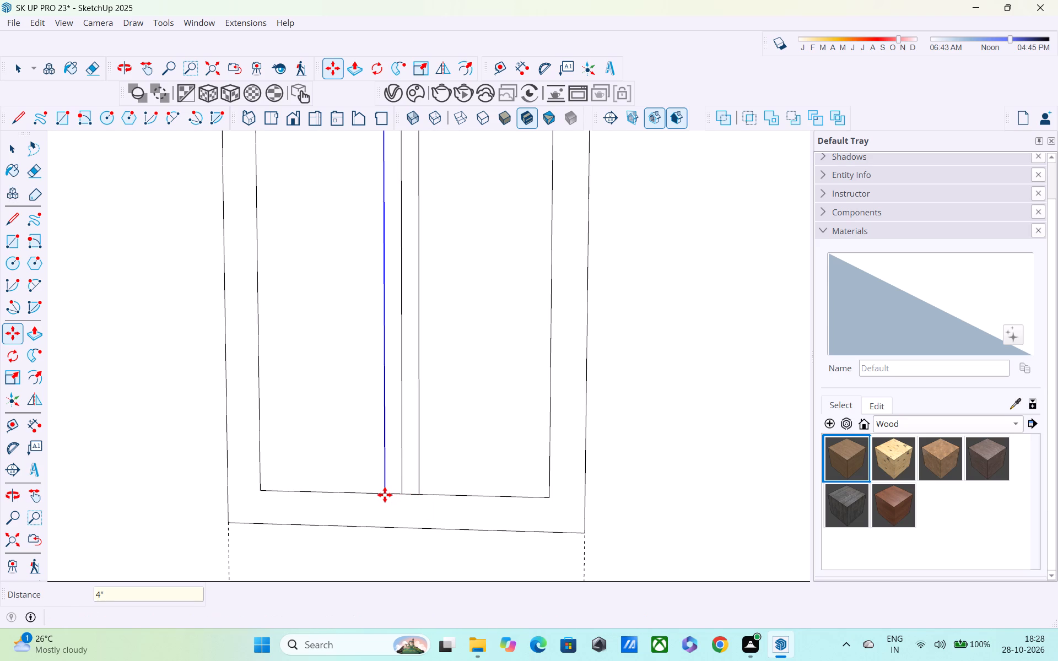
key("space")
Delete the original vertical line midway between the two copied lines.
left_click(402, 449)
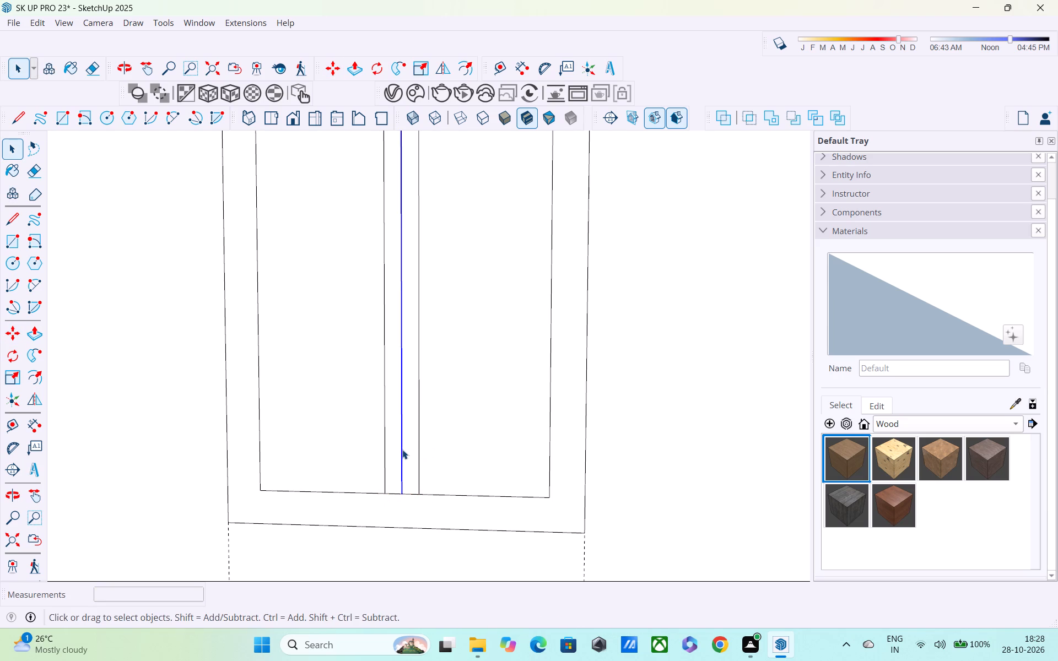
key("Delete")
Erase the short inner-frame edges between the two centre lines at the window's top and bottom, merging the mullion with the frame.
scroll(408, 443, "down", 4)
middle_click_drag(410, 445, 445, 612, "shift")
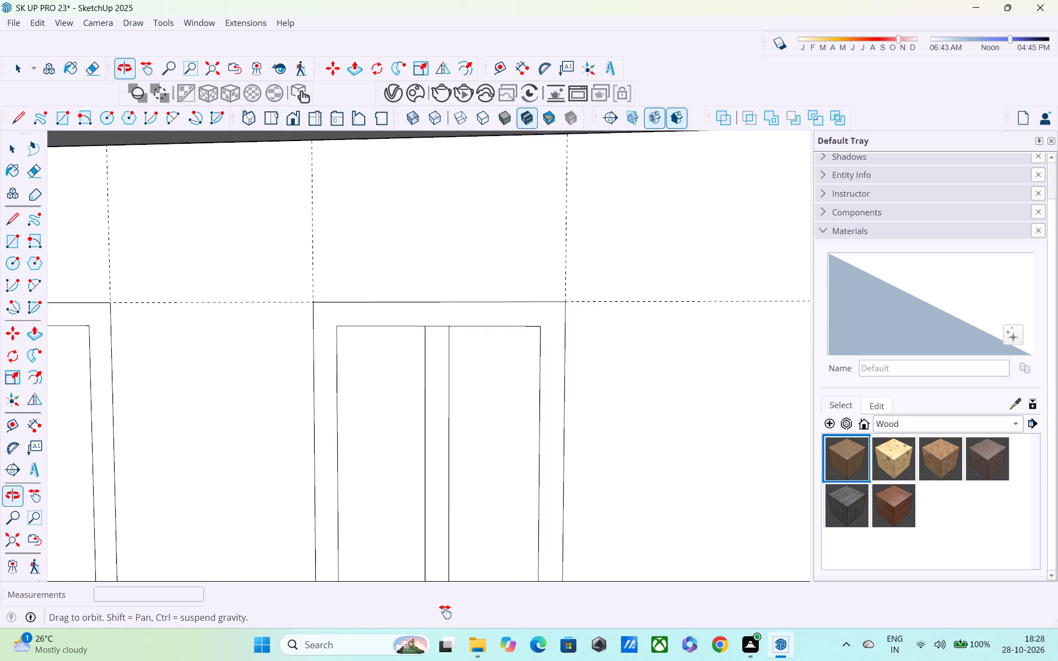
middle_click_drag(445, 612, 447, 614, "shift")
key("e")
scroll(436, 407, "up", 2)
left_click_drag(439, 345, 445, 362)
scroll(450, 375, "down", 3)
middle_click_drag(456, 416, 447, 280, "shift")
left_click_drag(433, 486, 433, 503)
Place a horizontal guide 9" above the base edge of the ground-floor front wall.
scroll(433, 503, "down", 3)
middle_click_drag(438, 488, 461, 431, "shift")
scroll(463, 426, "up", 1)
scroll(463, 430, "down", 4)
middle_click_drag(444, 486, 471, 424)
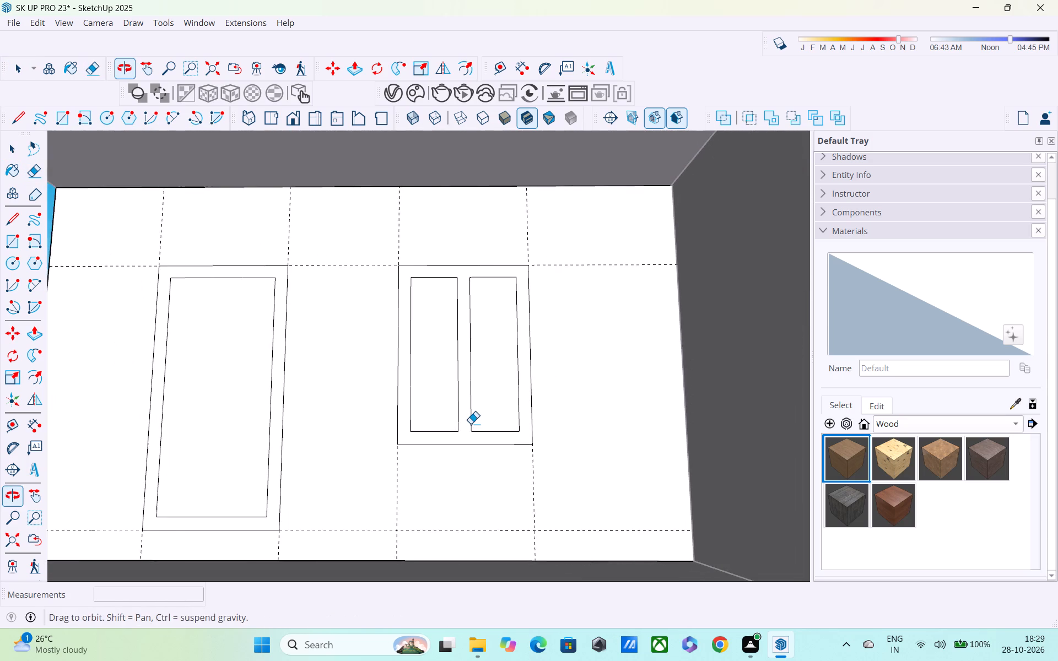
scroll(471, 427, "down", 2)
middle_click_drag(476, 467, 454, 487)
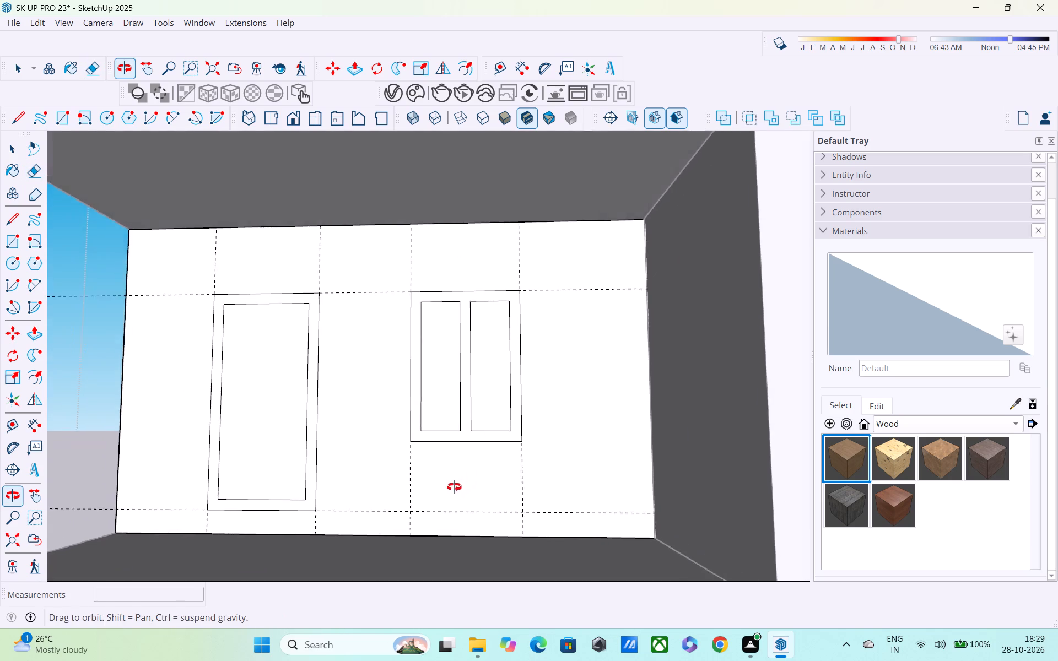
middle_click_drag(454, 487, 444, 487)
scroll(425, 458, "down", 3)
middle_click_drag(424, 484, 417, 512)
scroll(415, 505, "down", 6)
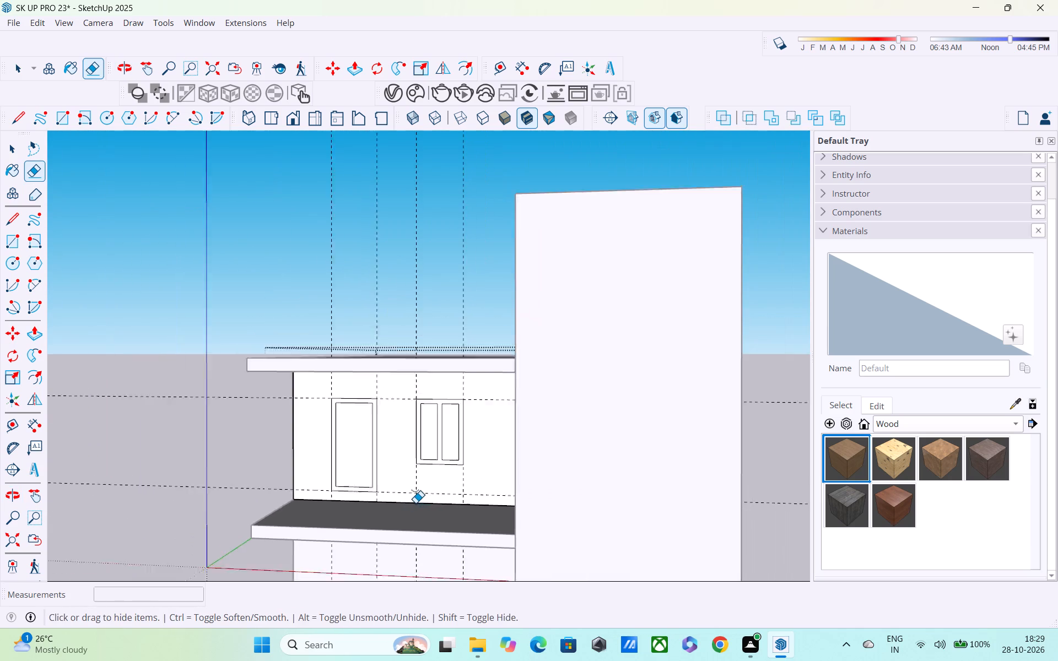
scroll(415, 503, "down", 1)
middle_click_drag(415, 503, 418, 395, "shift")
scroll(419, 394, "up", 1)
scroll(417, 419, "down", 1)
middle_click_drag(417, 463, 429, 382)
scroll(417, 452, "up", 2)
middle_click_drag(404, 458, 481, 515)
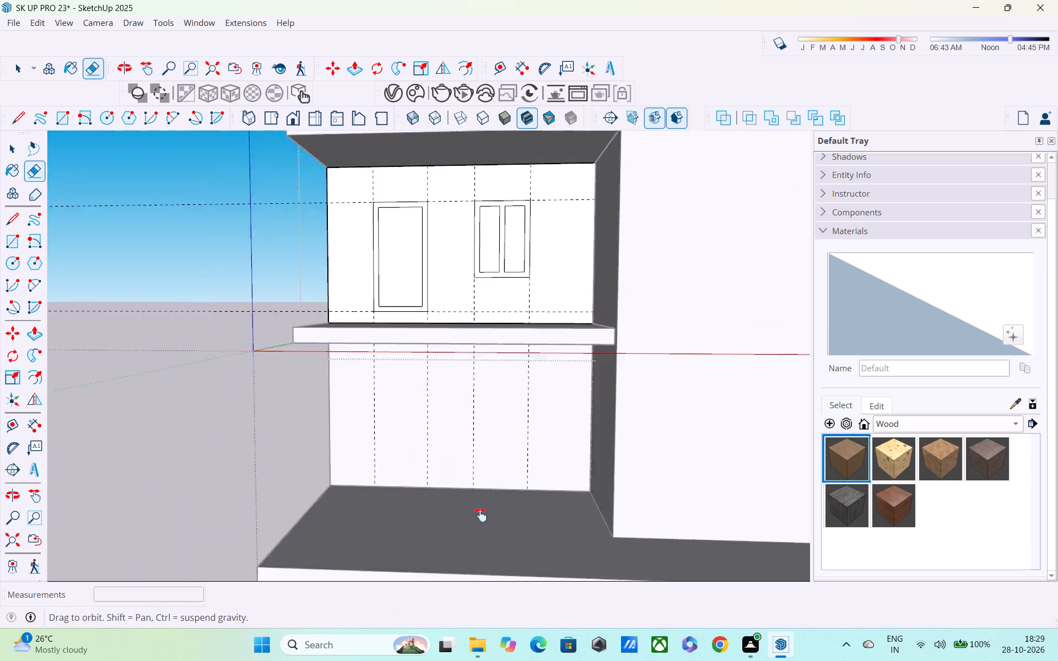
middle_click_drag(481, 515, 522, 525)
key("space")
key("t")
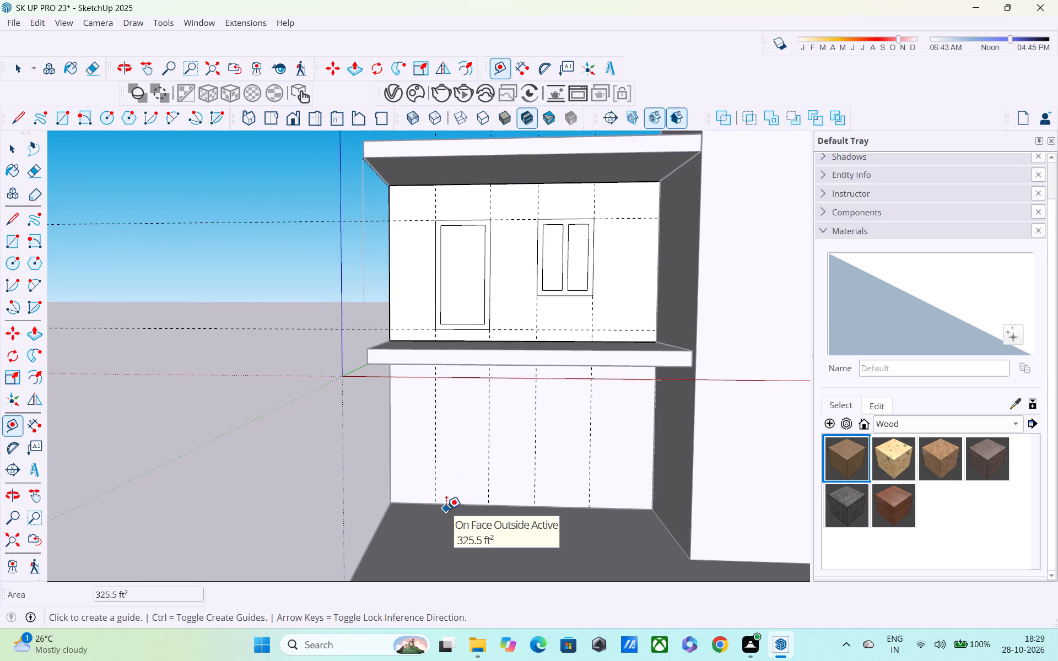
left_click(456, 503)
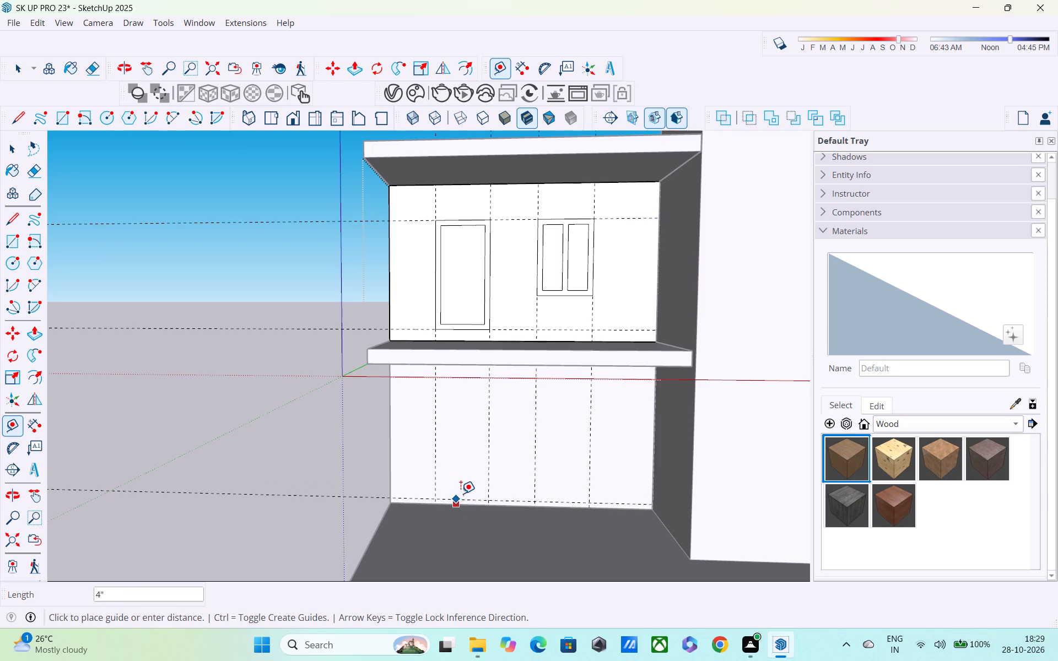
type("9\"")
key("Return")
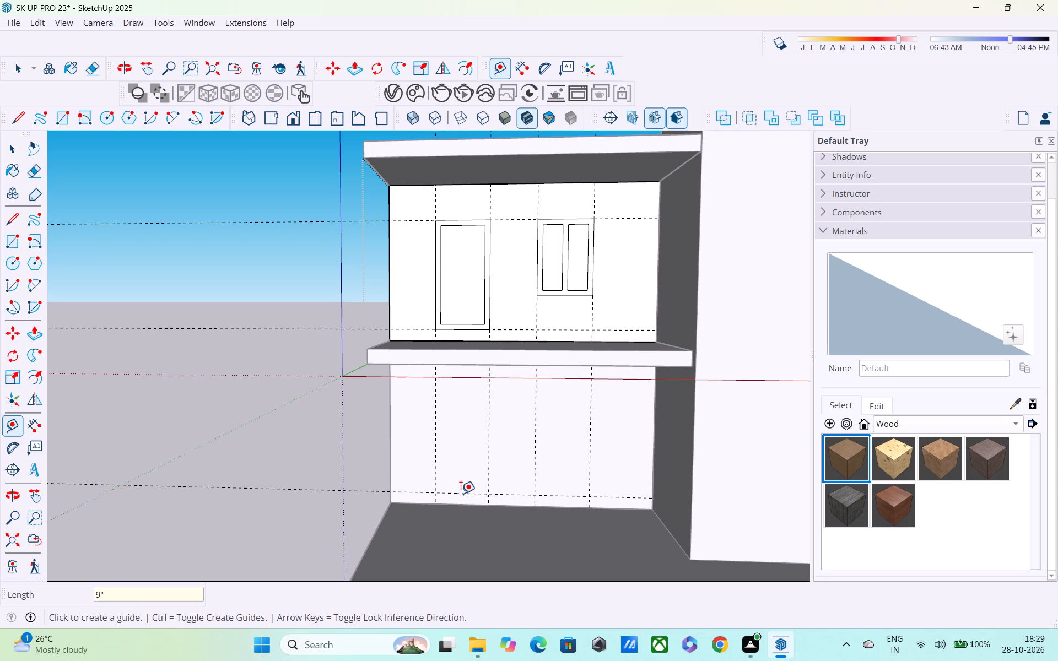
Place a second horizontal guide on the ground-floor wall, 7' above the 9" guide.
key("space")
left_click(473, 492)
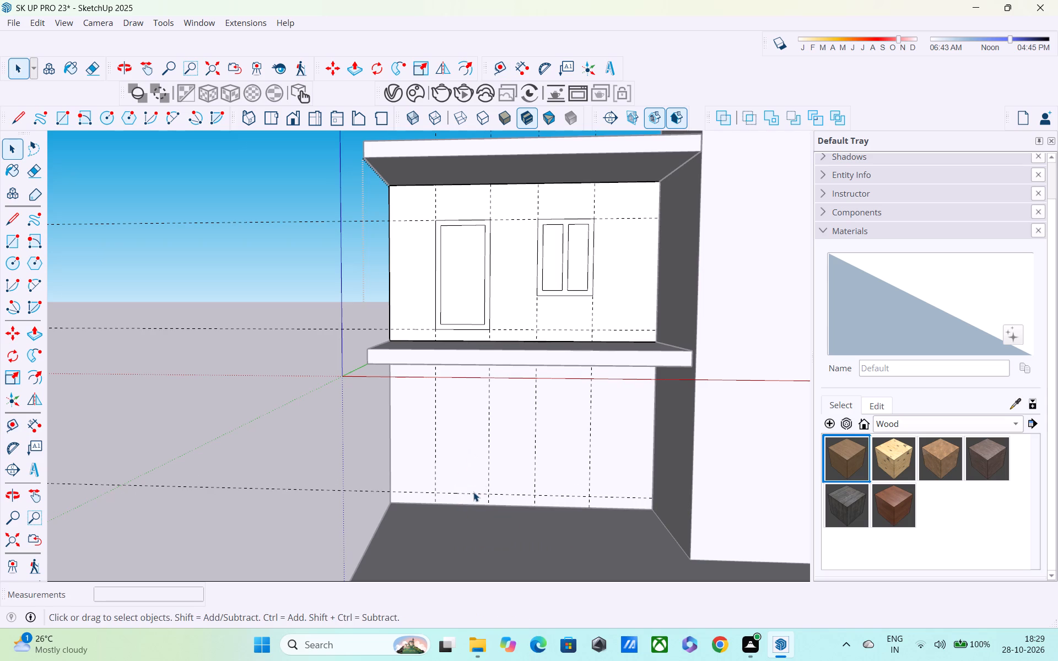
key("y")
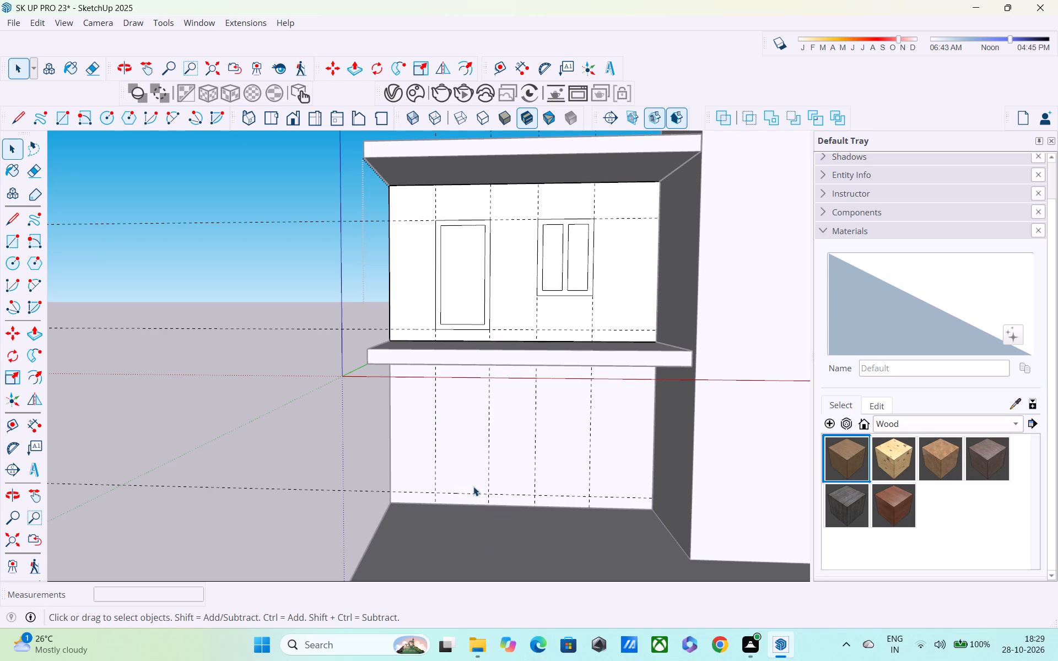
key("t")
left_click(473, 492)
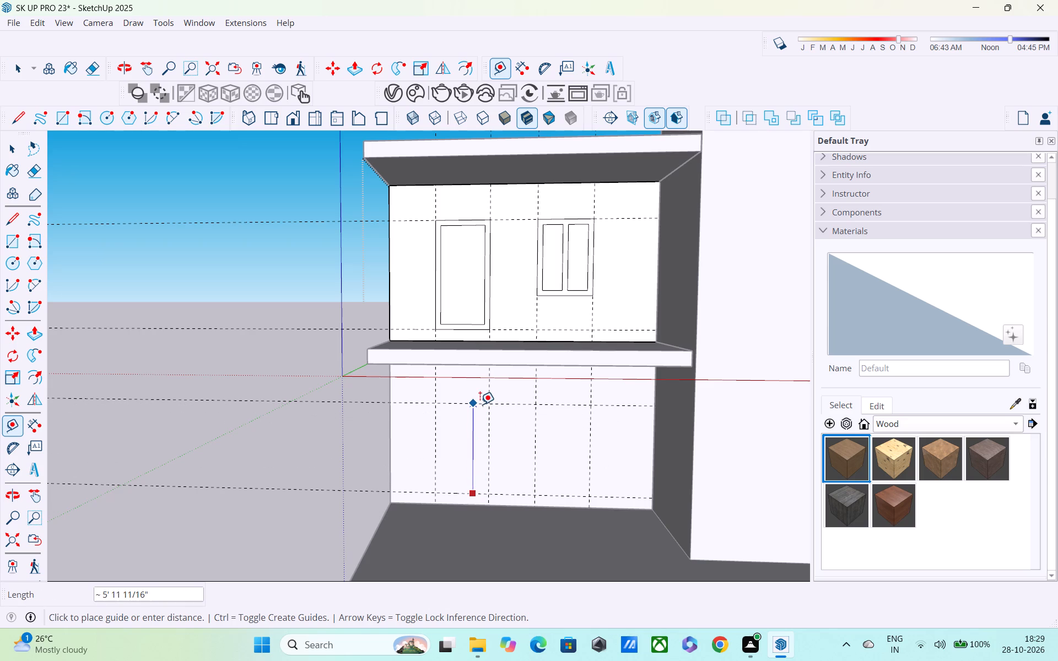
type("7'")
key("Return")
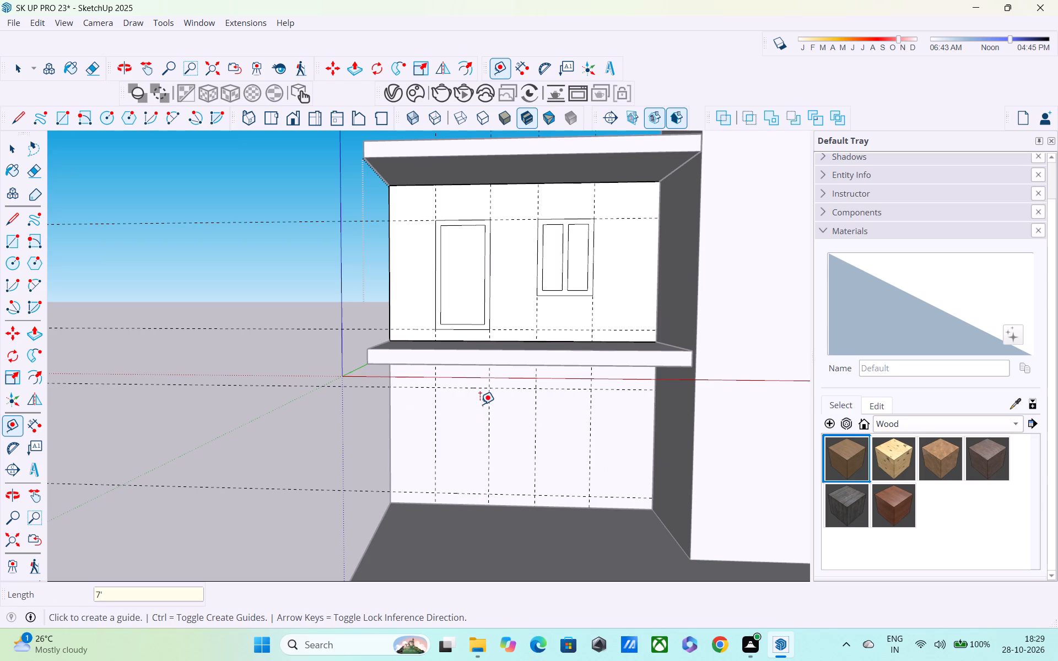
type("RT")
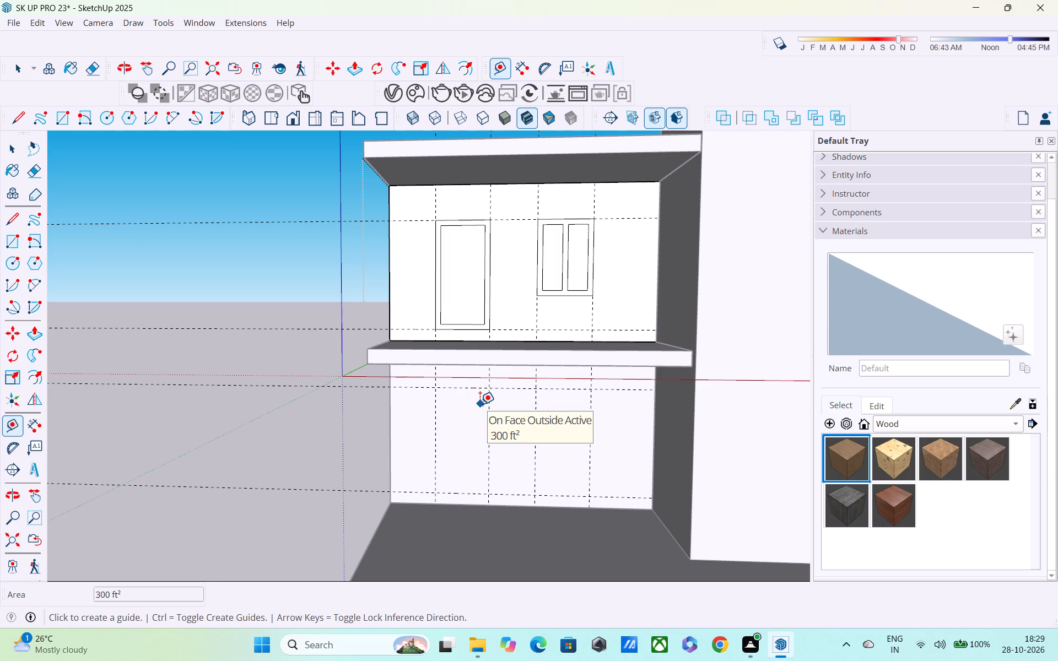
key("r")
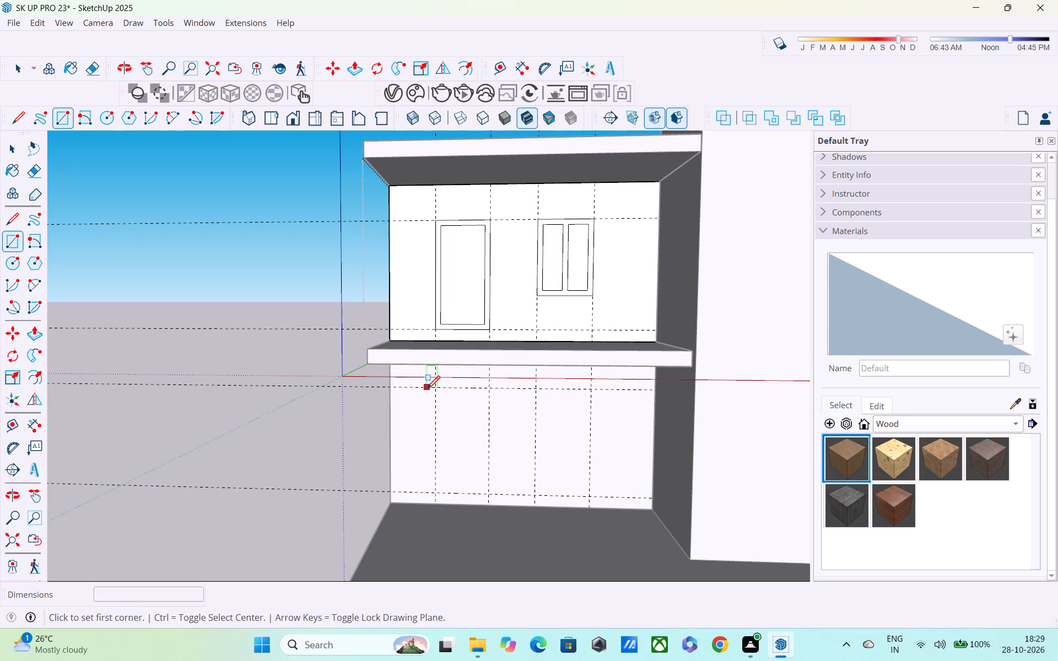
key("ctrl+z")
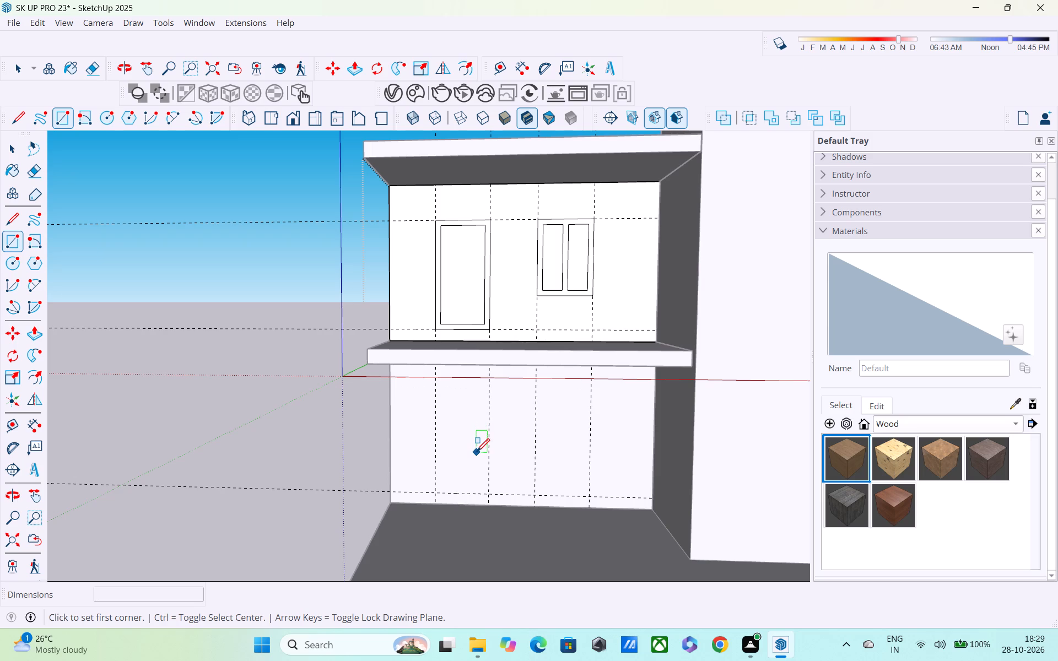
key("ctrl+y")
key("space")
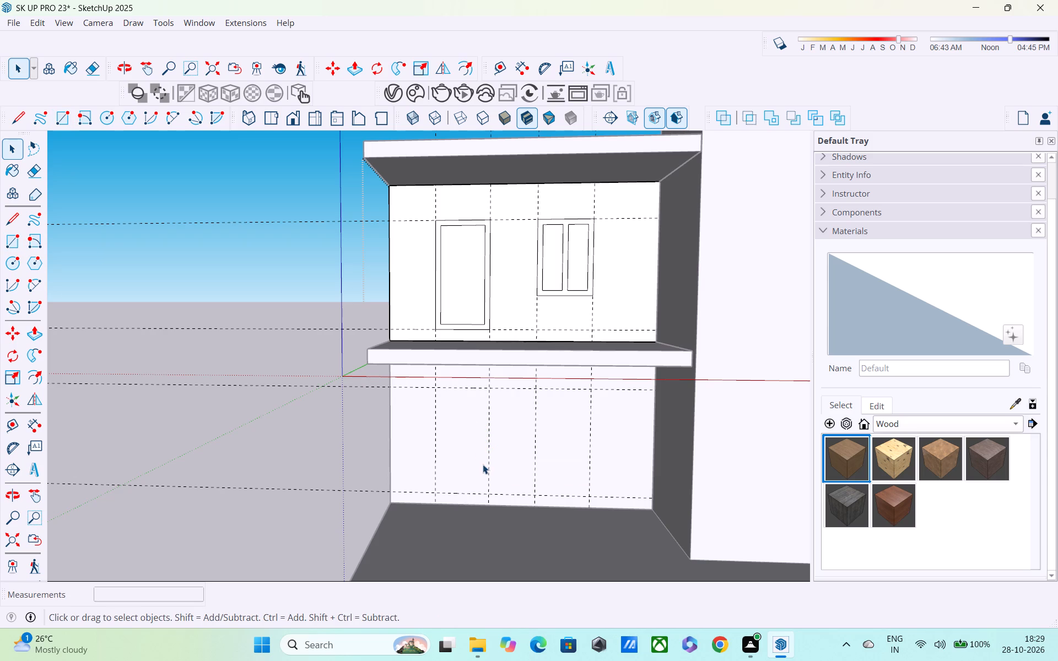
Open the ground-floor group for editing and draw a 3' 6" by 7' door outline on the guides beneath the upstairs door.
double_click(471, 456)
key("r")
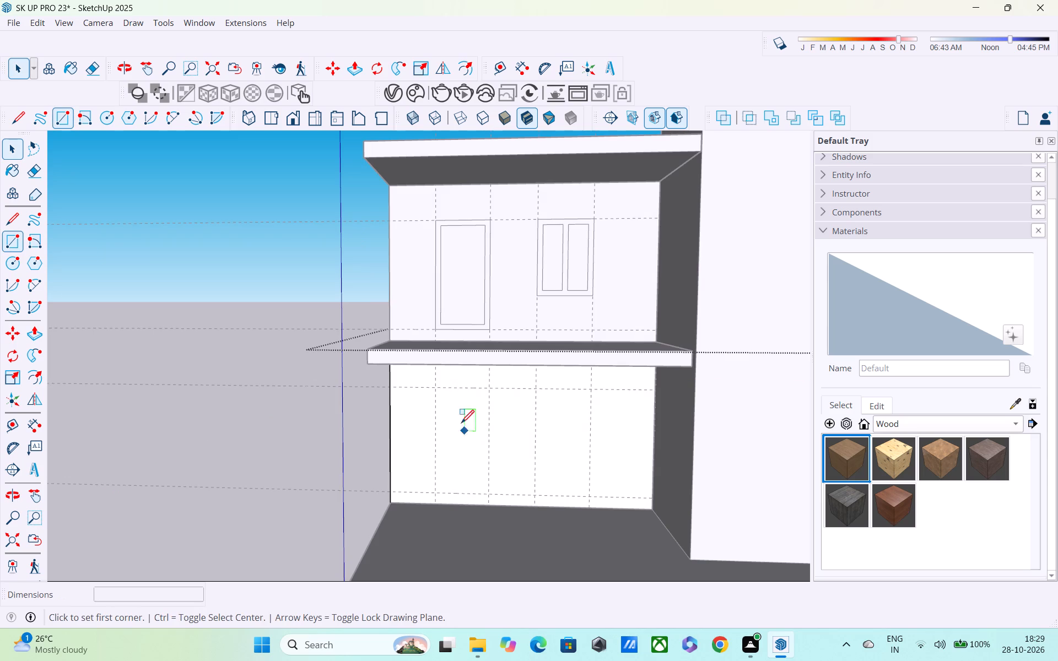
left_click(439, 389)
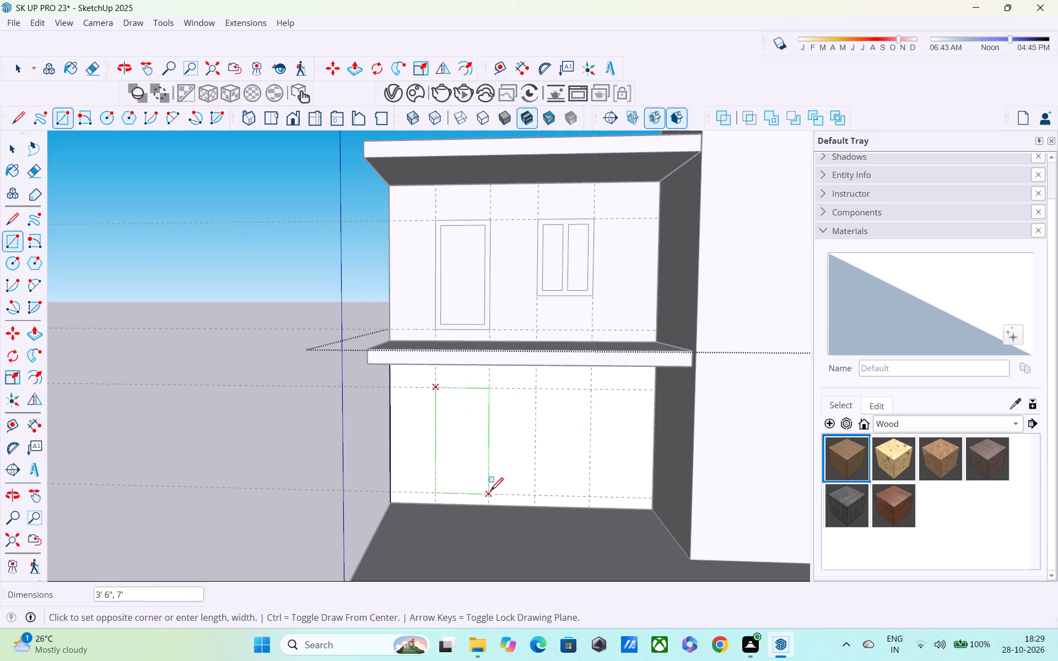
left_click(487, 495)
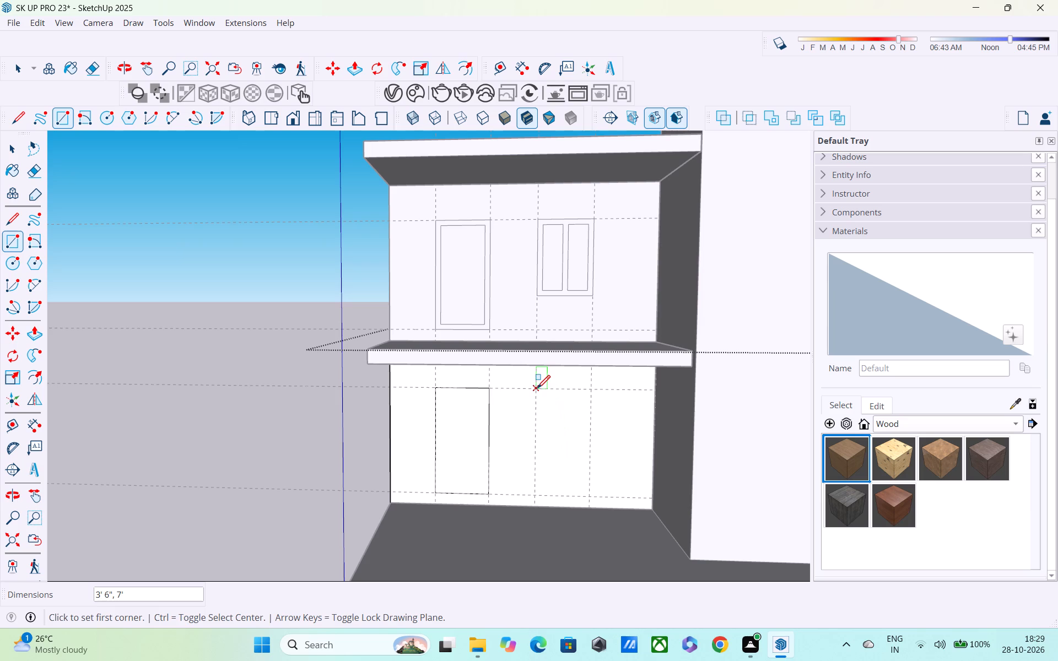
Draw a window outline 3' 6" wide and about 4' 10 1/2" high beneath the upstairs window, hanging from the upper guide.
left_click(537, 389)
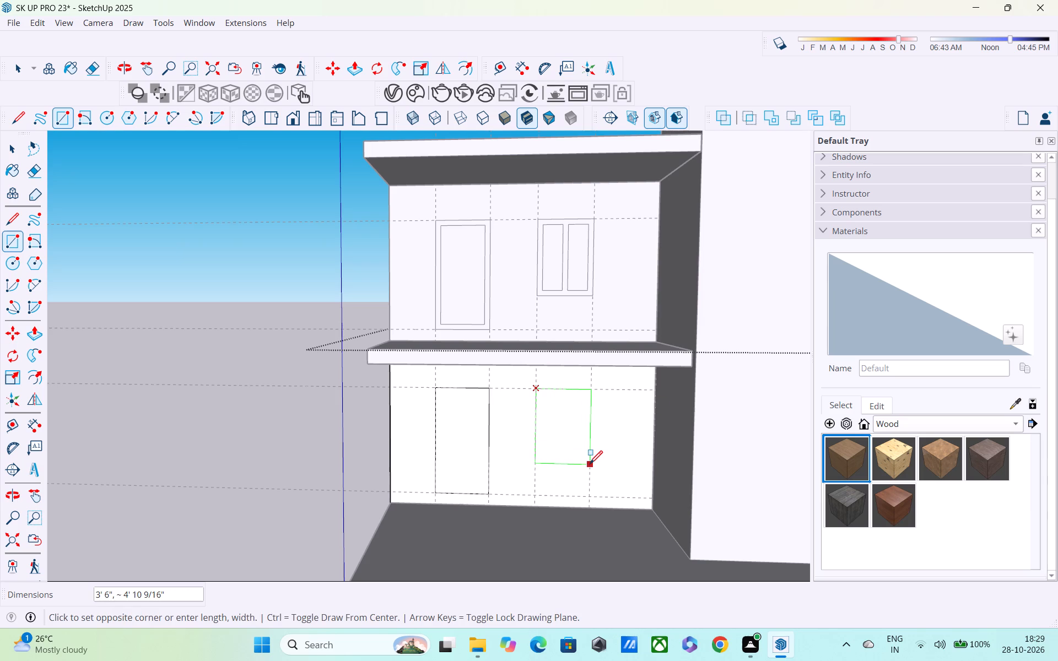
left_click(590, 465)
Offset the ground-floor door outline 4" inward to form its frame.
middle_click_drag(589, 475, 589, 430)
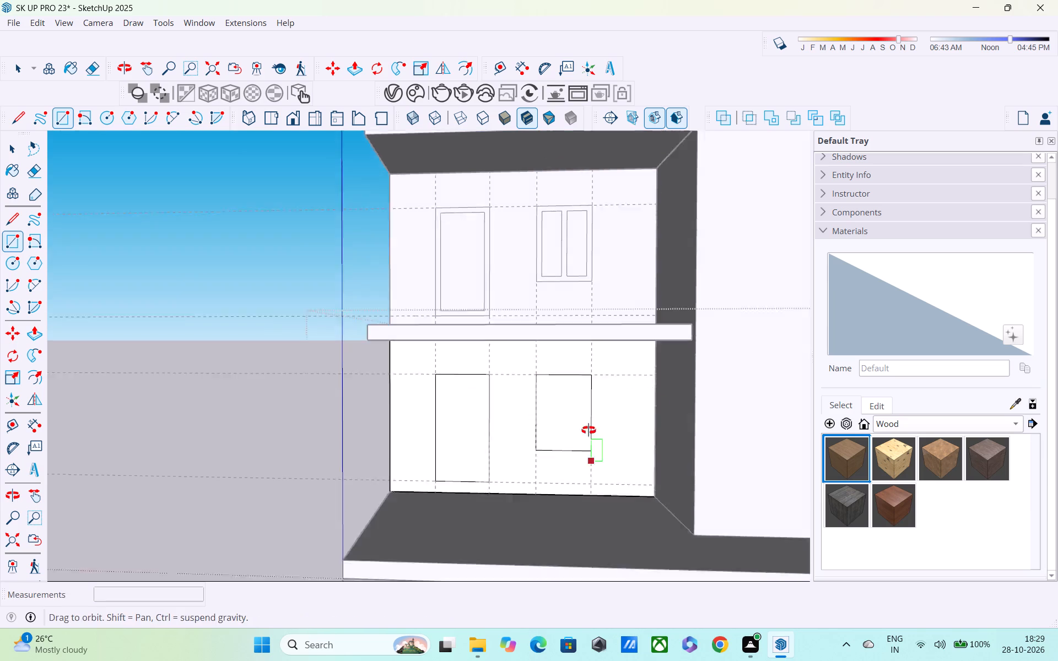
middle_click_drag(589, 430, 587, 404)
key("space")
key("f")
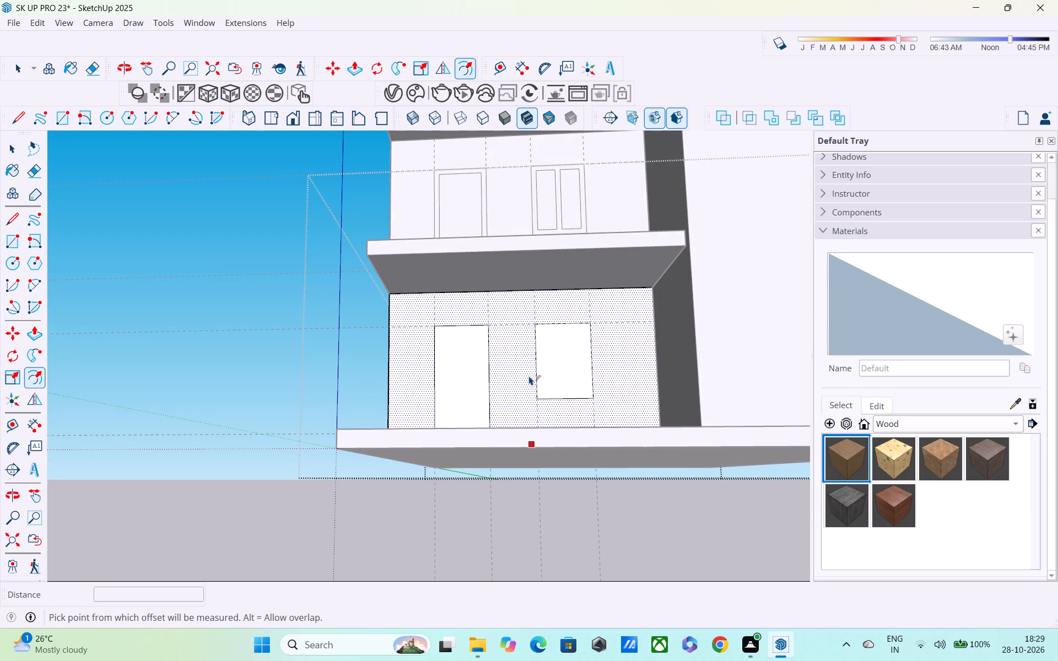
left_click(462, 389)
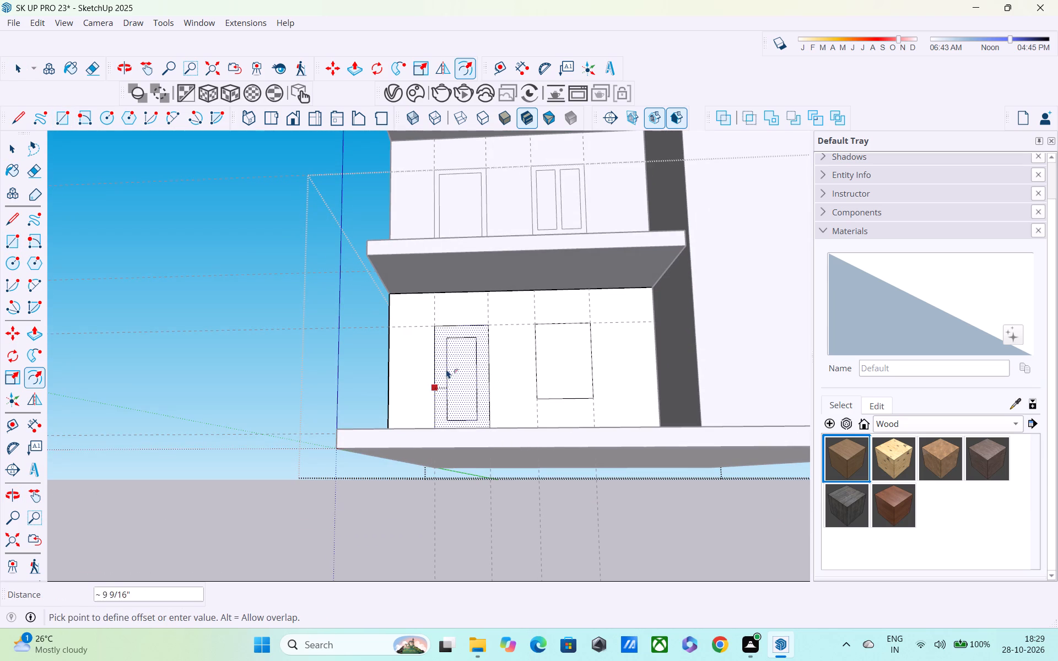
type("4\"")
key("Return")
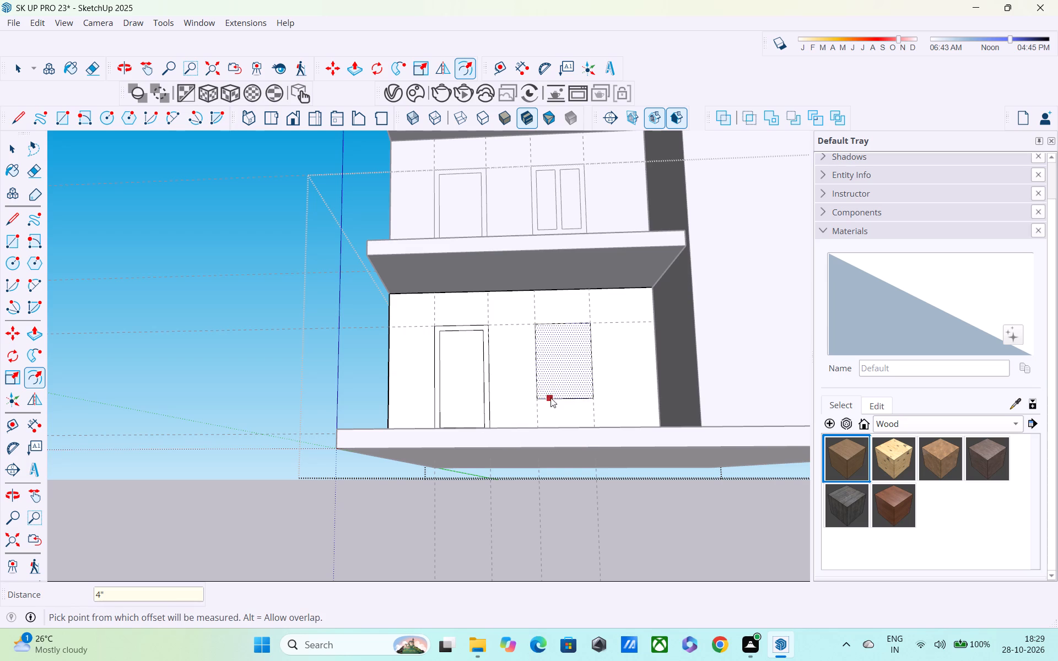
Offset the ground-floor window outline 4" inward to form its frame.
middle_click_drag(556, 405, 589, 533)
left_click(582, 487)
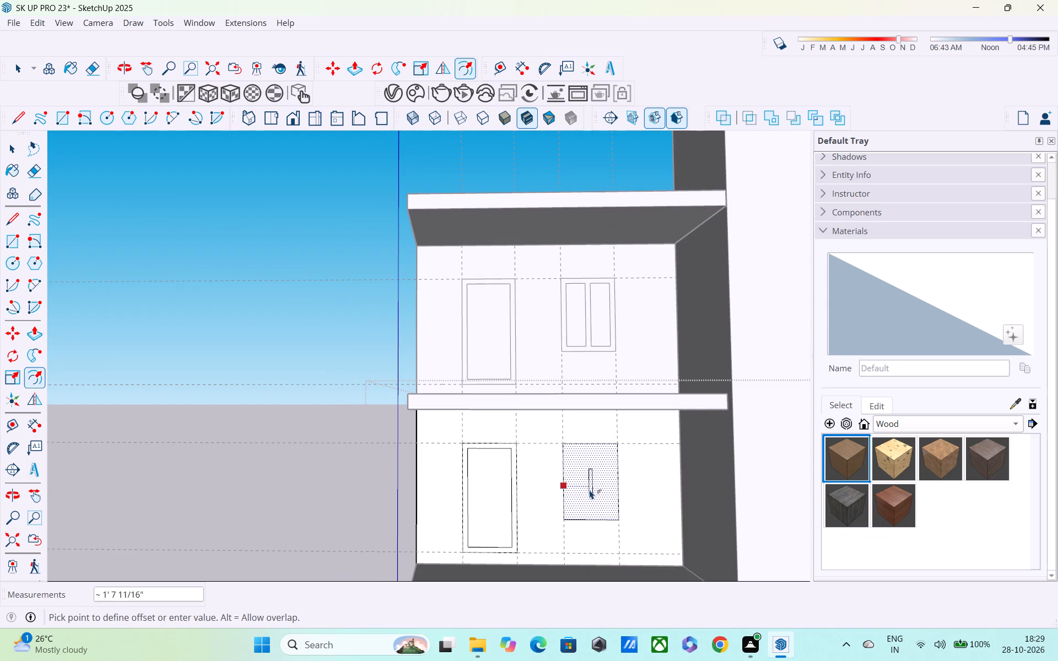
key("4")
key("shift+quotedbl")
key("Return")
Draw a vertical line down the middle of the ground-floor window, between the inner frame's top and bottom edges.
key("space")
type("L")
scroll(539, 503, "up", 2)
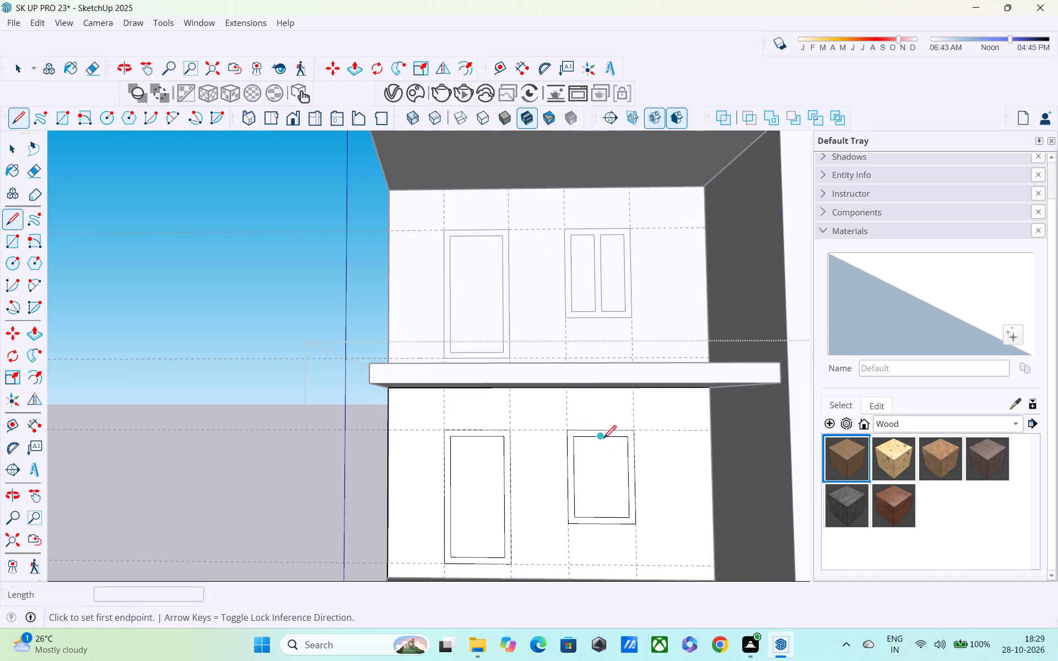
left_click(598, 437)
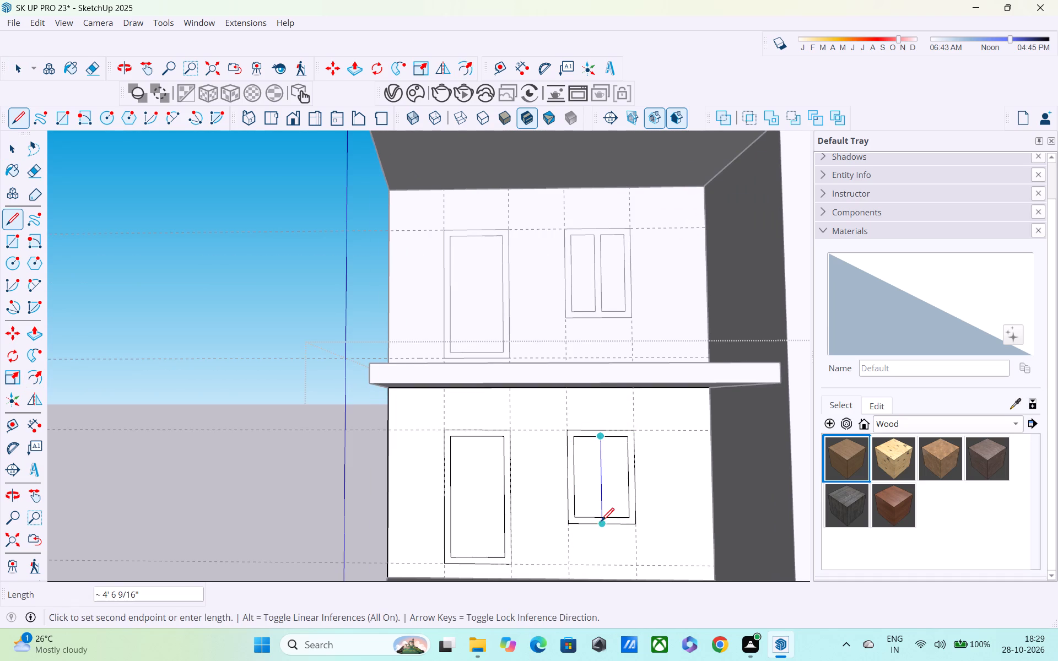
left_click(602, 520)
Copy the ground-floor window's vertical centre line 2" towards the tower side.
scroll(612, 507, "up", 3)
key("space")
left_click(598, 469)
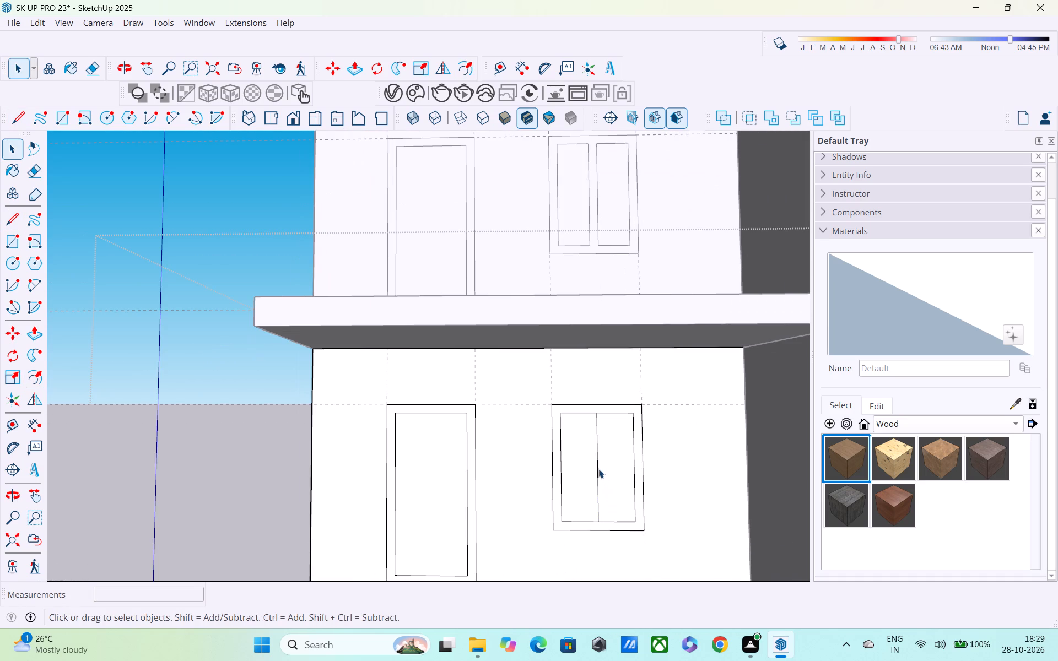
key("m")
scroll(600, 502, "up", 3)
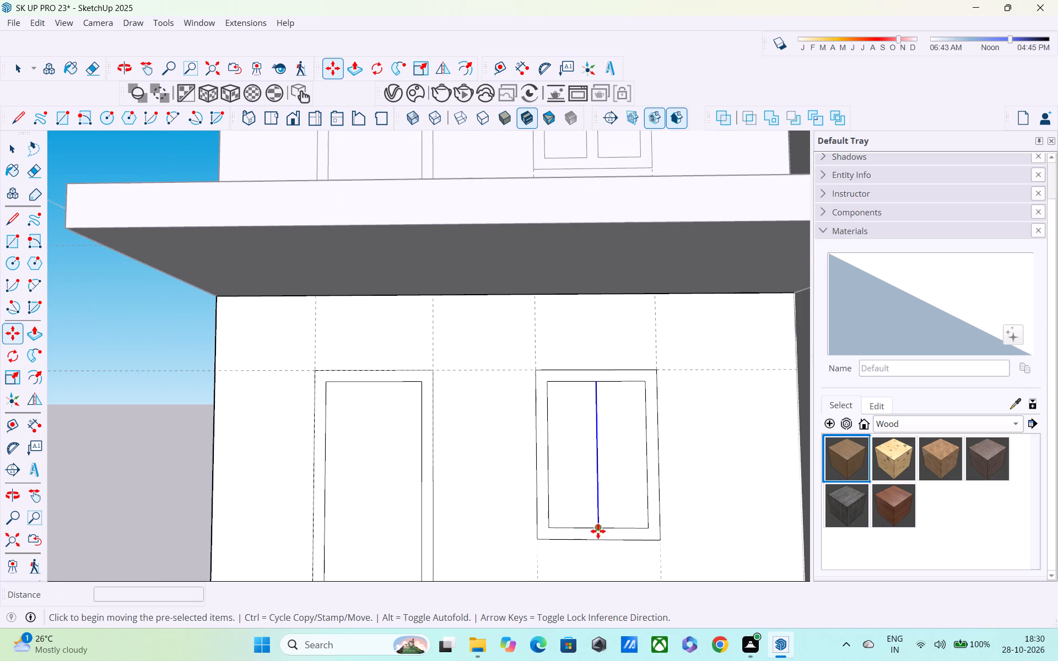
left_click(598, 528)
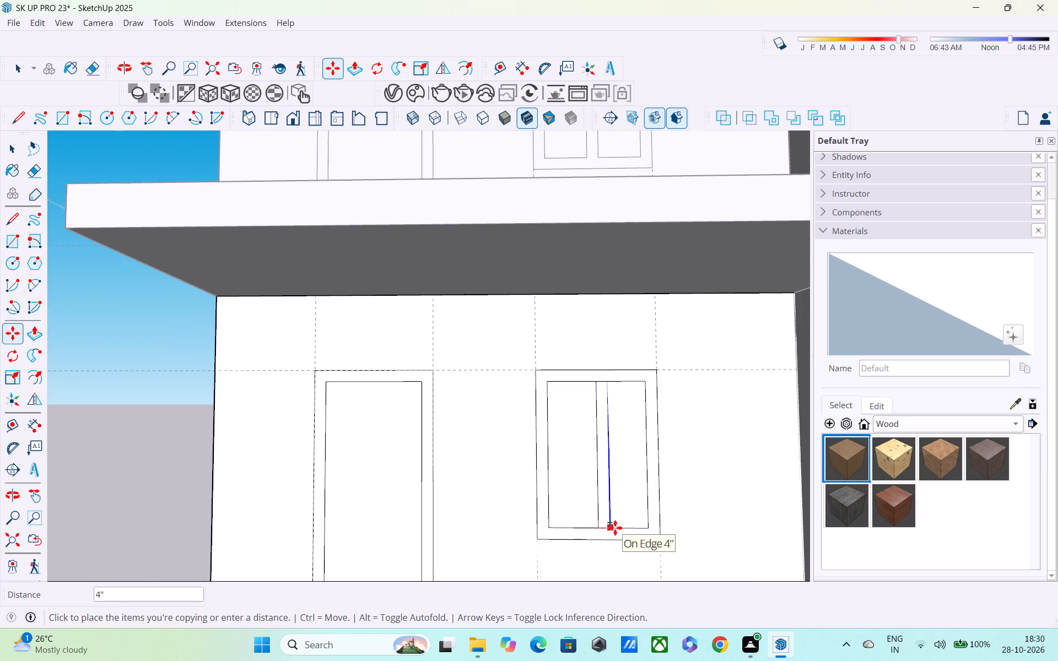
type("2\"")
key("Return")
Copy the mullion edge on the tower side 4" towards the door, placing the second mullion edge across the centre line.
scroll(615, 528, "up", 3)
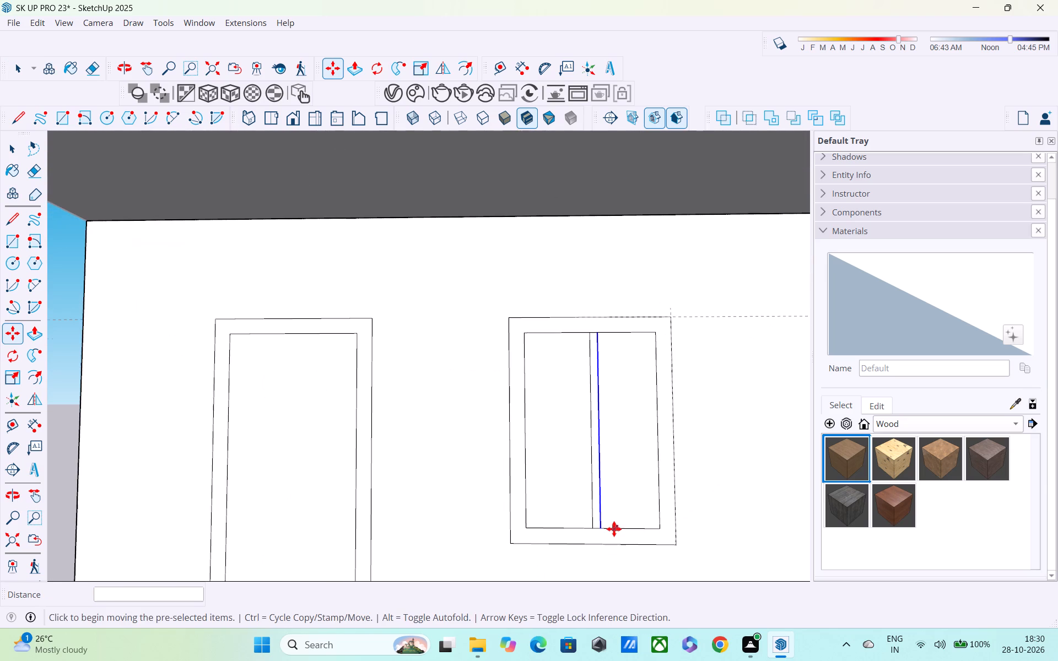
left_click(601, 527)
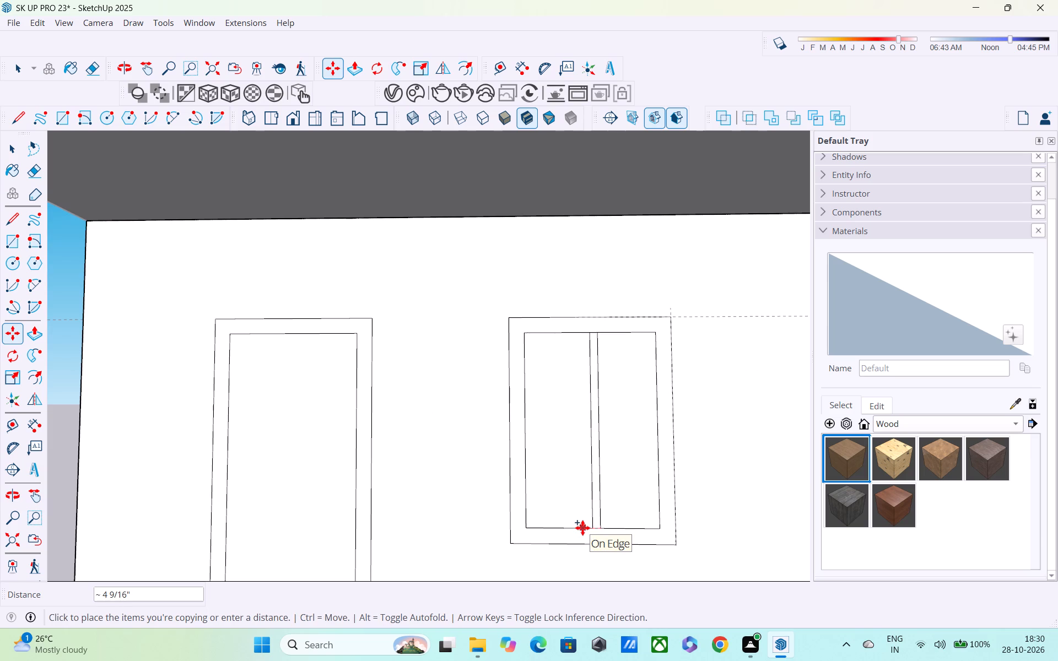
key("space")
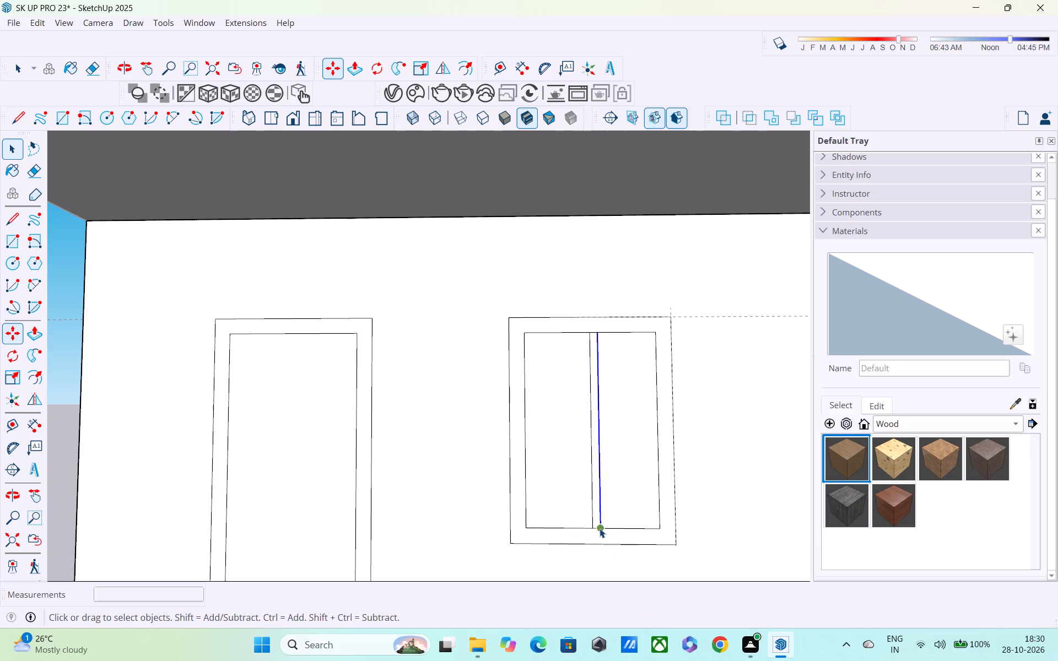
left_click(598, 524)
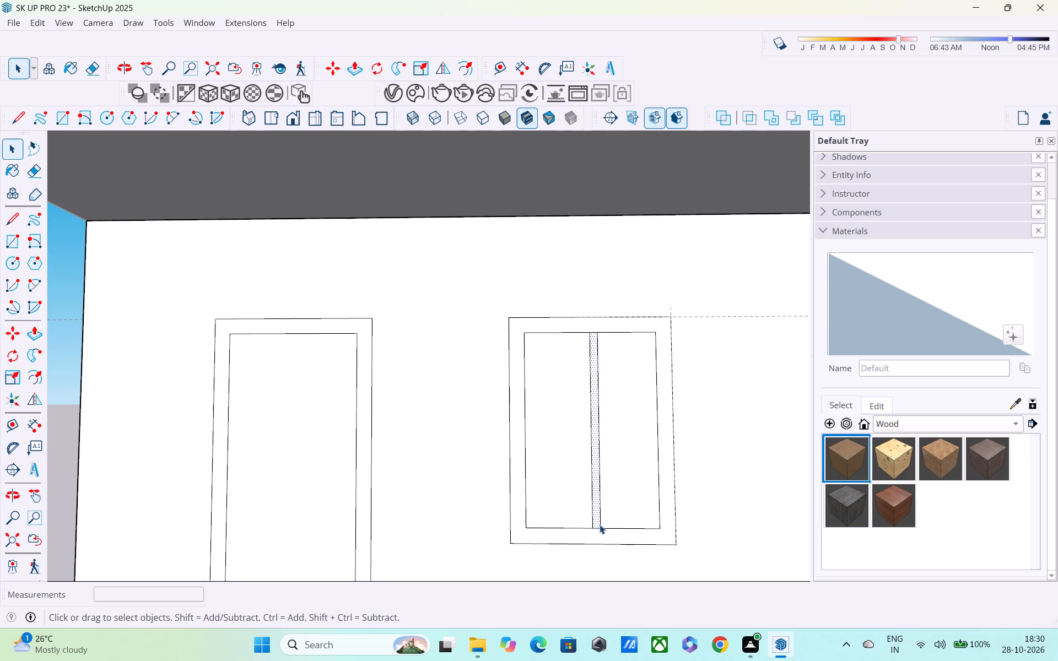
left_click(600, 524)
key("m")
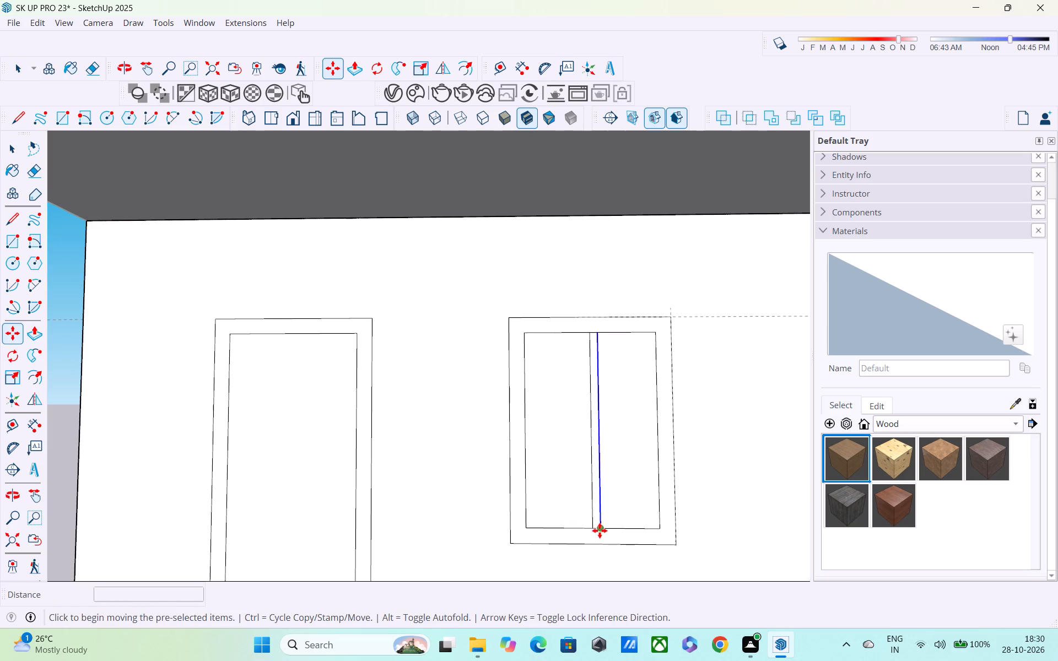
left_click(599, 528)
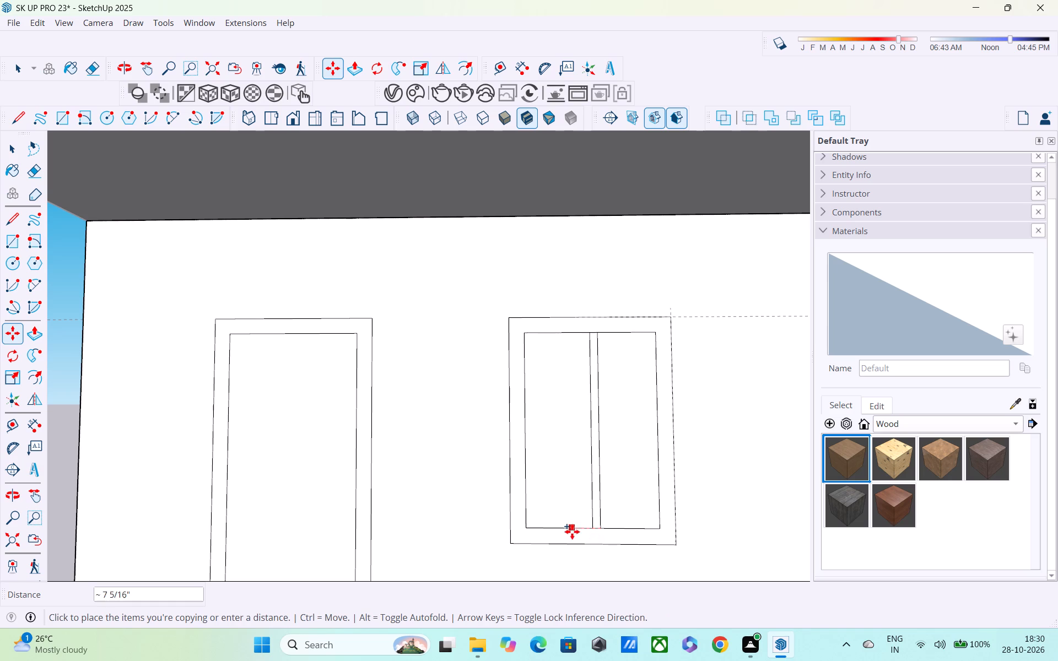
key("grave")
middle_click_drag(614, 537, 898, 581)
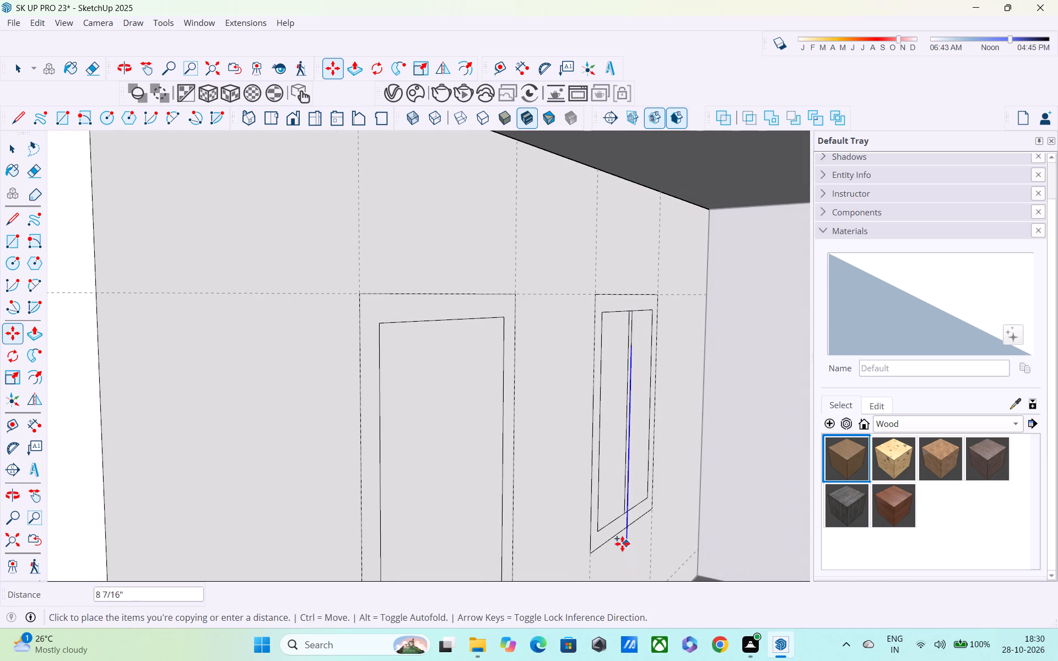
middle_click_drag(622, 544, 510, 519)
middle_click_drag(509, 506, 489, 499)
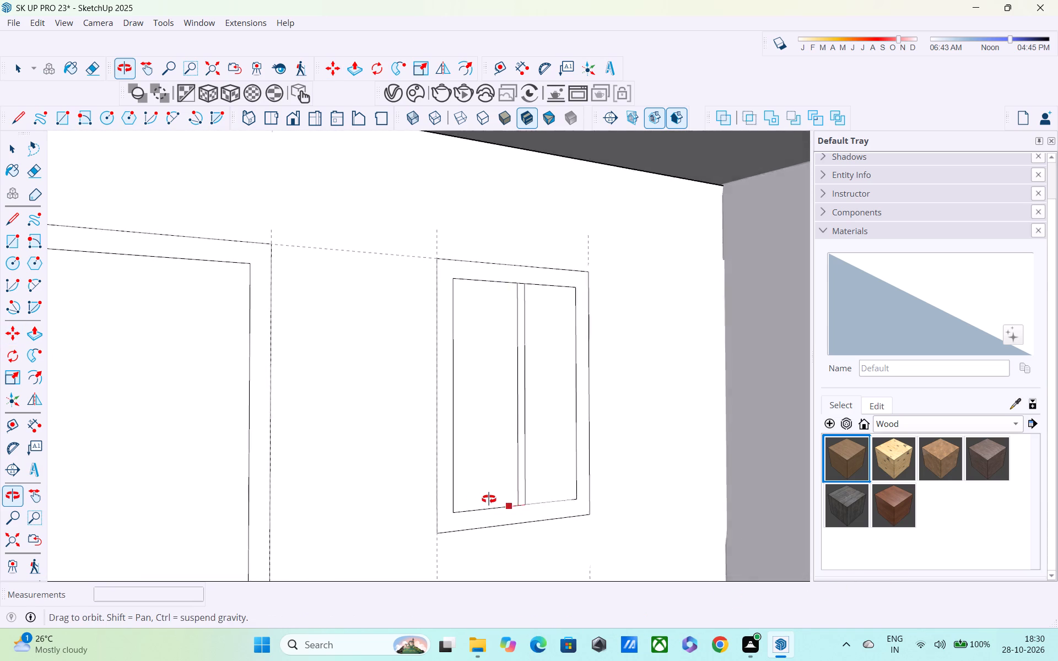
middle_click_drag(489, 499, 466, 496)
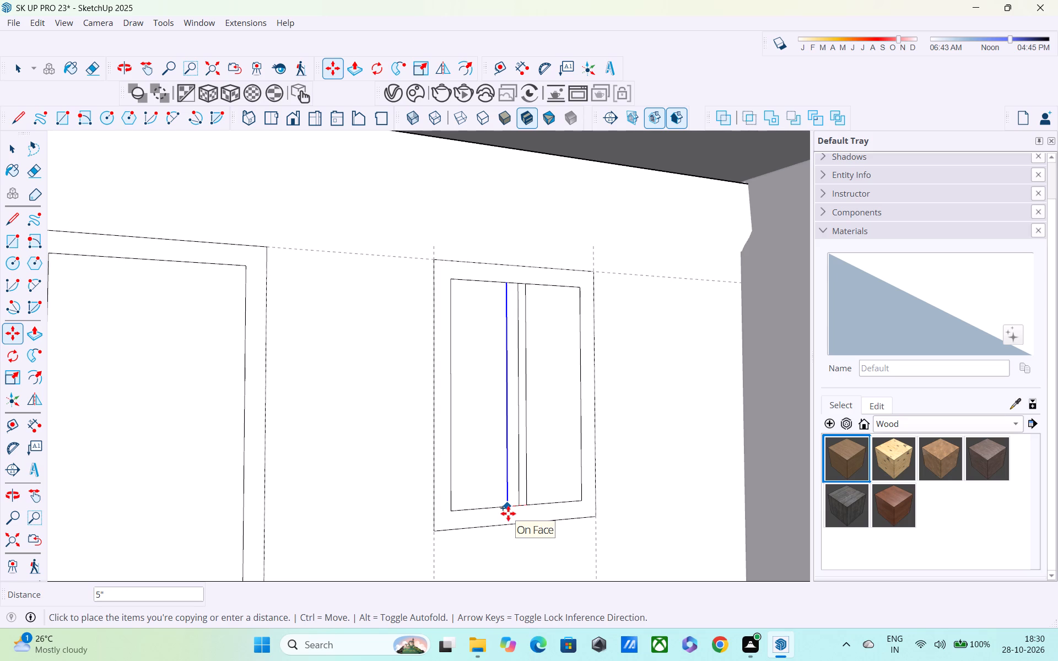
type("4\"")
key("Return")
key("space")
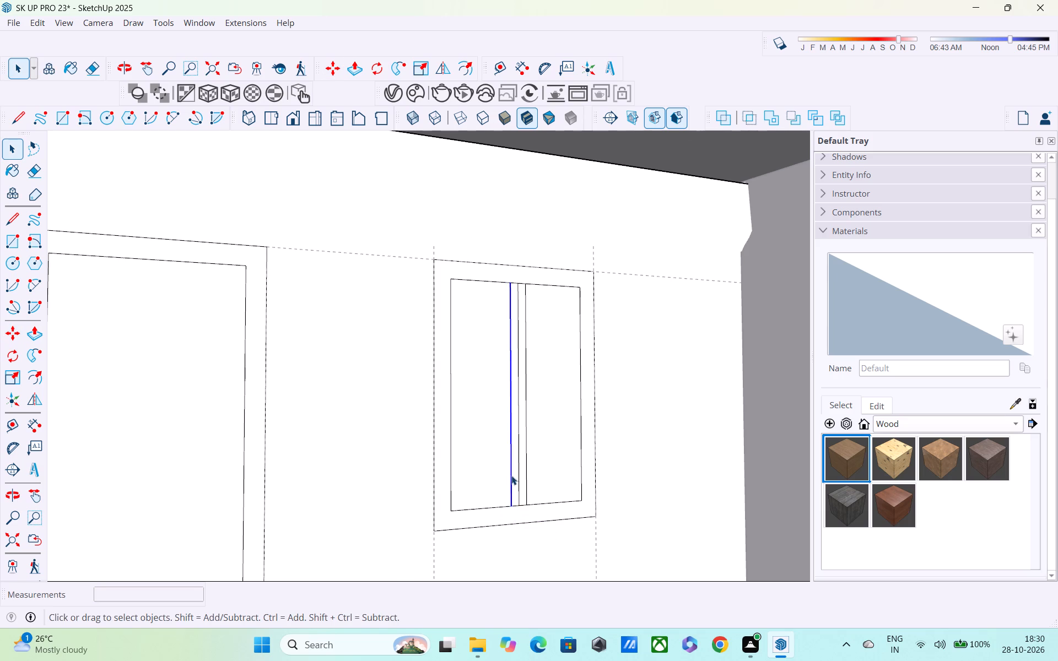
Erase the ground-floor window's centre line and the short frame edges crossing the mullion at its bottom and top.
scroll(512, 474, "up", 3)
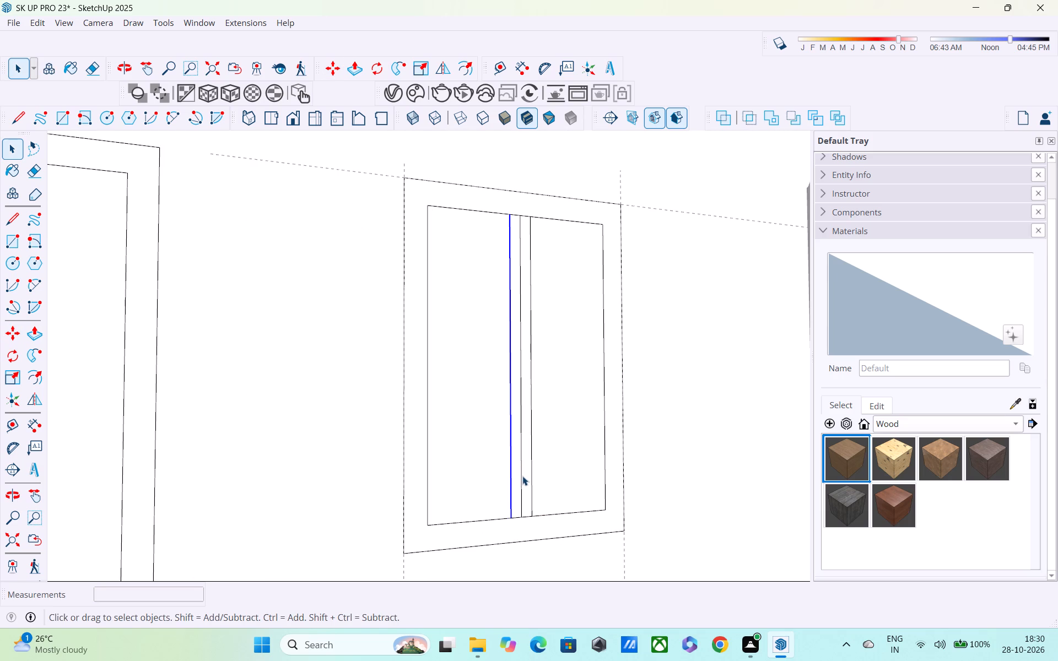
left_click(522, 475)
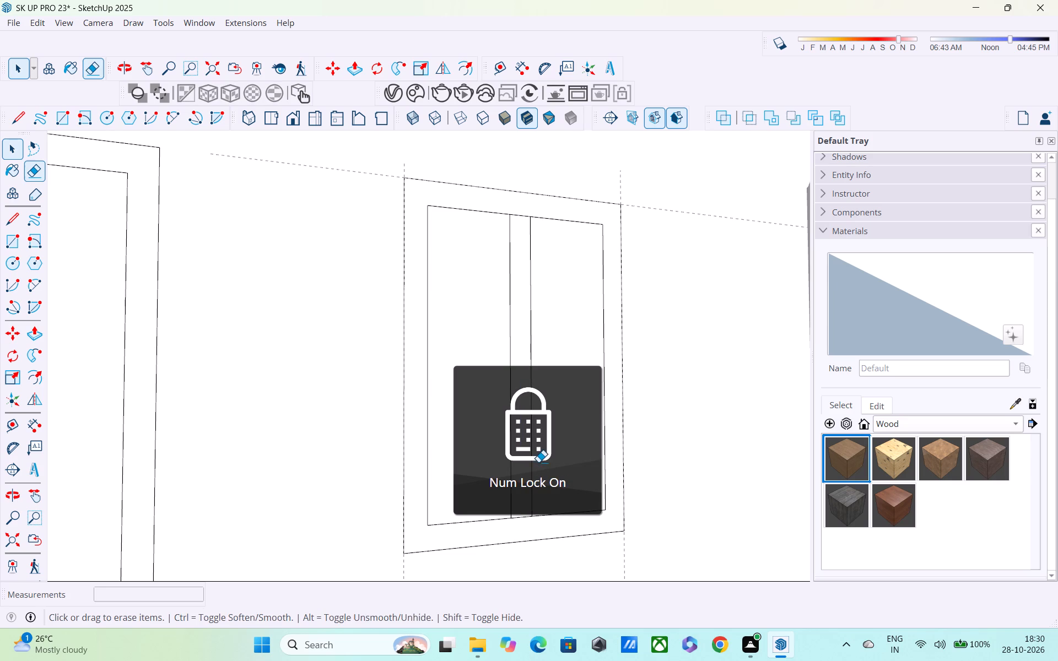
key("e")
scroll(528, 534, "up", 3)
left_click_drag(520, 501, 520, 512)
middle_click_drag(520, 512, 550, 660, "shift")
scroll(541, 621, "down", 1, "shift")
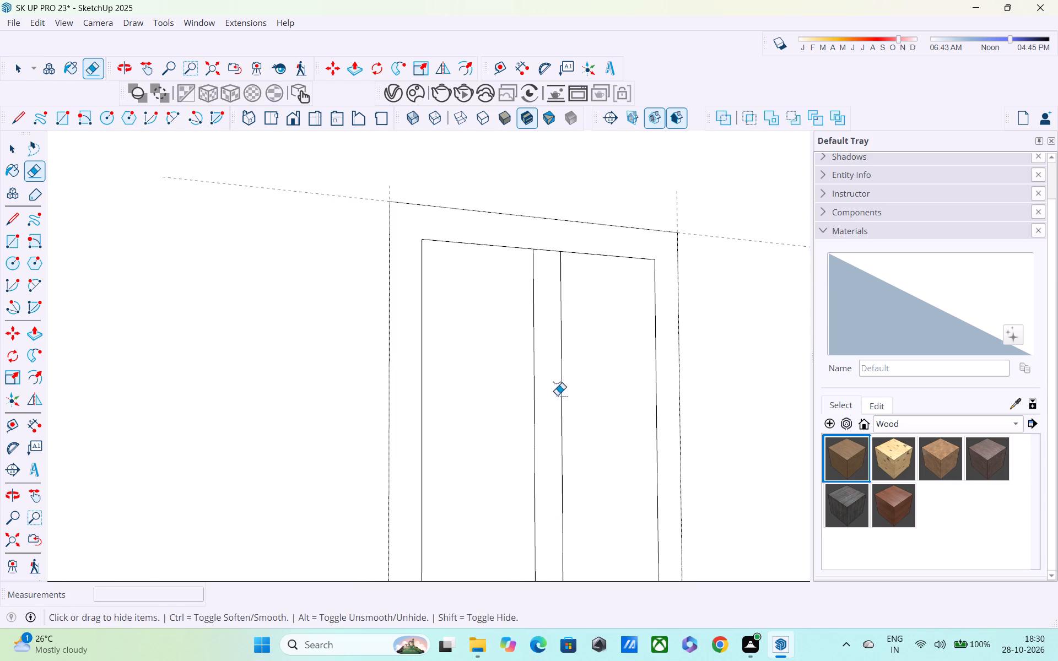
middle_click_drag(560, 414, 570, 511, "shift")
left_click_drag(564, 337, 564, 362)
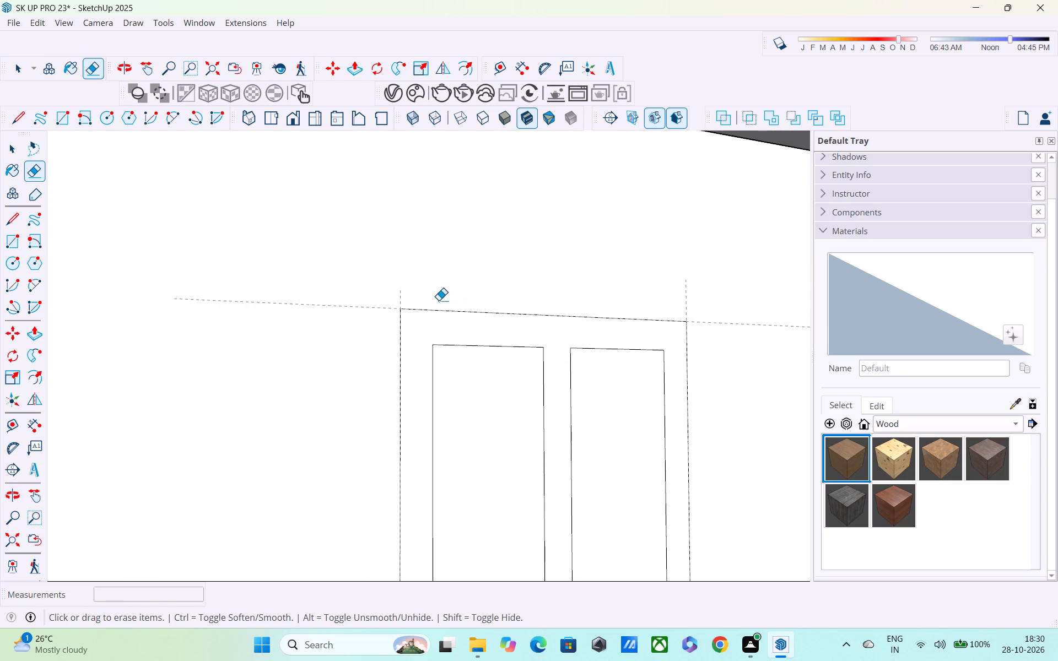
Delete the four vertical guide lines running through the doors and windows, opening the upper-floor group to reach them.
left_click_drag(355, 297, 348, 337)
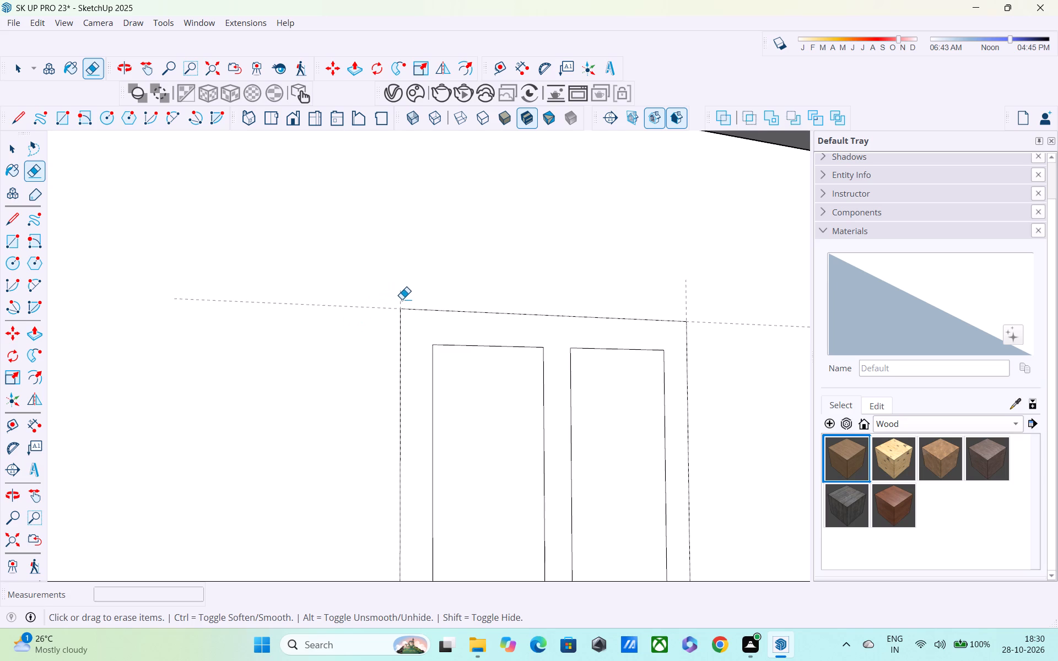
left_click(402, 299)
scroll(452, 404, "down", 3)
middle_click_drag(451, 438, 420, 430)
scroll(402, 420, "down", 10)
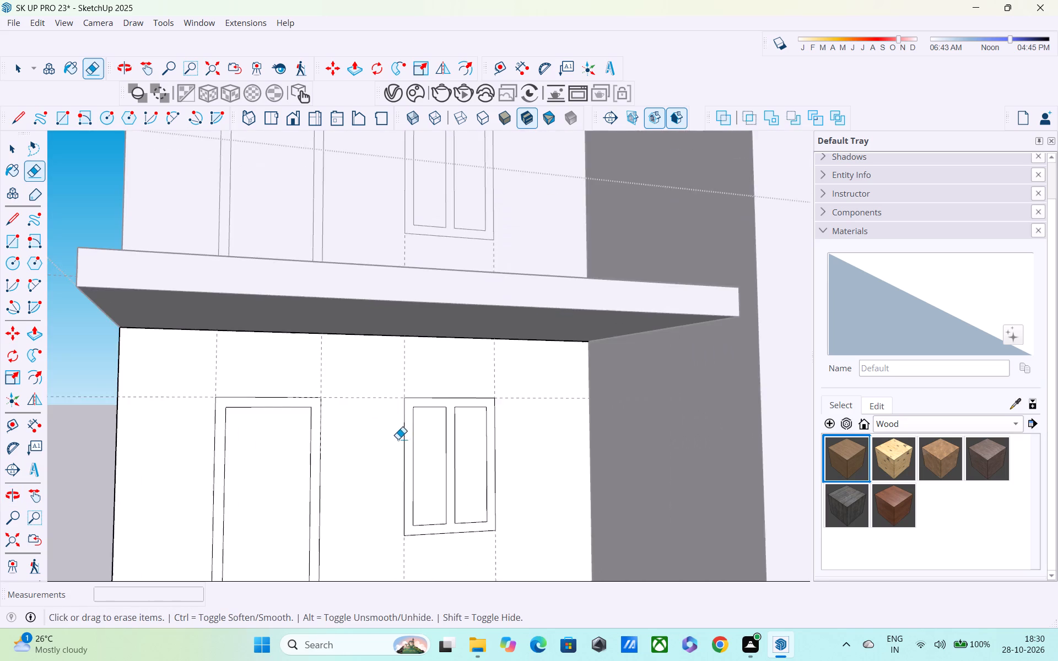
scroll(398, 439, "down", 13)
key("space")
scroll(366, 471, "down", 5)
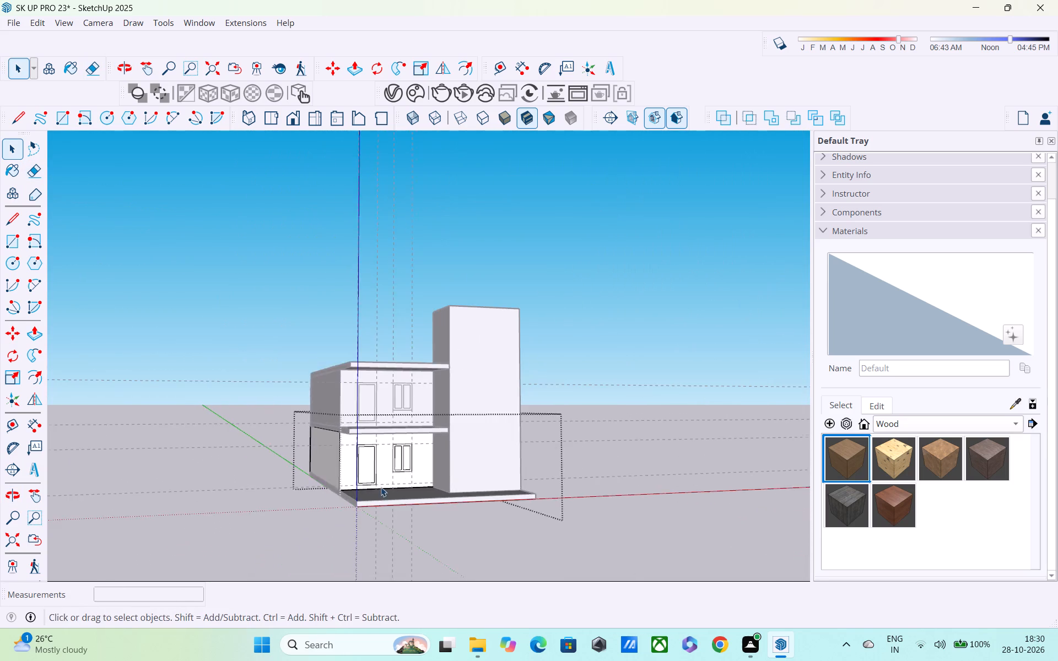
middle_click_drag(382, 487, 339, 486)
scroll(384, 517, "up", 3)
left_click_drag(430, 533, 192, 595)
left_click(434, 523)
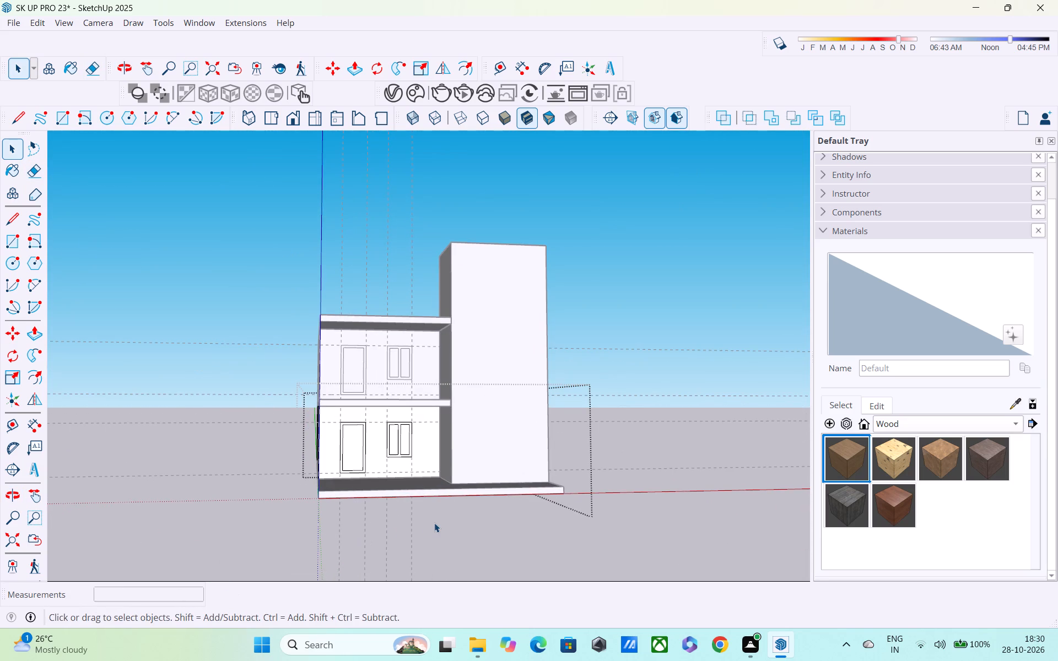
left_click_drag(434, 523, 141, 601)
left_click_drag(440, 469, 296, 485)
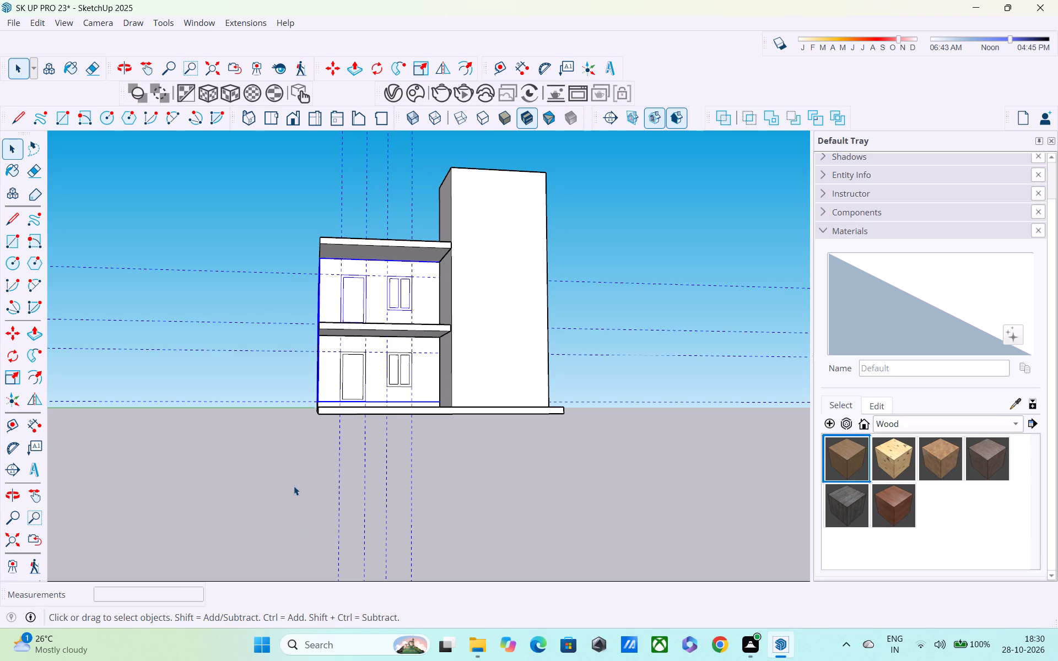
double_click(338, 457)
left_click_drag(461, 462, 297, 480)
key("Delete")
Delete the horizontal guide lines crossing both floors and leave the group.
scroll(286, 480, "down", 4)
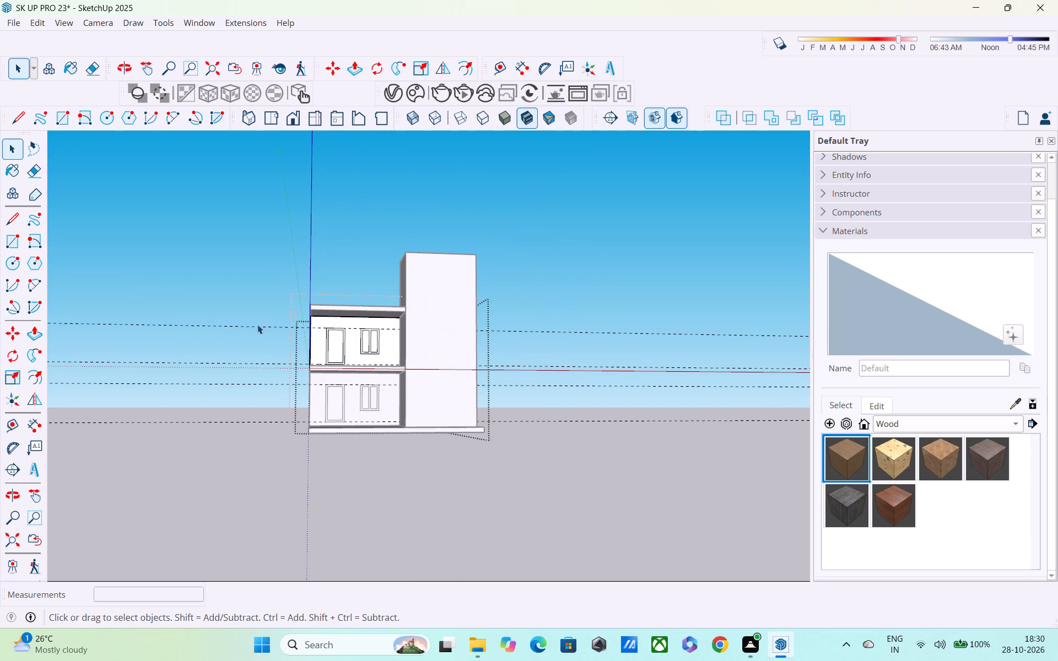
left_click_drag(243, 291, 170, 448)
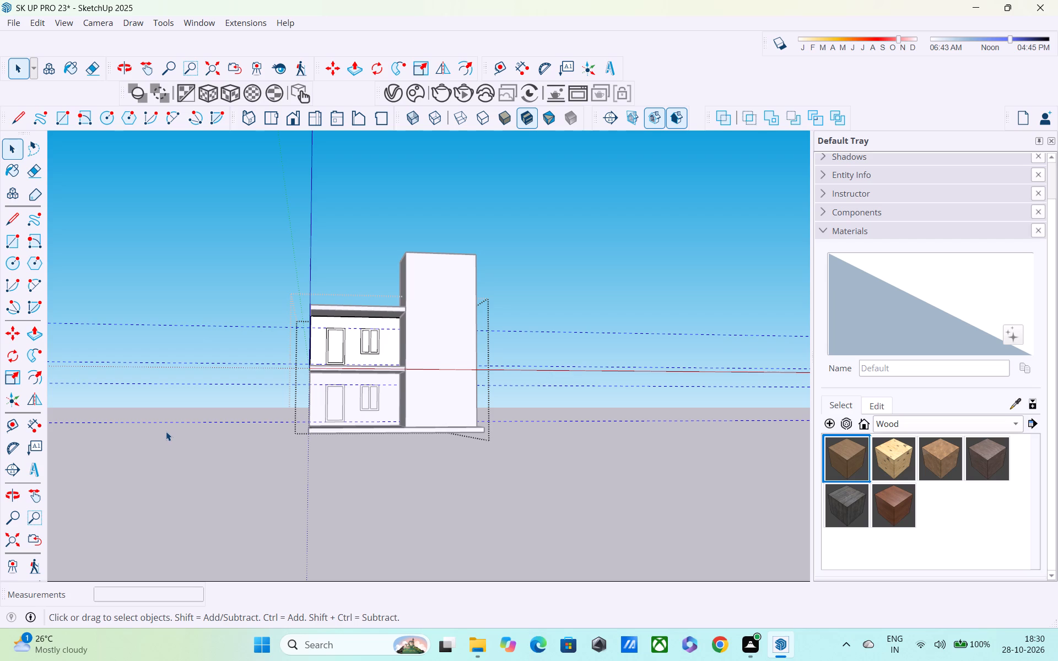
key("Delete")
scroll(166, 434, "down", 3)
middle_click_drag(301, 486, 456, 528)
left_click(564, 366)
Examine the building's front with its door and window outlines on both floors.
middle_click_drag(462, 437, 460, 437)
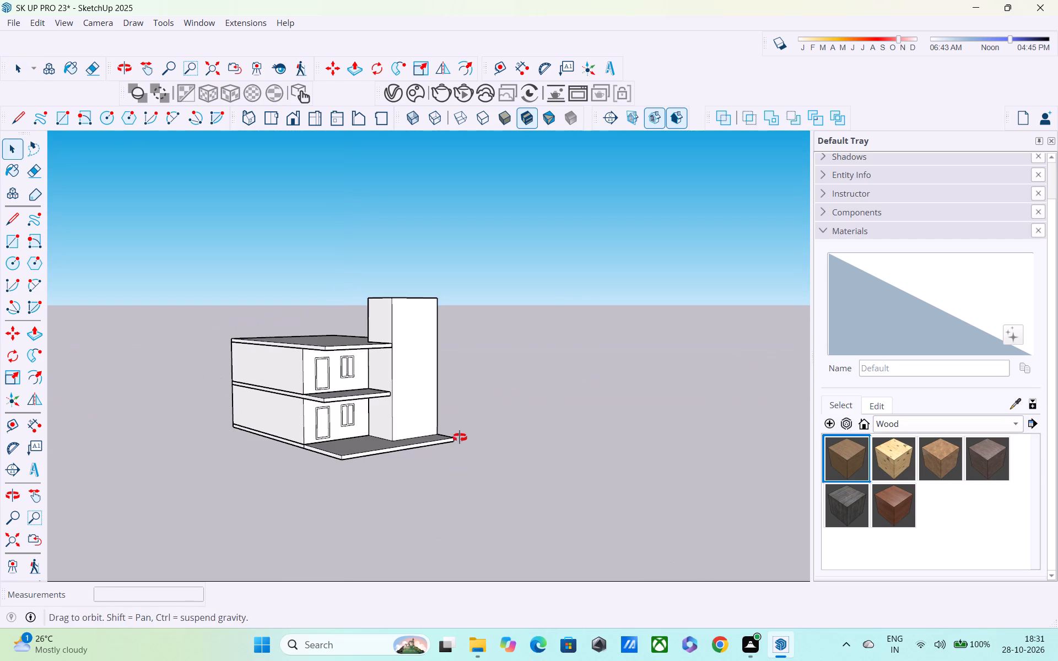
middle_click_drag(460, 437, 323, 431)
scroll(257, 421, "up", 9)
middle_click_drag(382, 404, 382, 359)
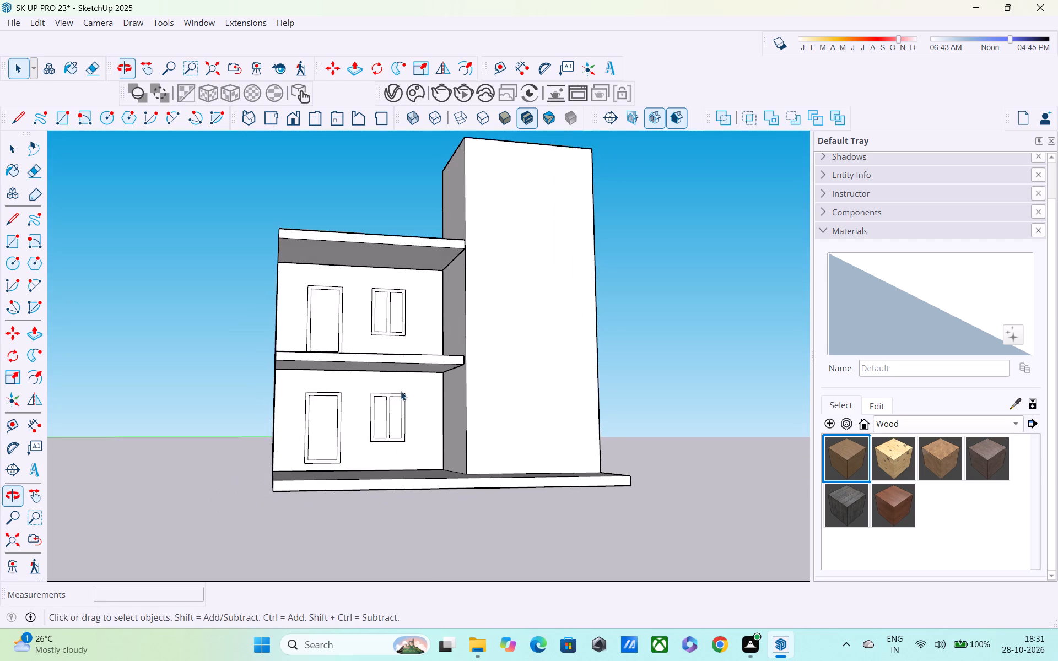
scroll(403, 404, "down", 1)
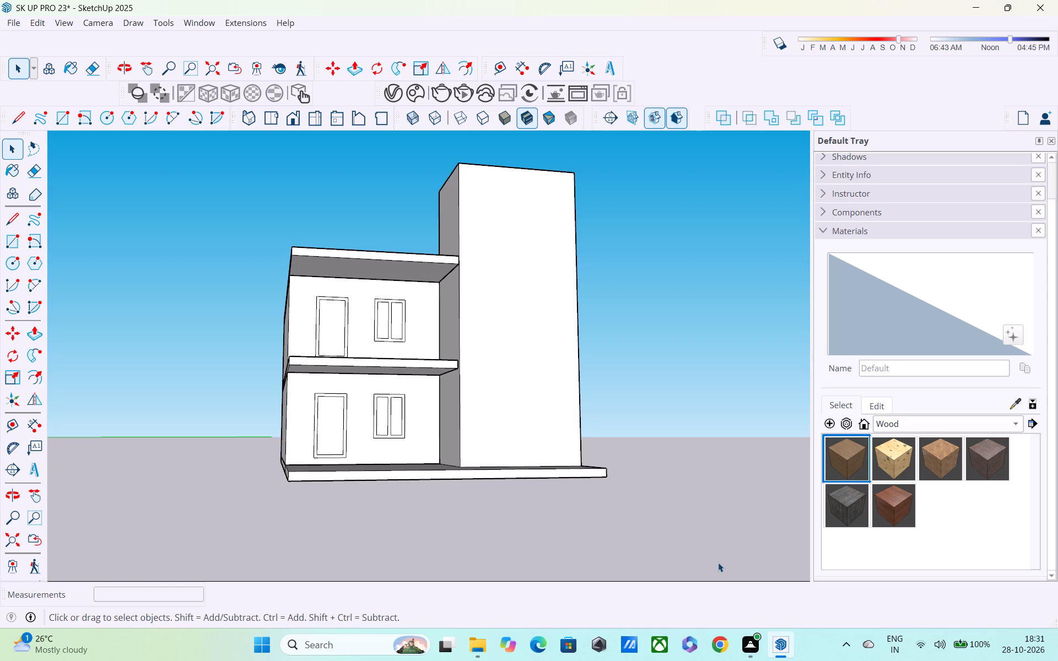
scroll(699, 655, "up", 1)
scroll(477, 464, "up", 1)
middle_click_drag(422, 436, 335, 444)
scroll(390, 419, "up", 3)
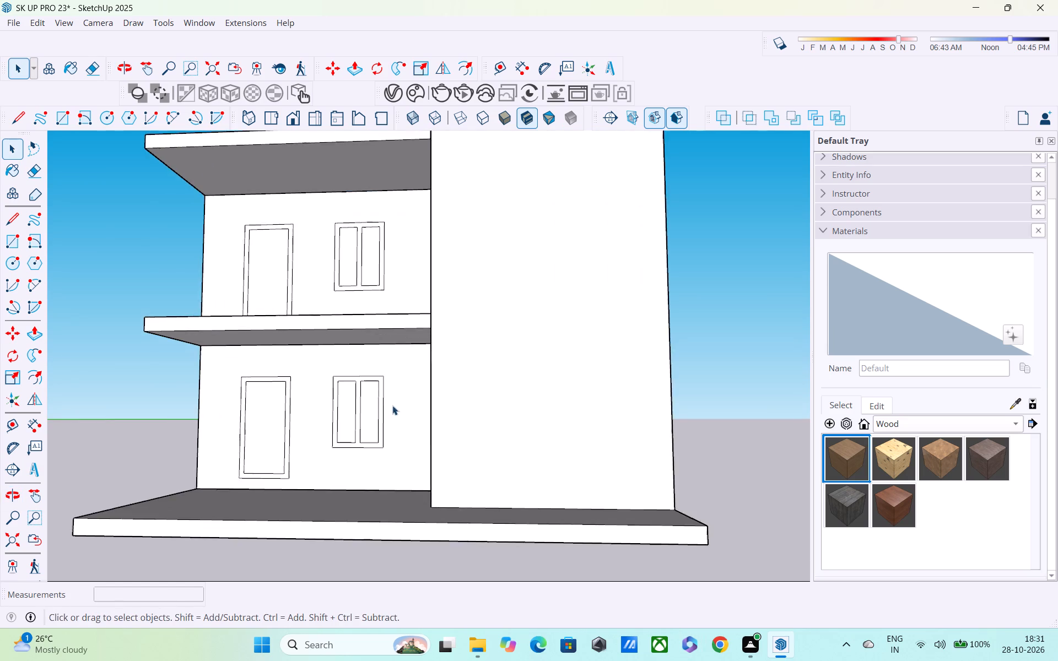
scroll(392, 405, "up", 4)
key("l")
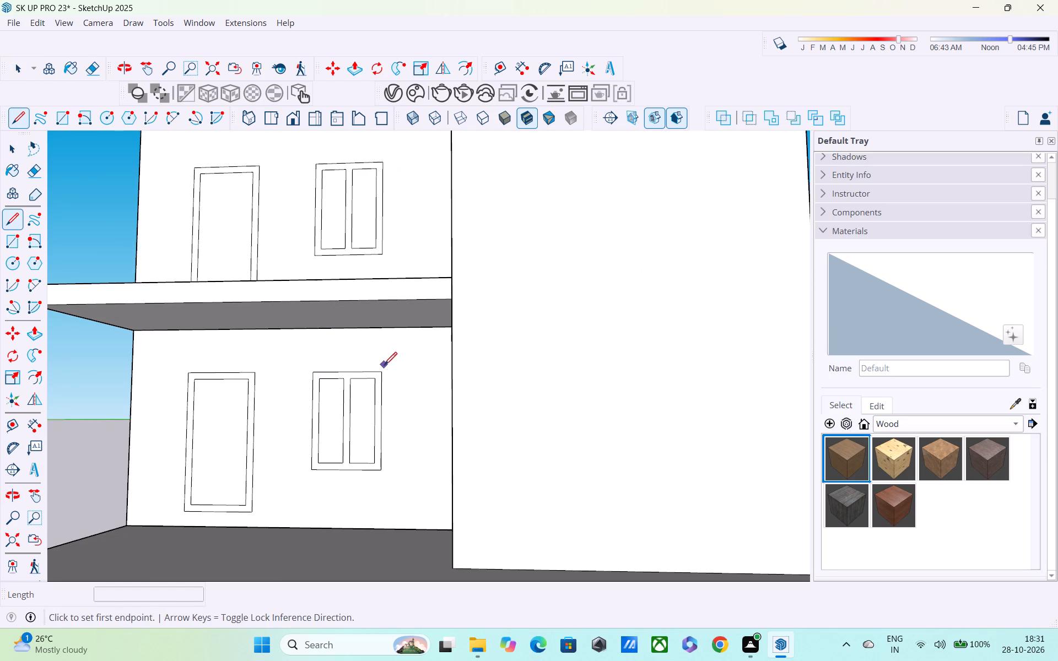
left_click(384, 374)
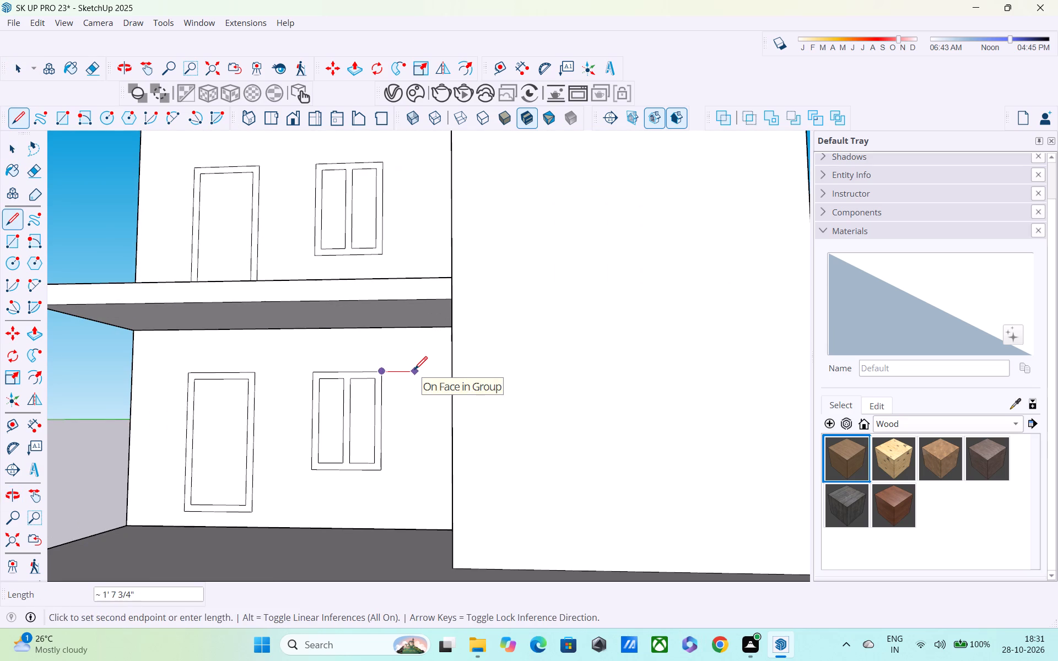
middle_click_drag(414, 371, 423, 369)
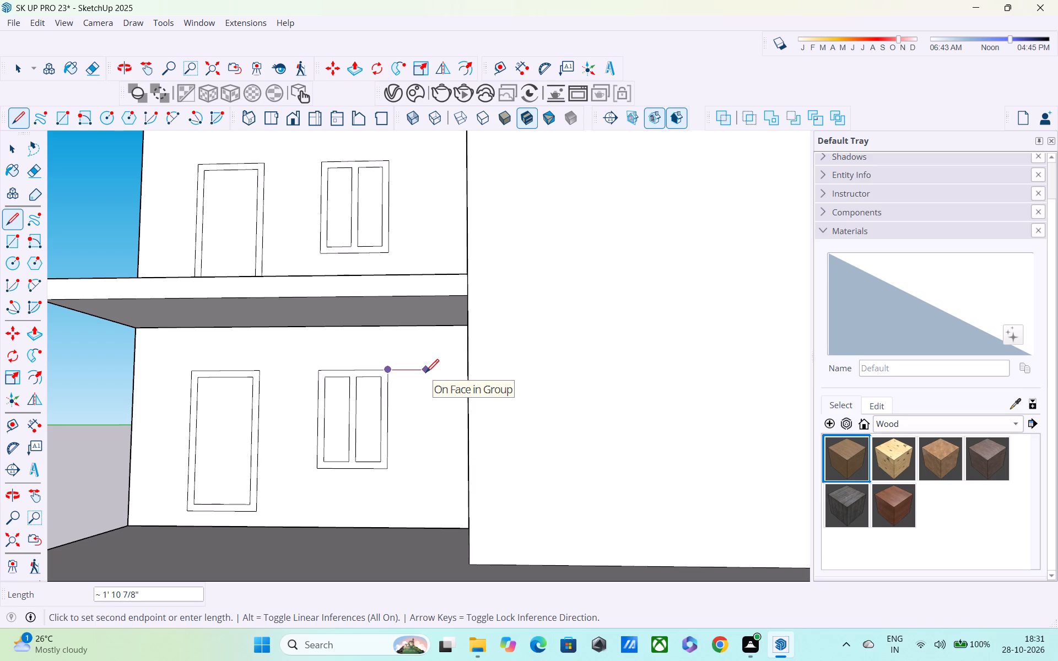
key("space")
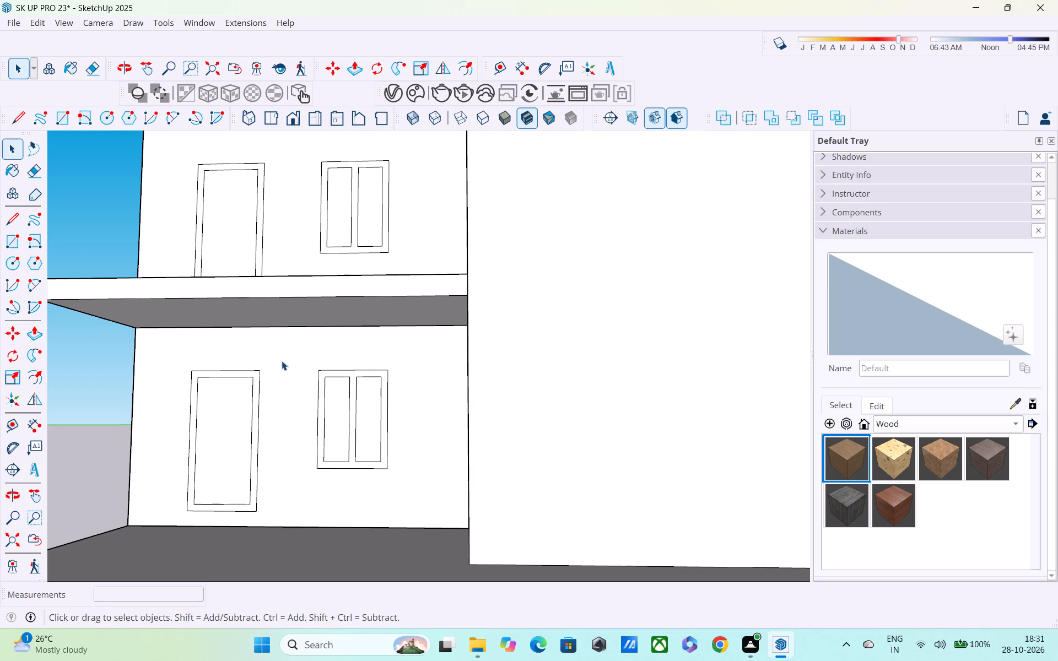
Open the ground-floor group for editing.
left_click_drag(286, 345, 423, 492)
double_click(408, 458)
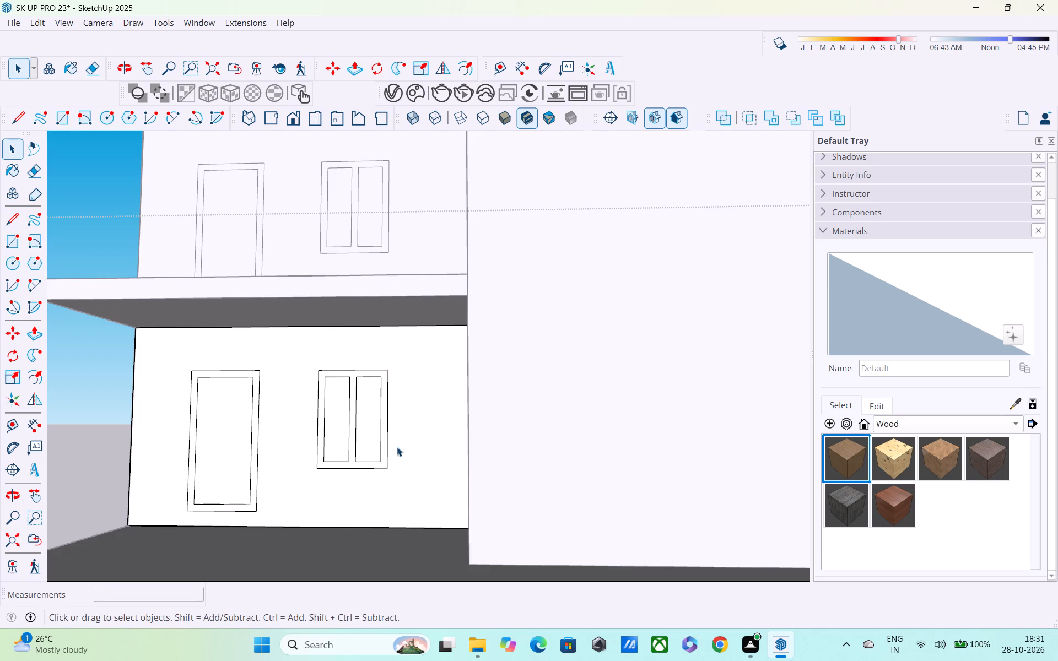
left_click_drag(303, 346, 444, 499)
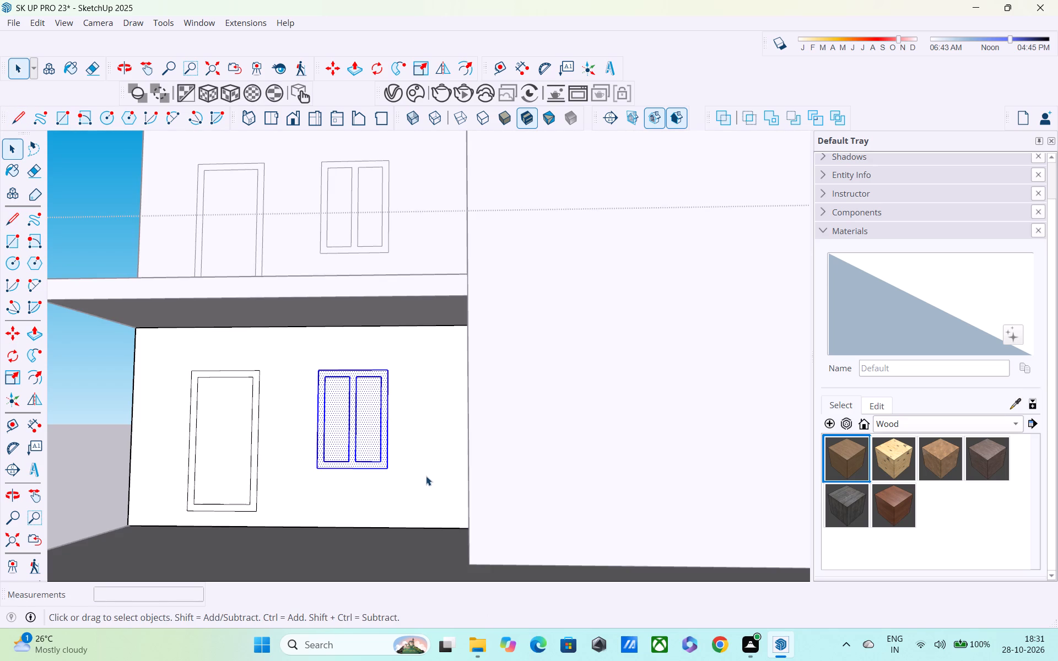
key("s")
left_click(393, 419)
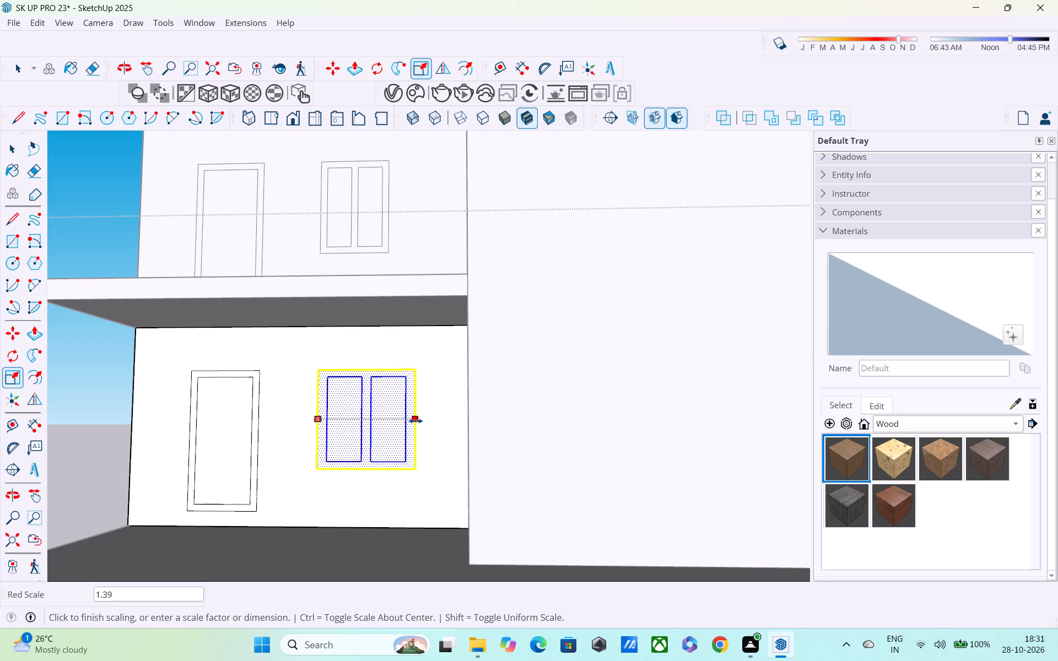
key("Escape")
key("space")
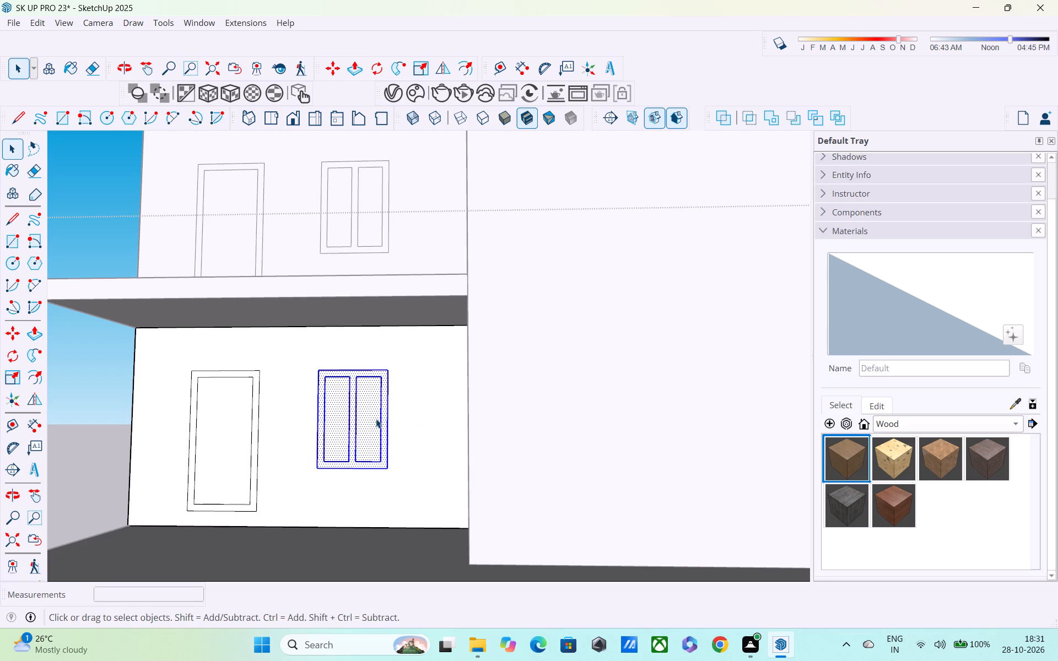
Erase the inner pane outlines of the ground-floor window, leaving only its outer rectangle.
left_click(359, 379)
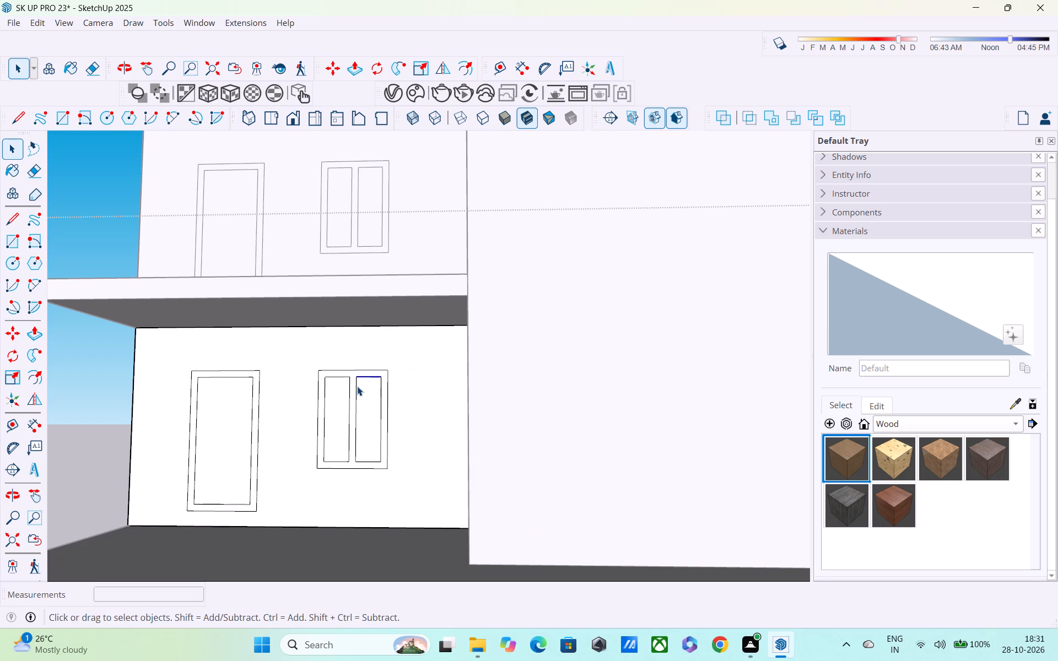
key("e")
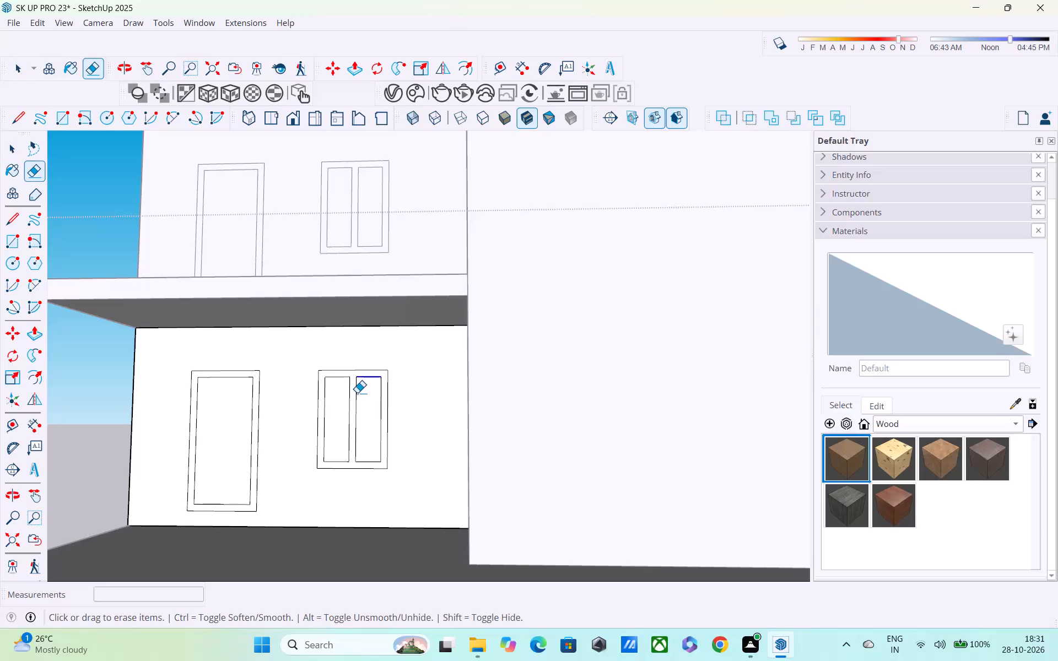
left_click(357, 392)
left_click(380, 405)
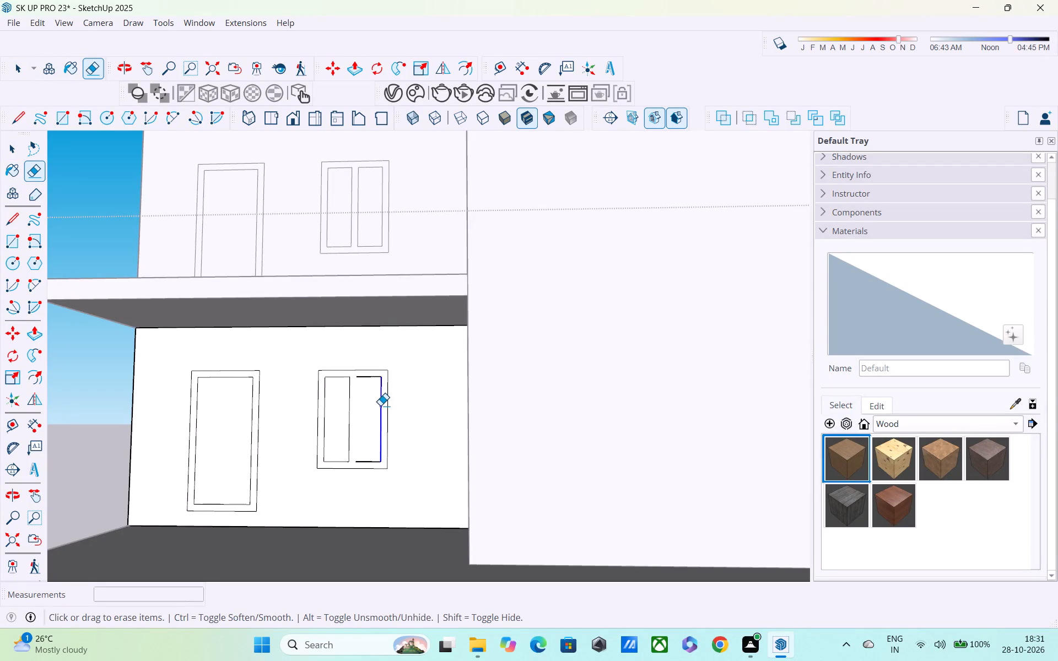
left_click(370, 380)
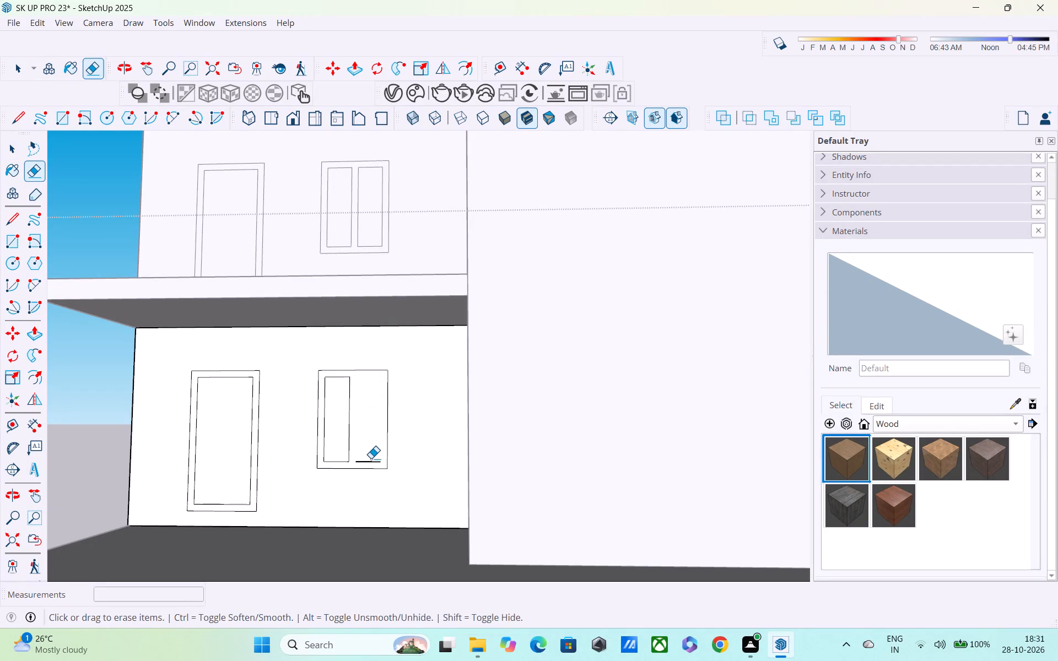
left_click(370, 464)
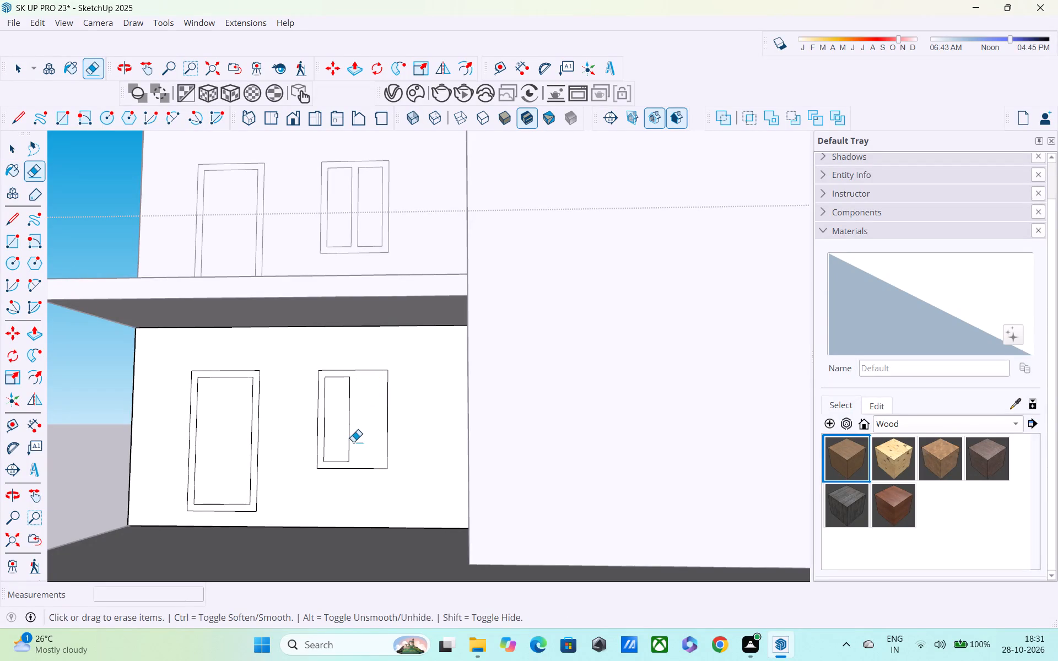
left_click(348, 434)
left_click(326, 400)
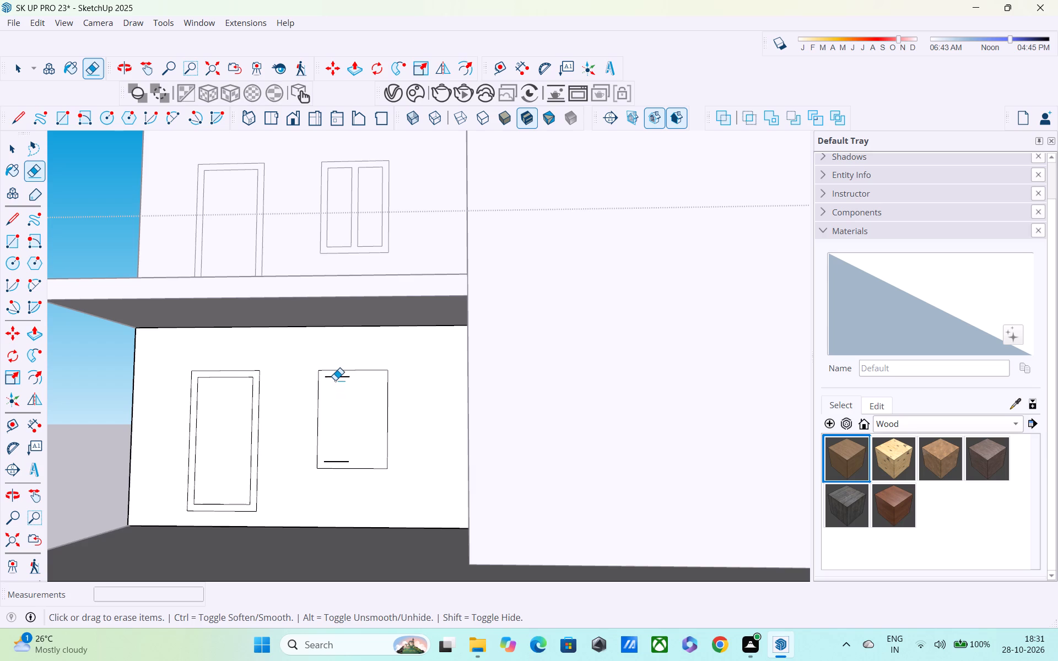
left_click(335, 380)
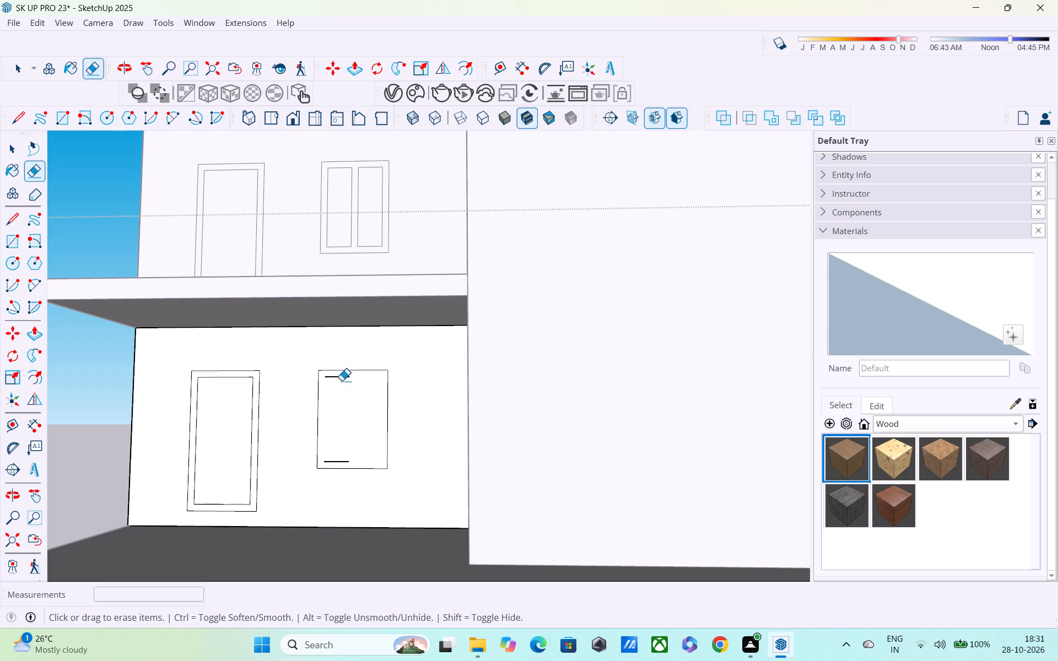
left_click(342, 379)
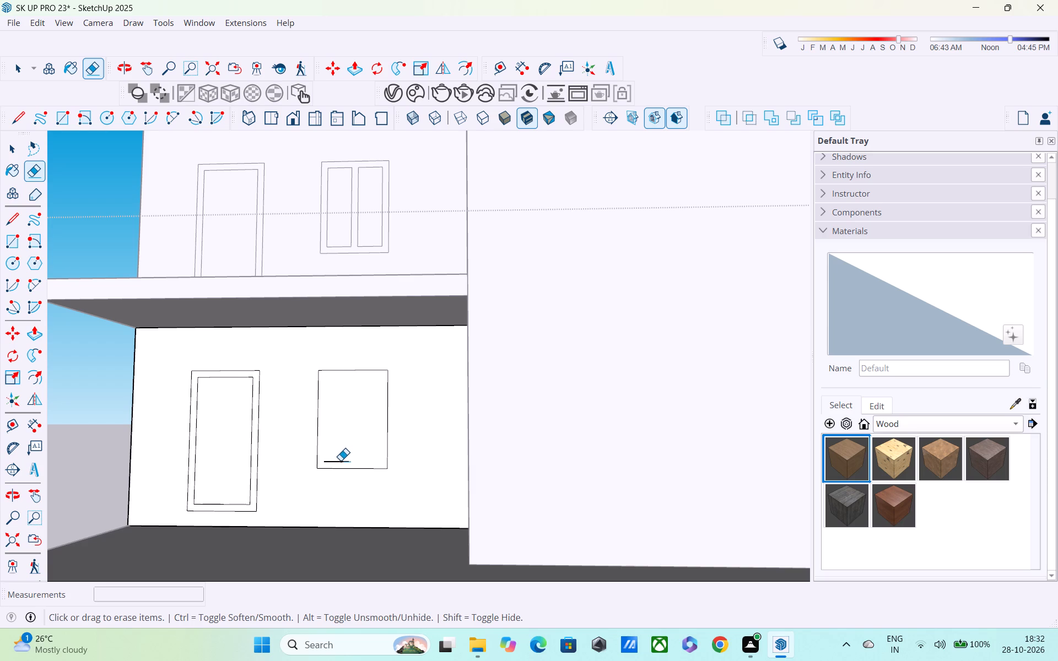
left_click(340, 464)
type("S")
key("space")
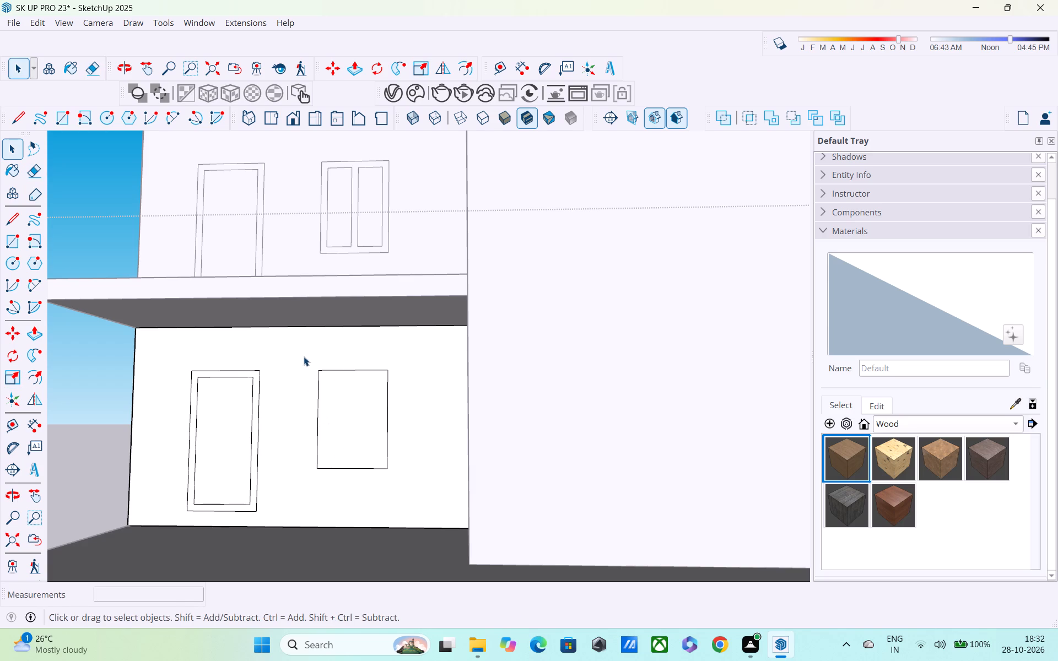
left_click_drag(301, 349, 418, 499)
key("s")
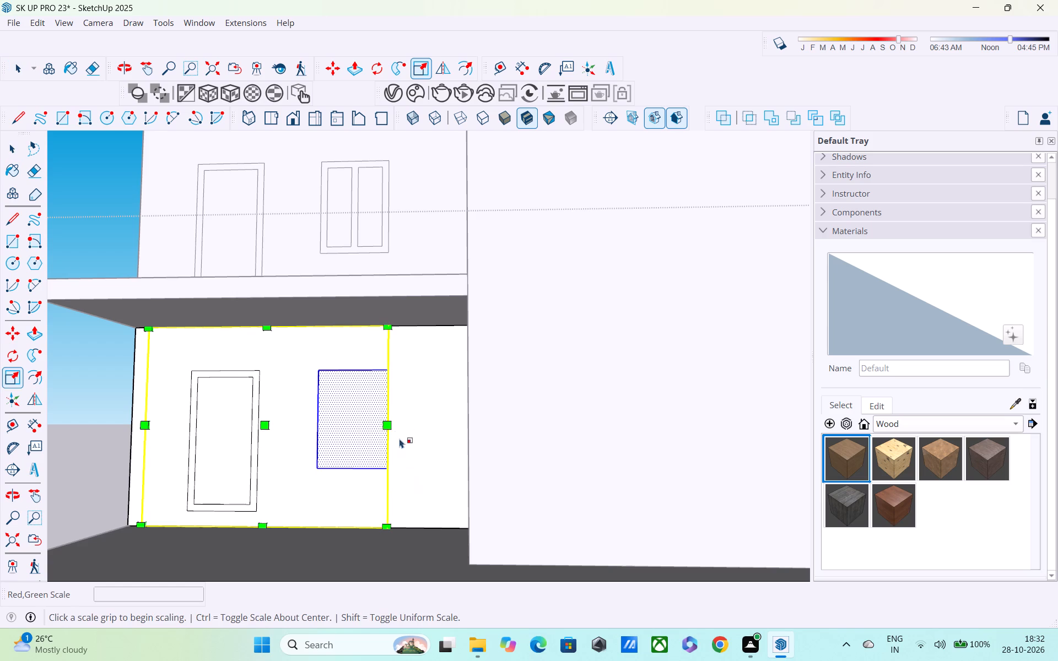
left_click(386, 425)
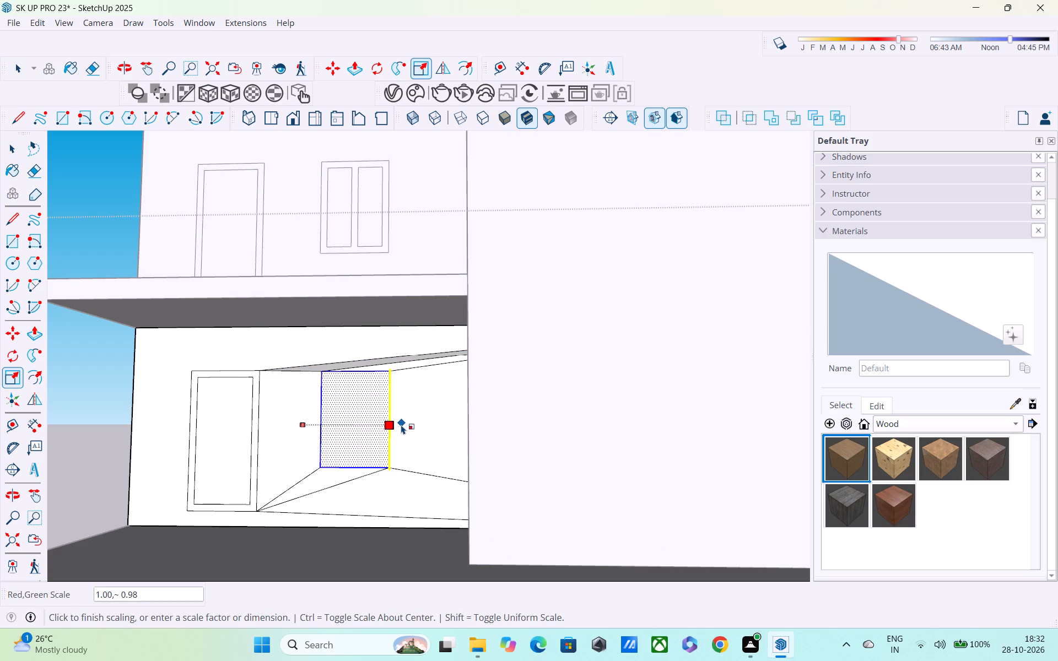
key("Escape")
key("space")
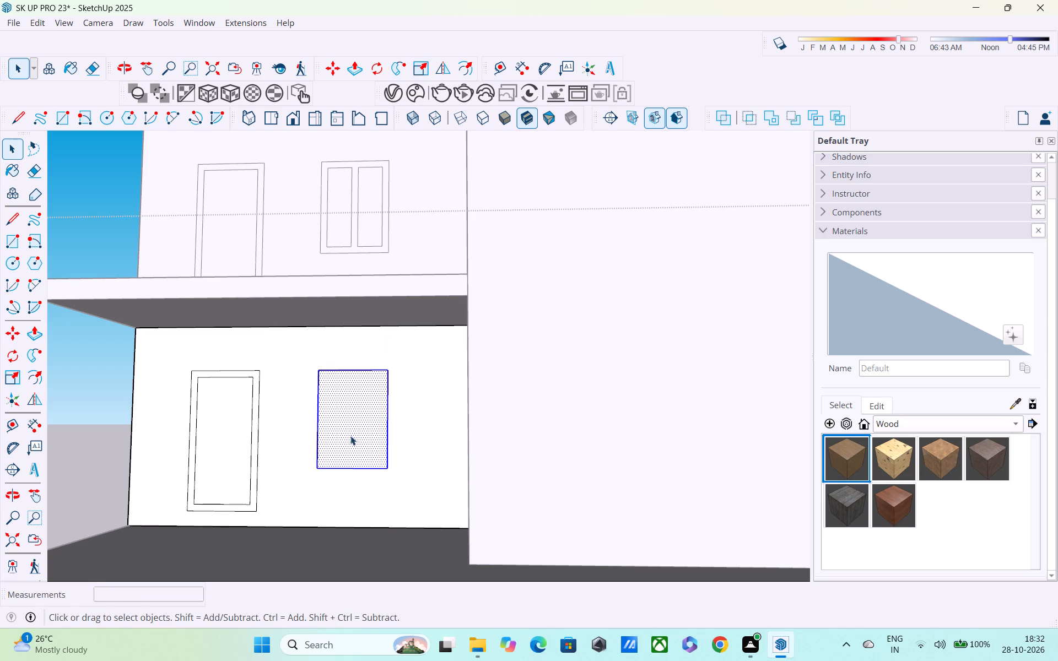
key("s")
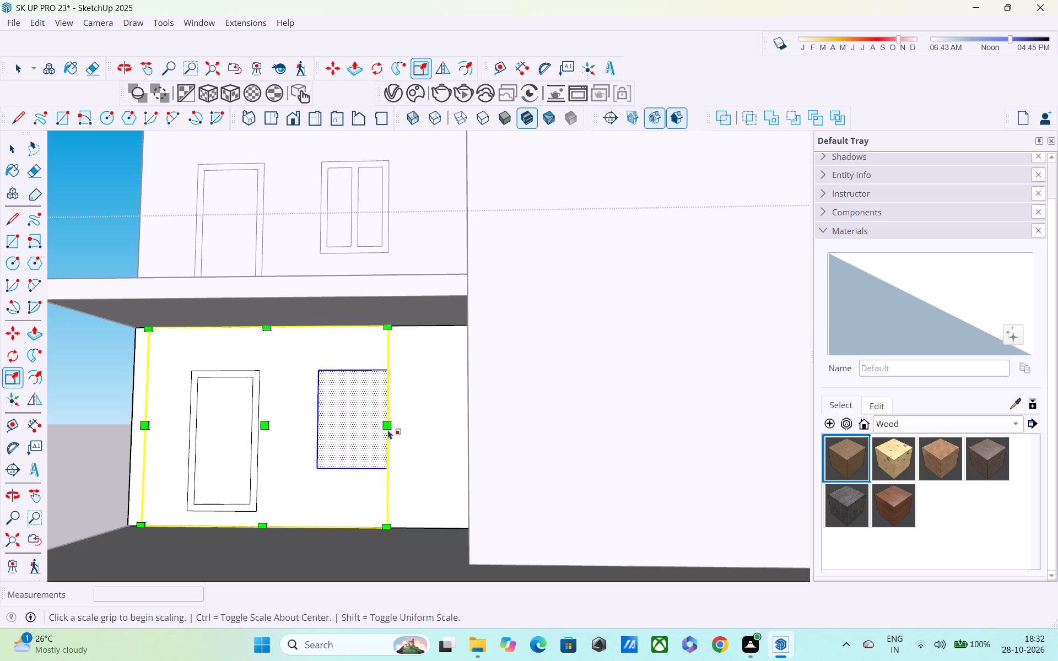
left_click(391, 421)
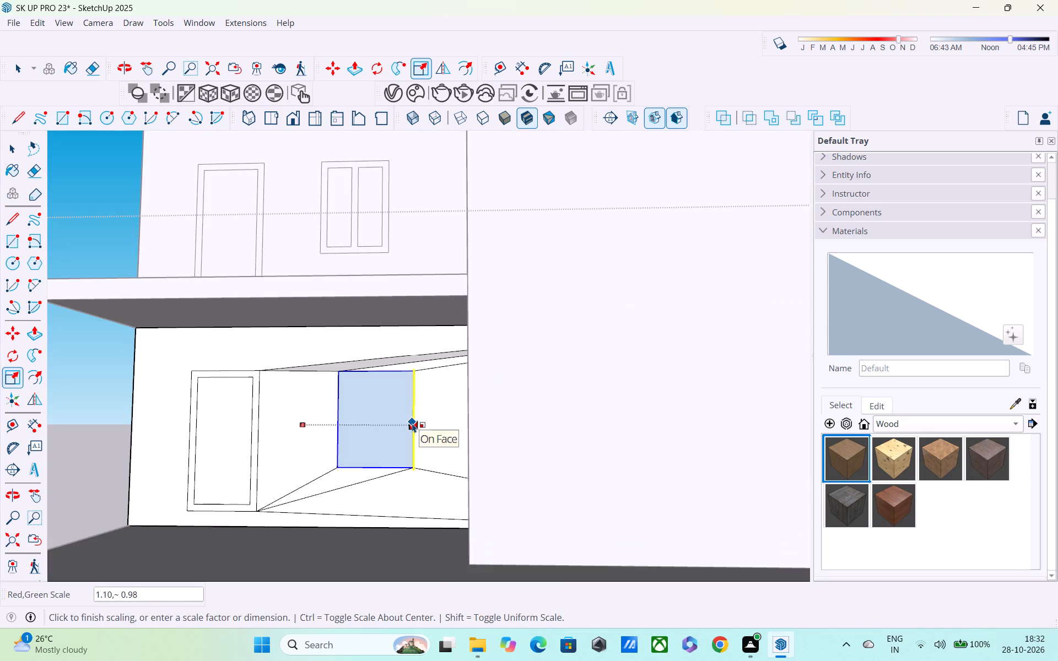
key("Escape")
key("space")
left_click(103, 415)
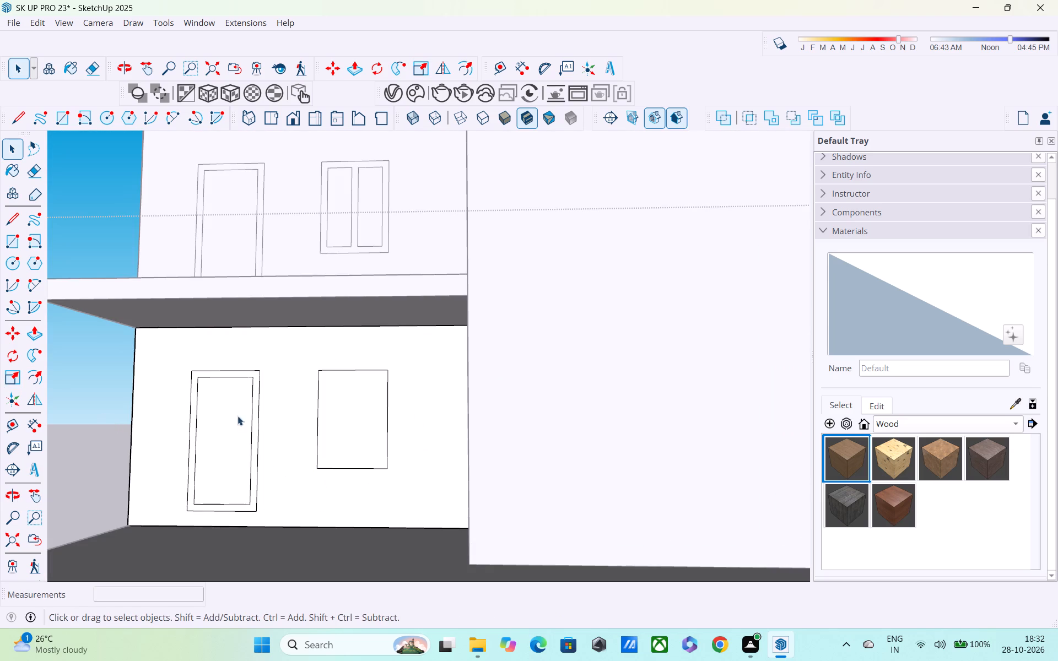
Widen the ground-floor window by scaling its four outer edges horizontally by about 1.46 towards the tower.
left_click(361, 370, "shift")
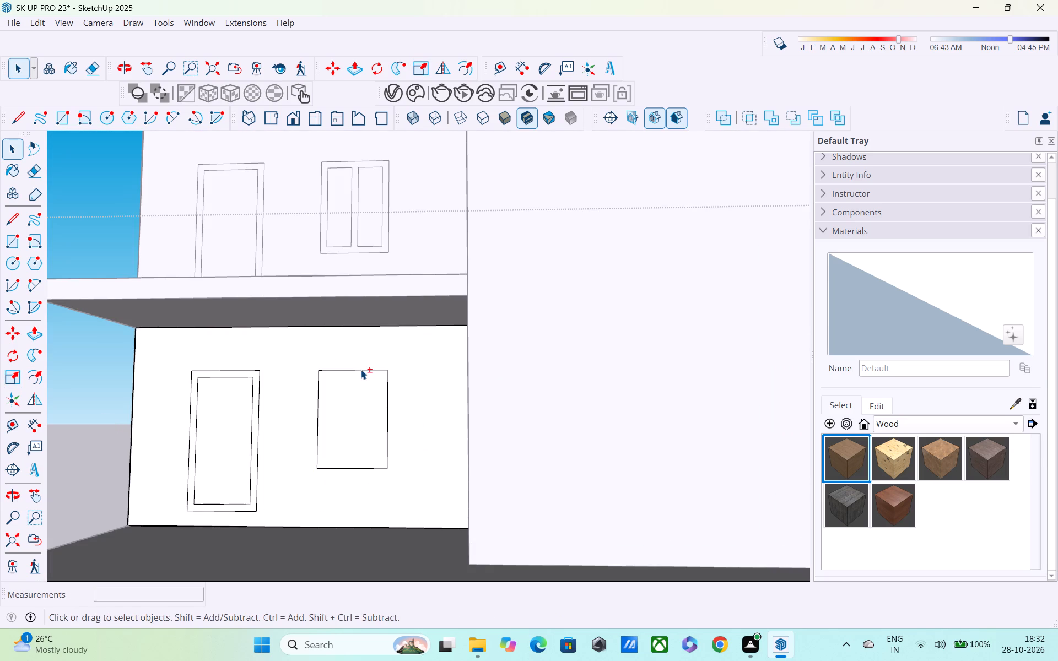
left_click(389, 431, "shift")
left_click(374, 468, "shift")
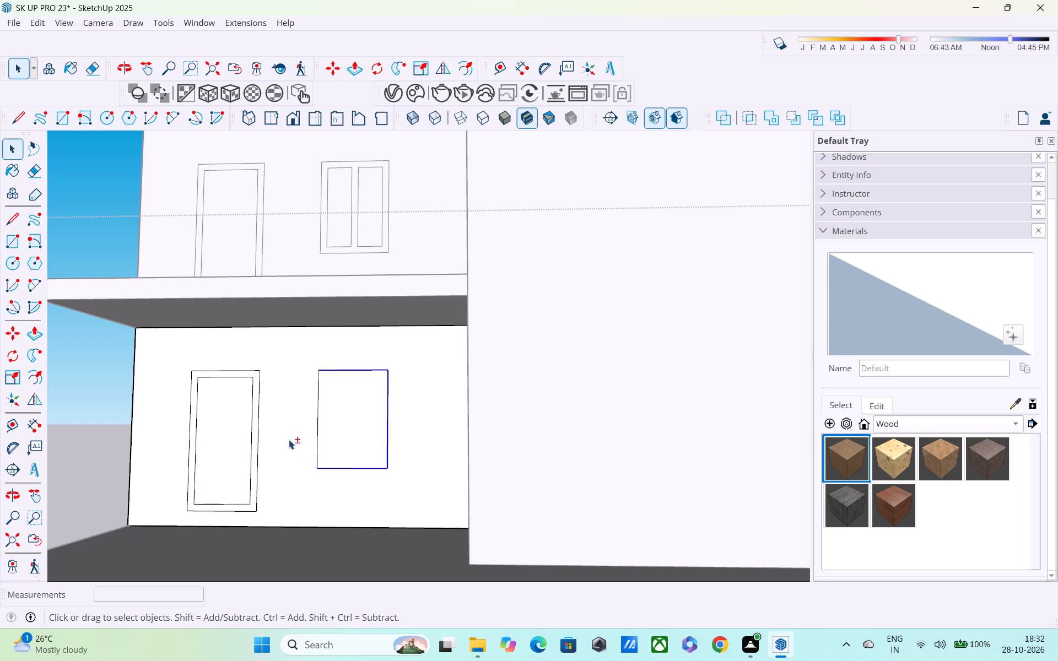
left_click(318, 439, "shift")
key("s")
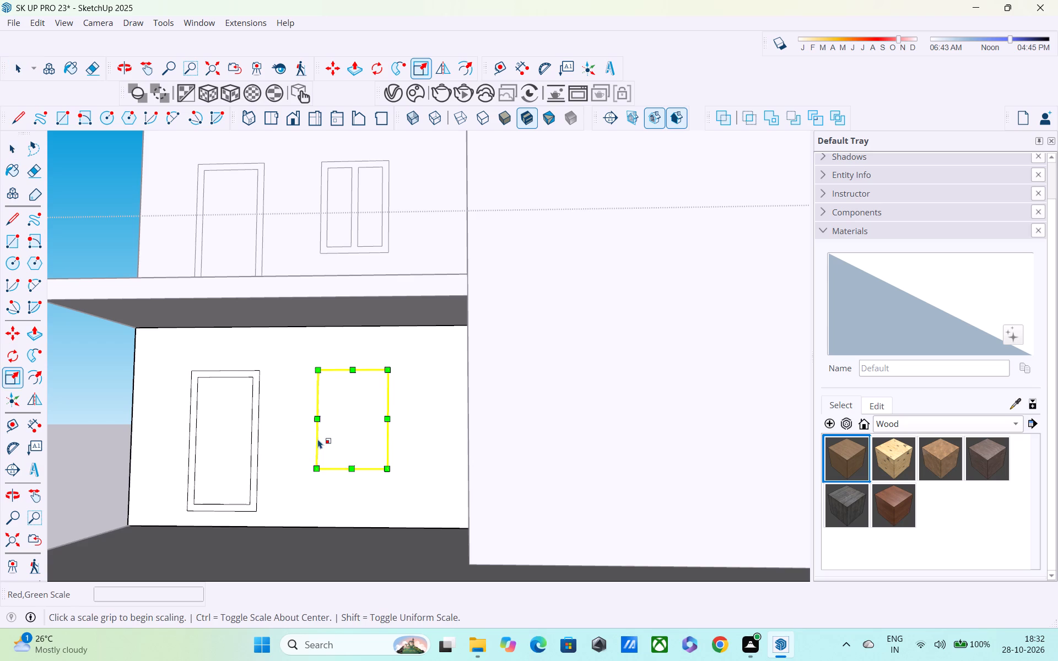
left_click(386, 417)
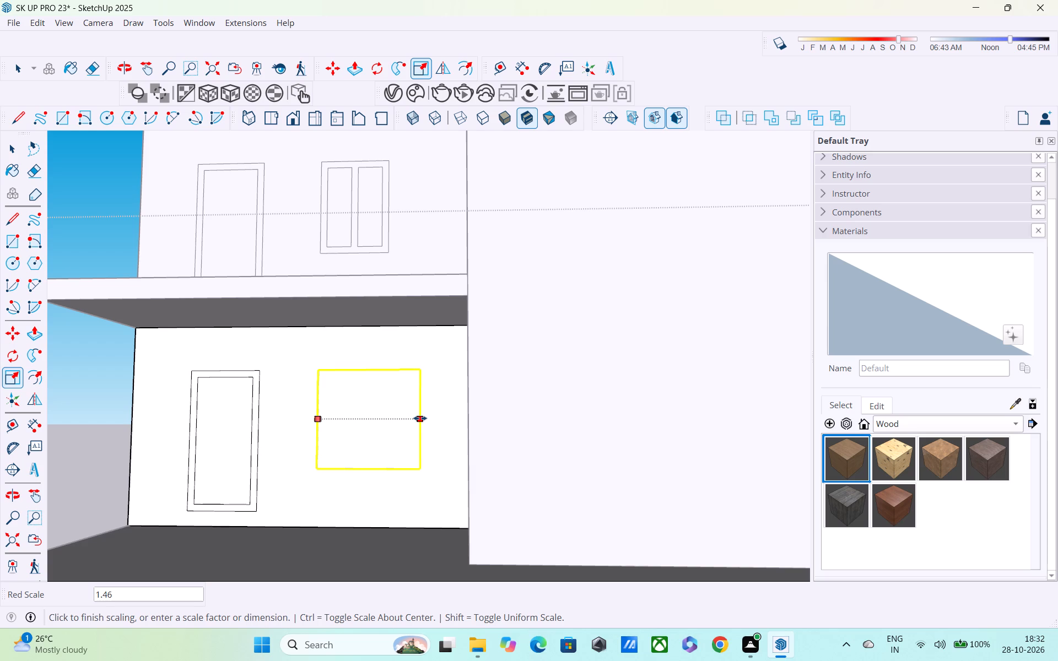
left_click(420, 418)
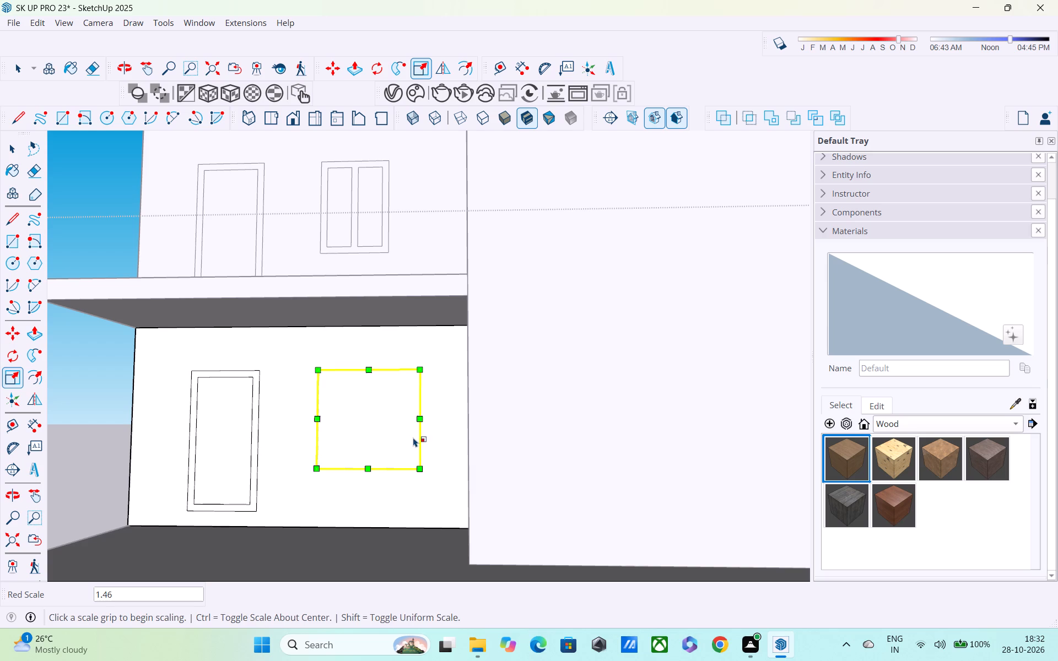
Offset the widened ground-floor window's outline inward by 4" to form its frame.
key("f")
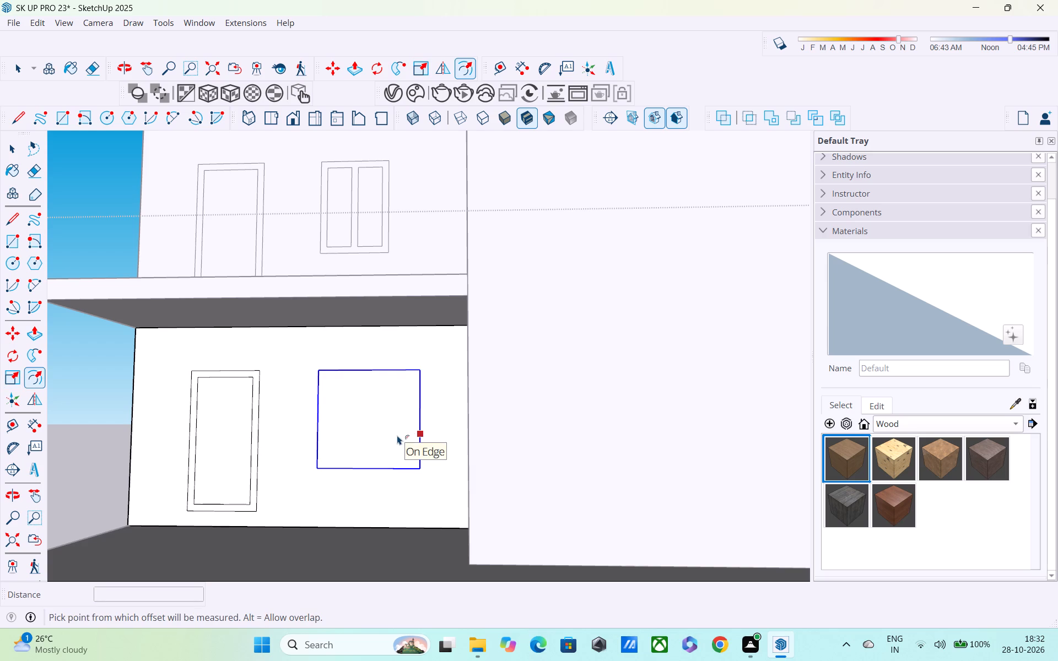
key("space")
left_click(377, 419)
key("f")
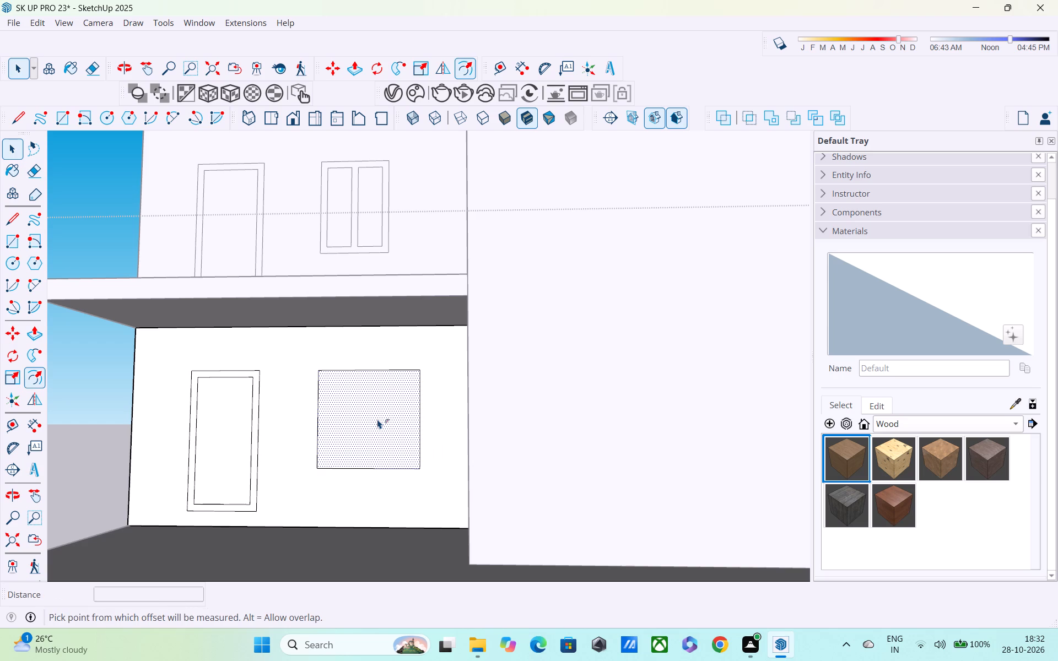
left_click(377, 420)
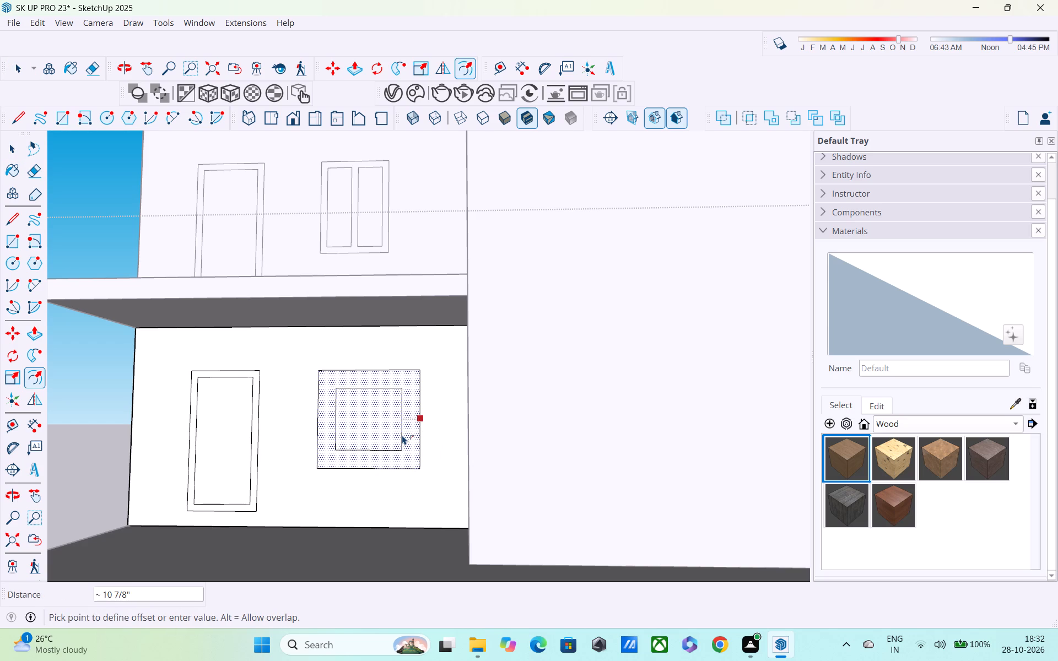
type("4\"")
key("Return")
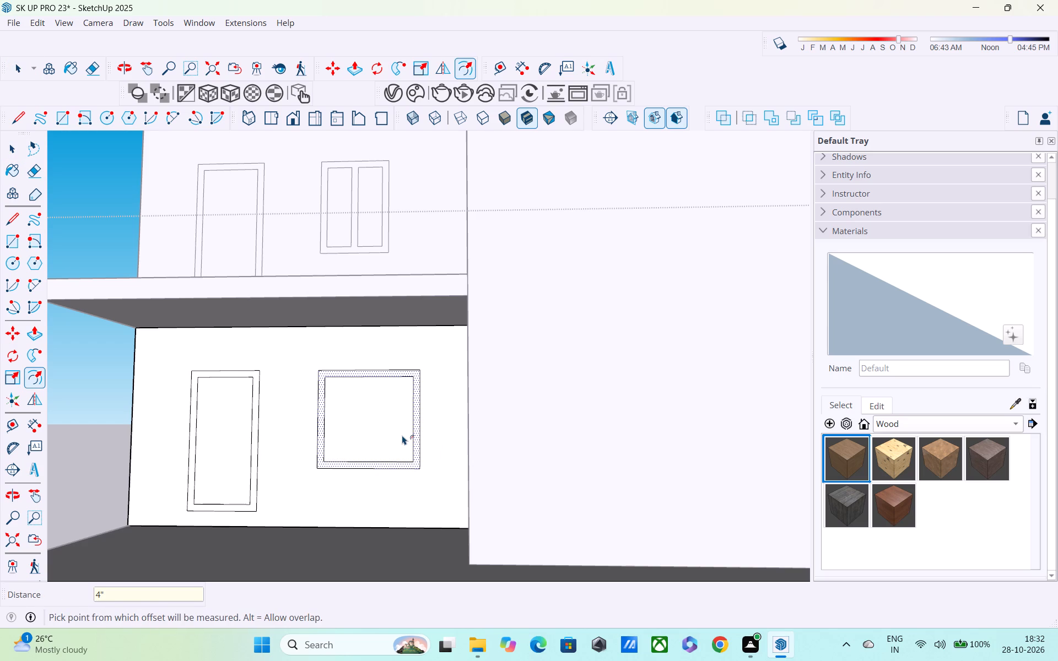
Copy the window's inner left frame edge to the opposite inner edge and divide the span by 3 into equal panes.
key("l")
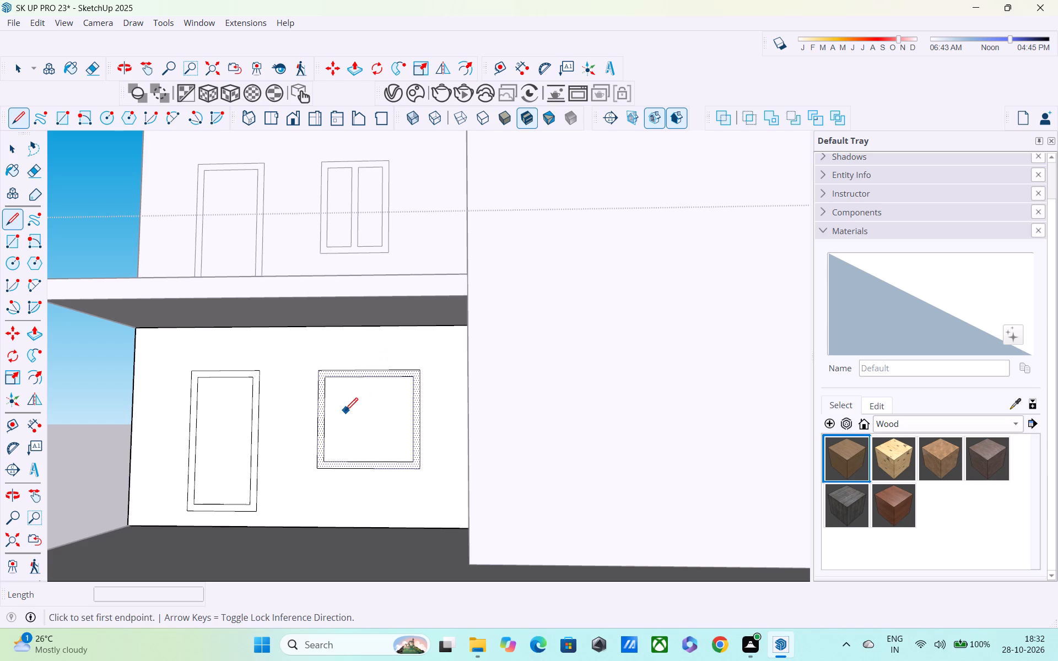
key("space")
left_click(323, 428)
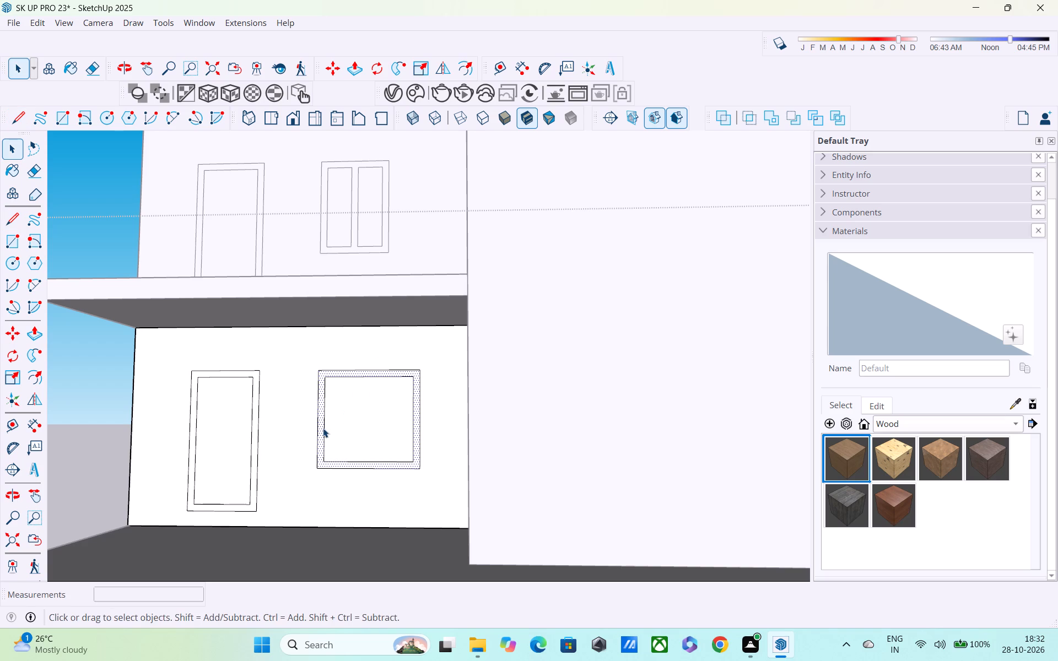
key("m")
left_click(326, 462)
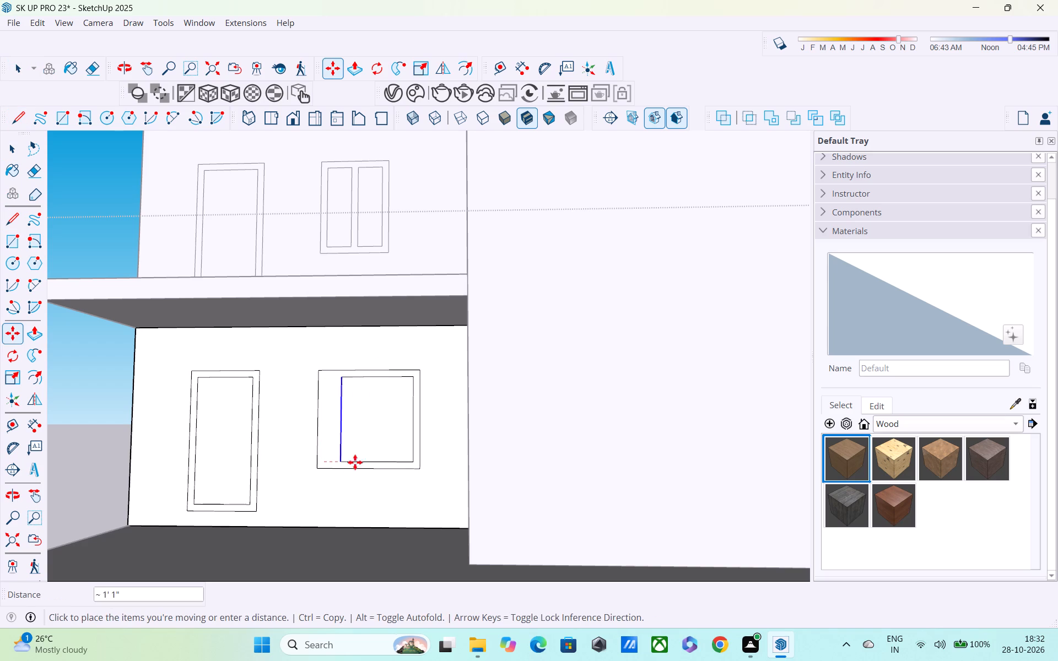
left_click(414, 461)
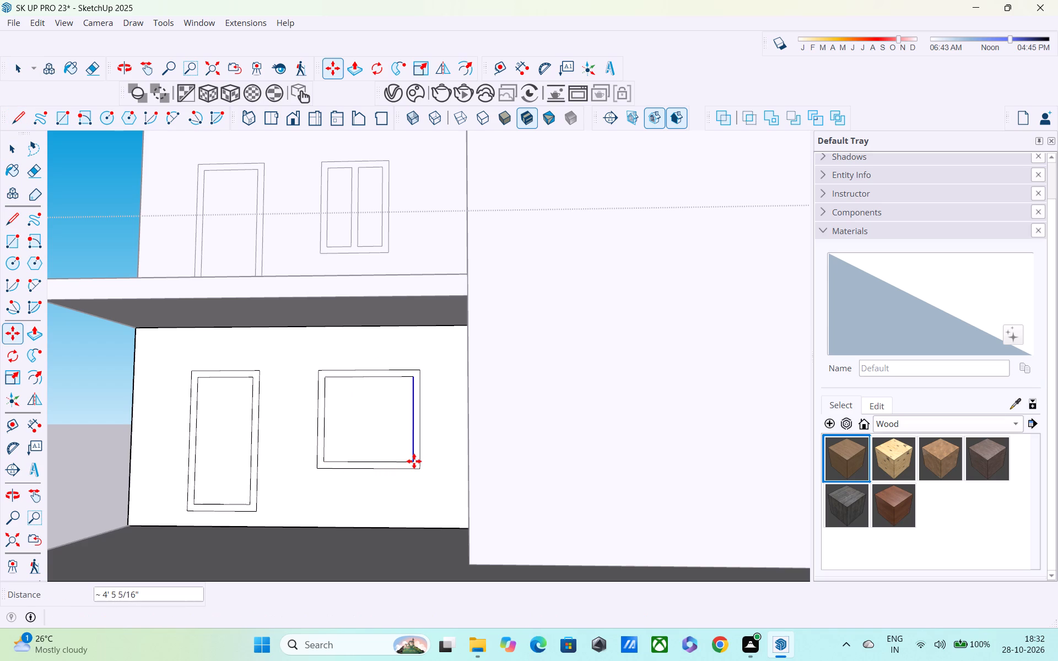
type("/3")
key("Return")
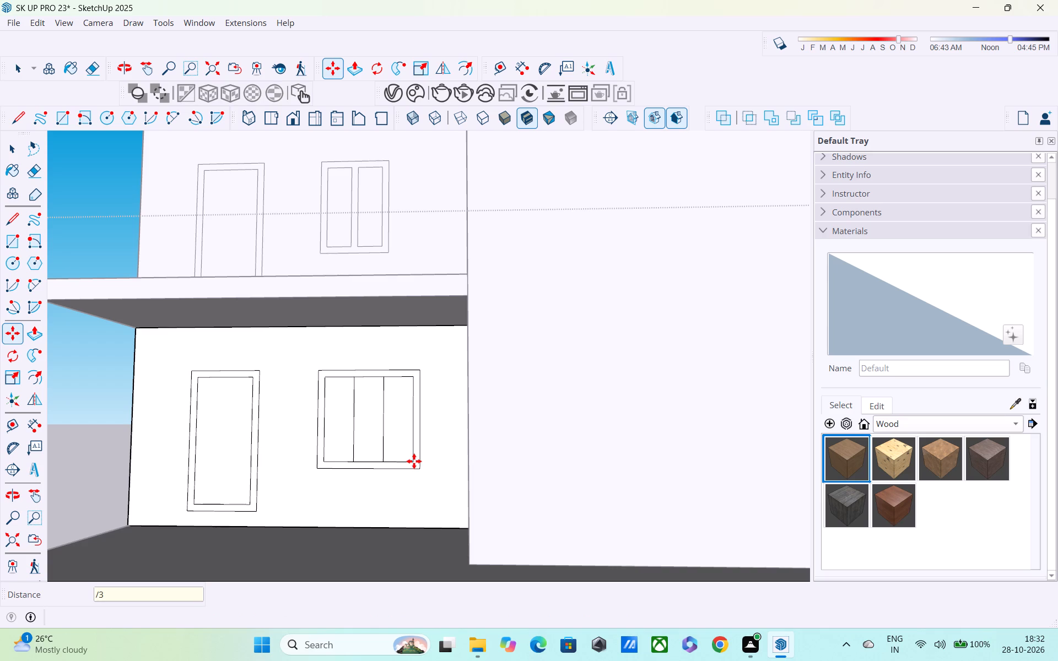
scroll(406, 461, "up", 5)
key("space")
scroll(309, 405, "up", 2)
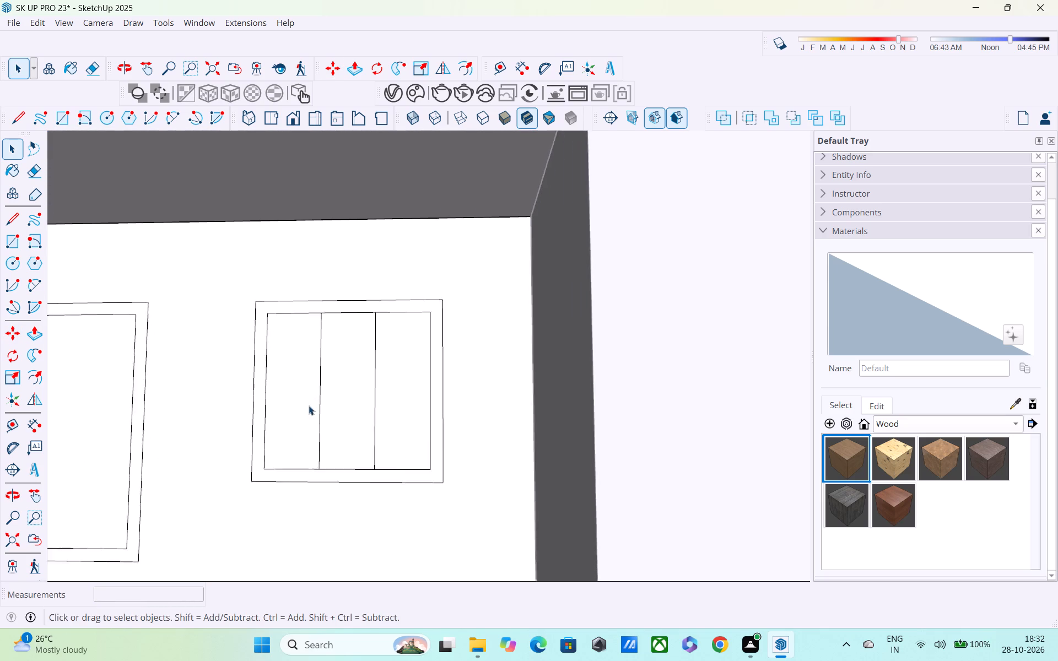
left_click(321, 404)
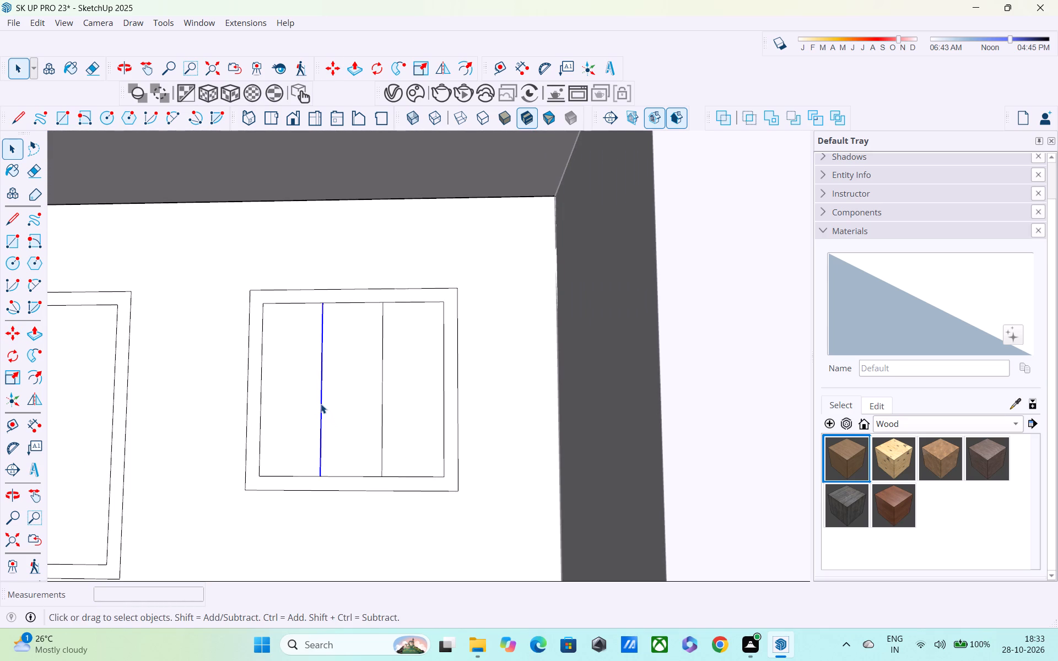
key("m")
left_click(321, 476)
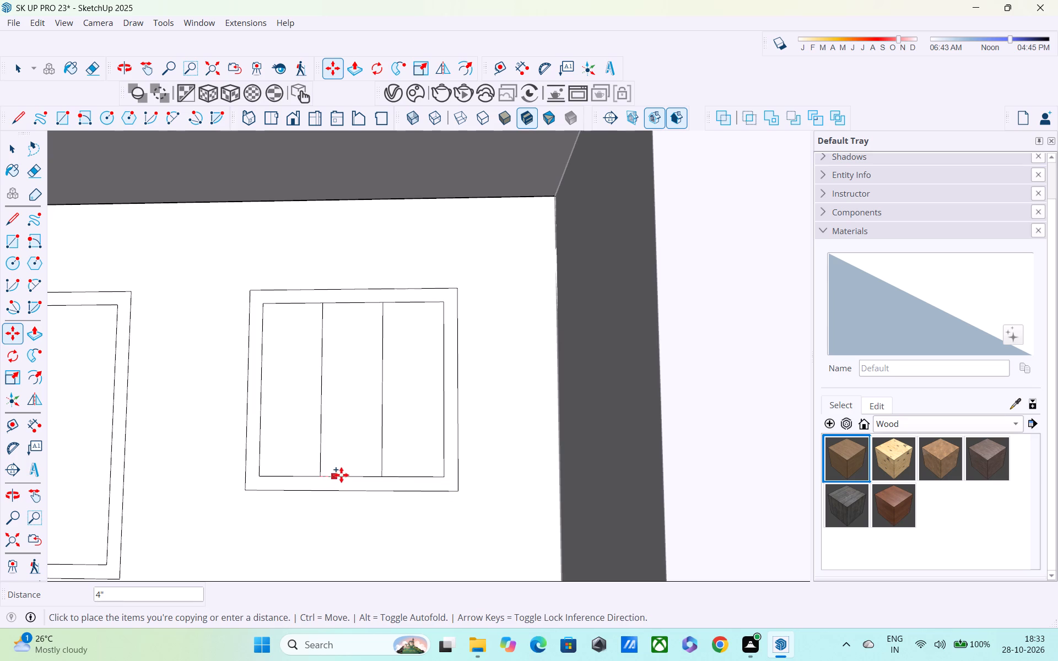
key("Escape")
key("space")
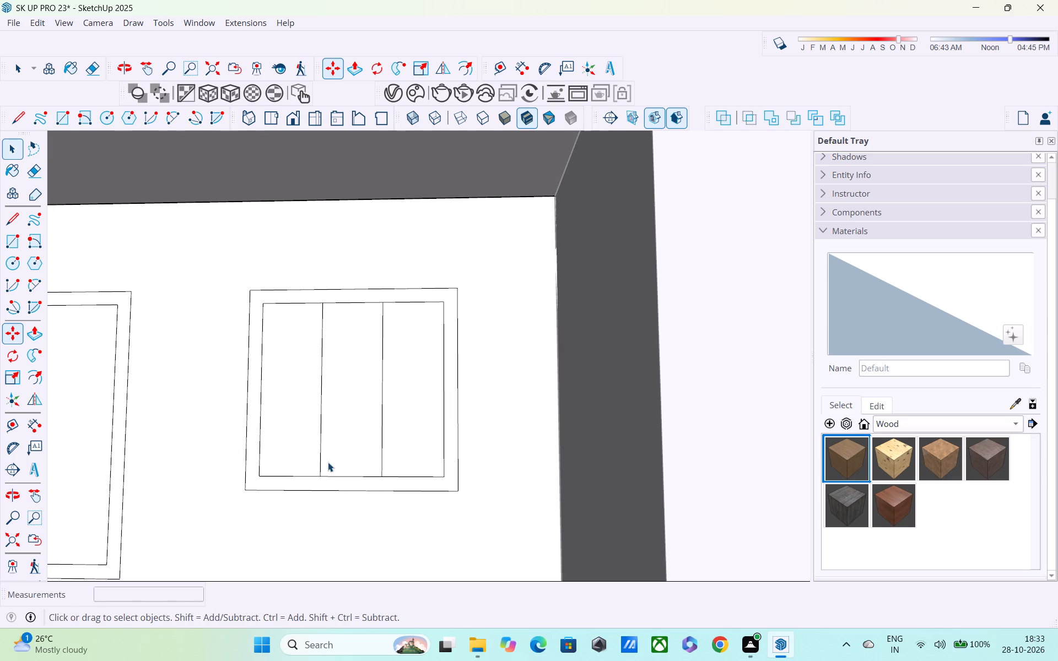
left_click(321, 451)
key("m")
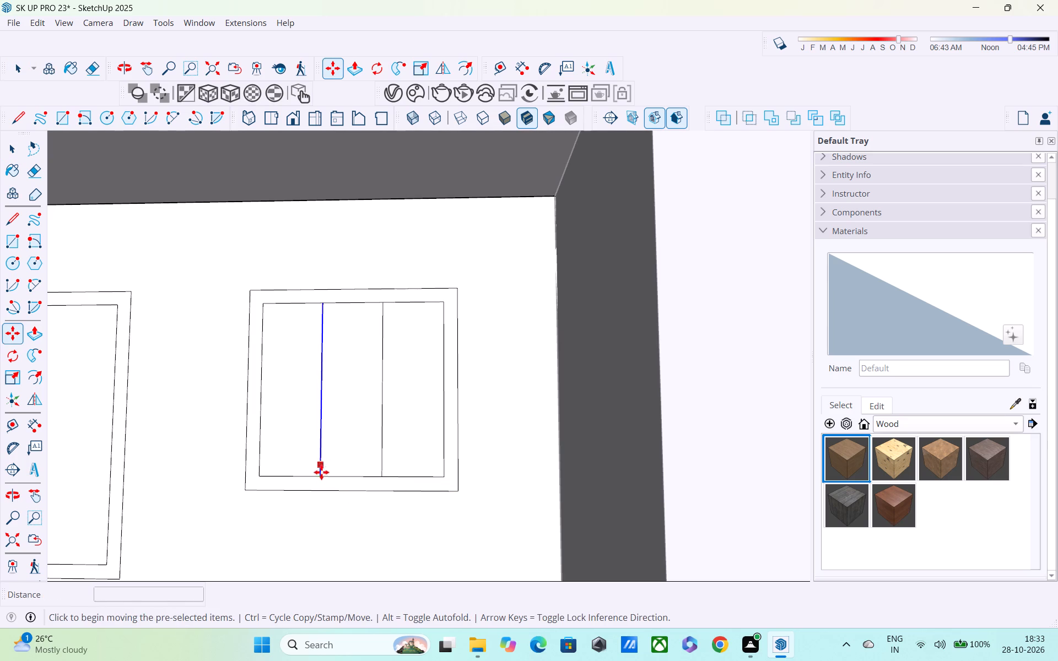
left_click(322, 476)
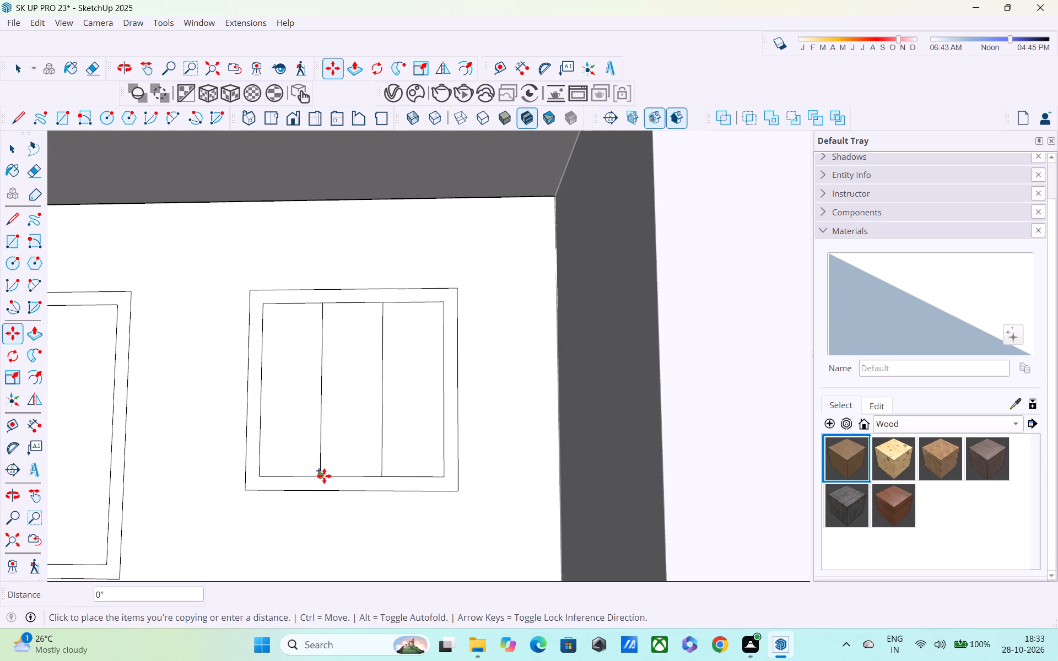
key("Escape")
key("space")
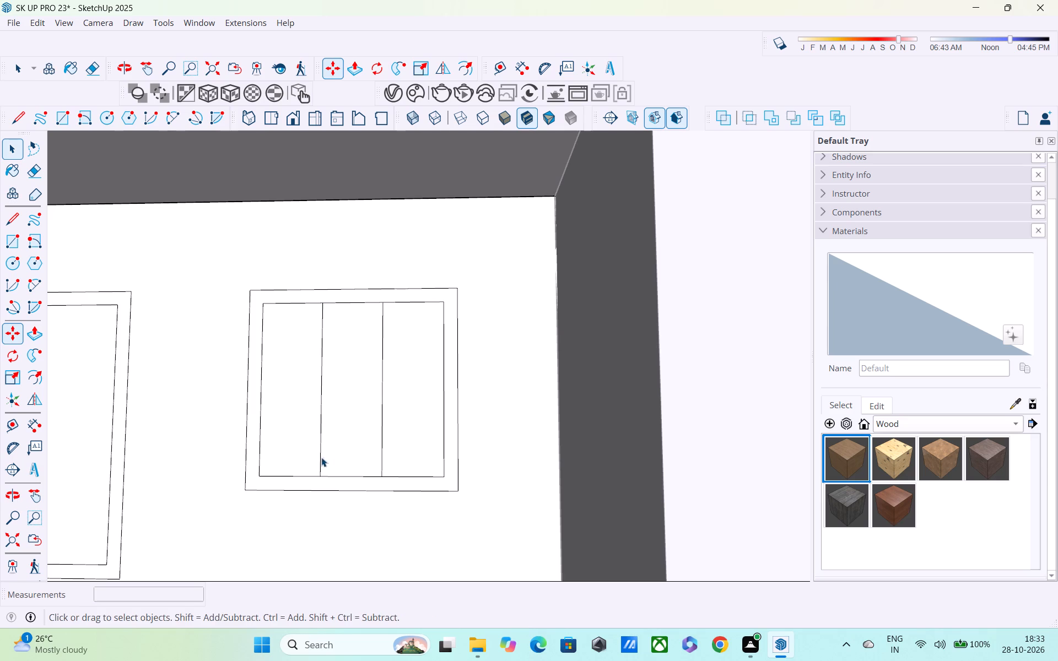
Copy the ground-floor window's first dividing line 2" towards the tower, and copy that line 4" back to outline a mullion.
left_click(320, 455)
key("m")
left_click(321, 475)
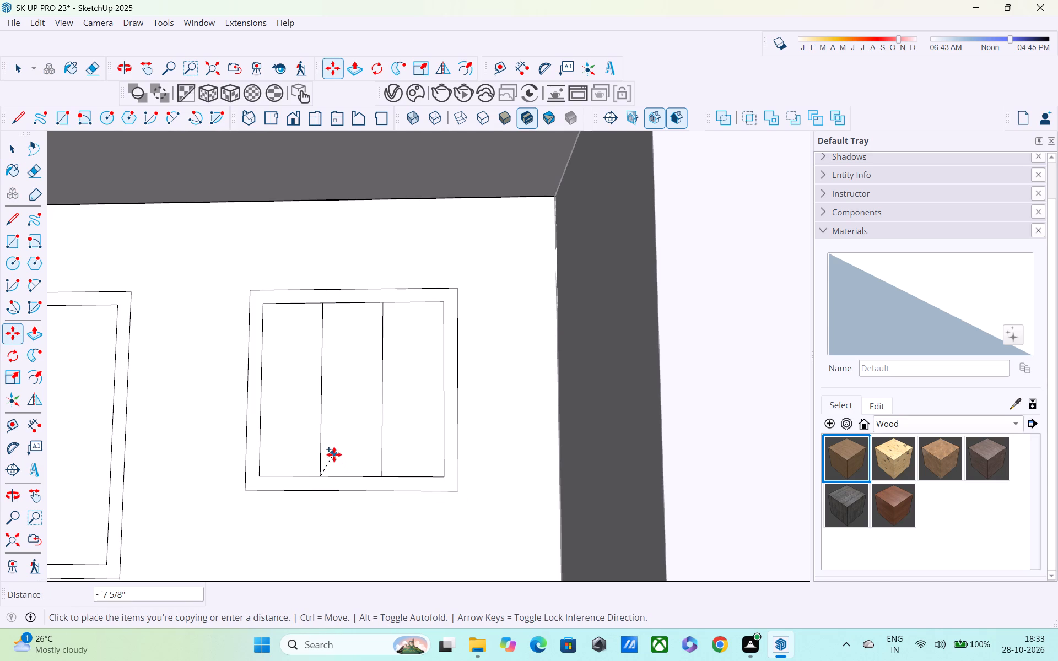
middle_click_drag(333, 458, 295, 491)
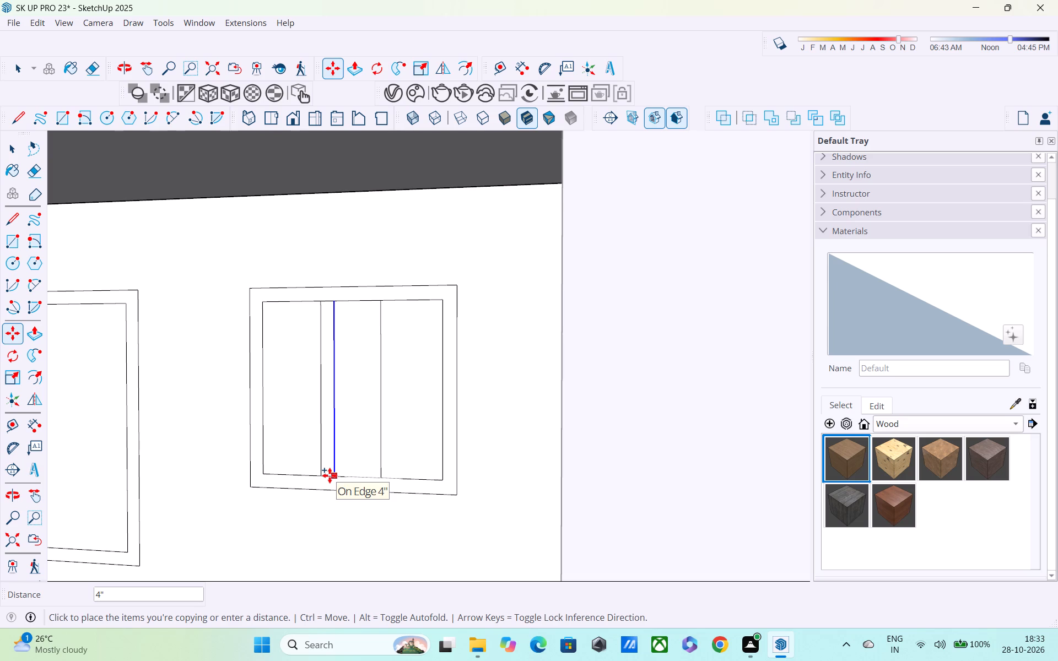
type("2\"")
key("Return")
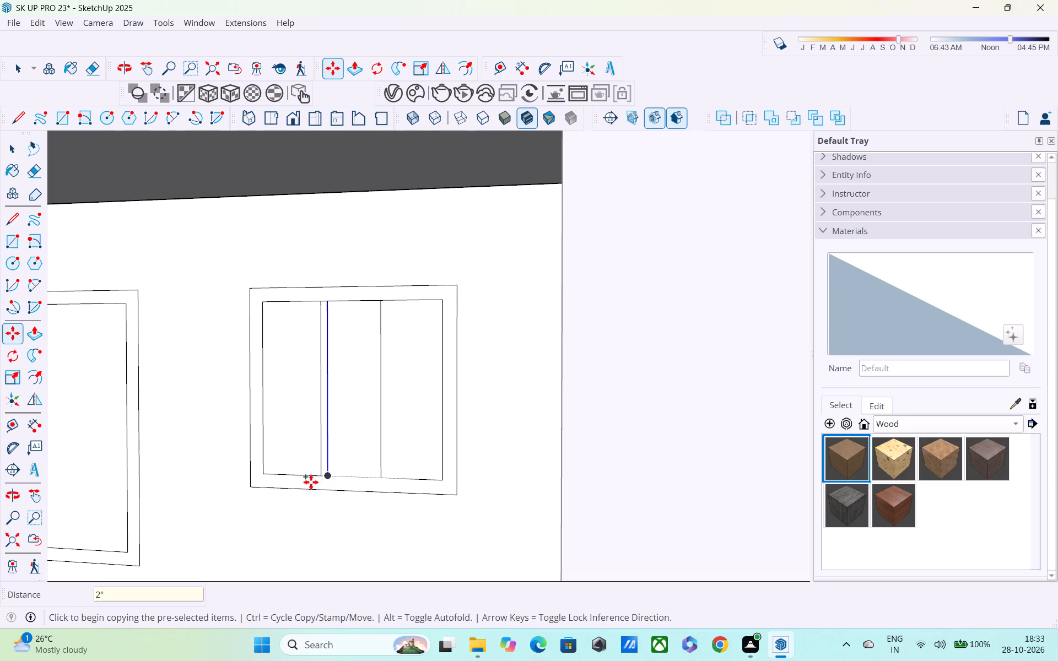
left_click(327, 475)
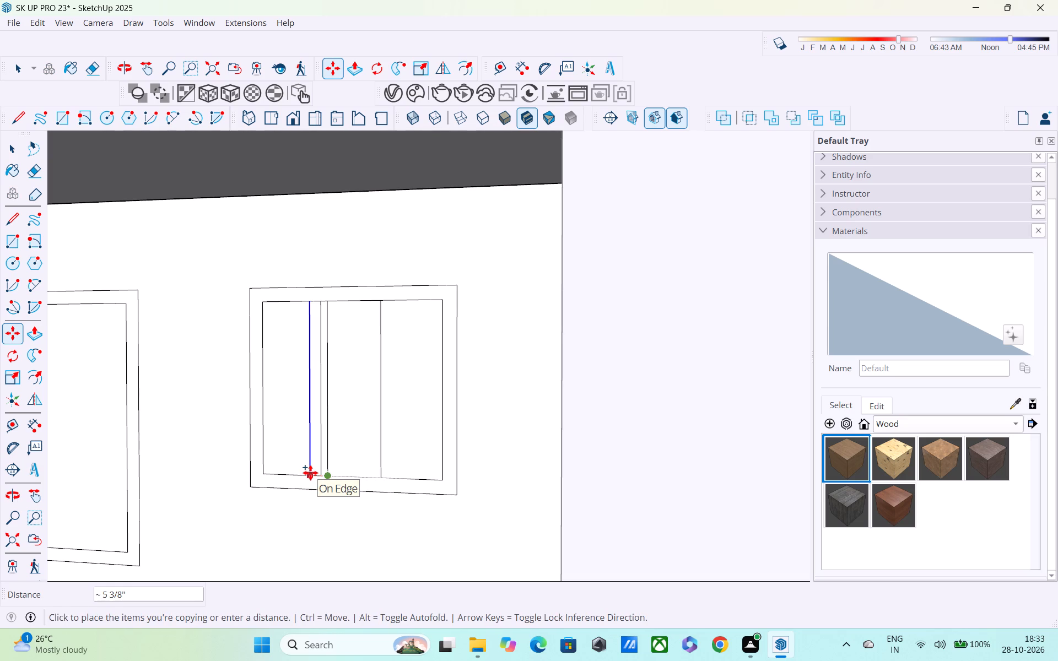
type("4\"")
key("Return")
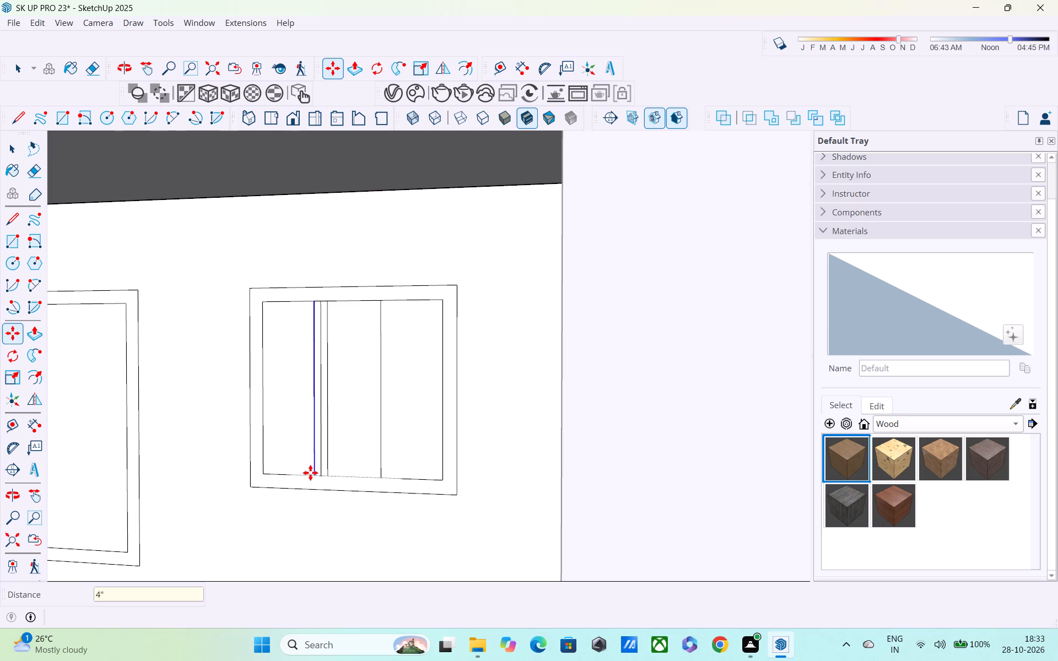
scroll(310, 473, "up", 2)
key("space")
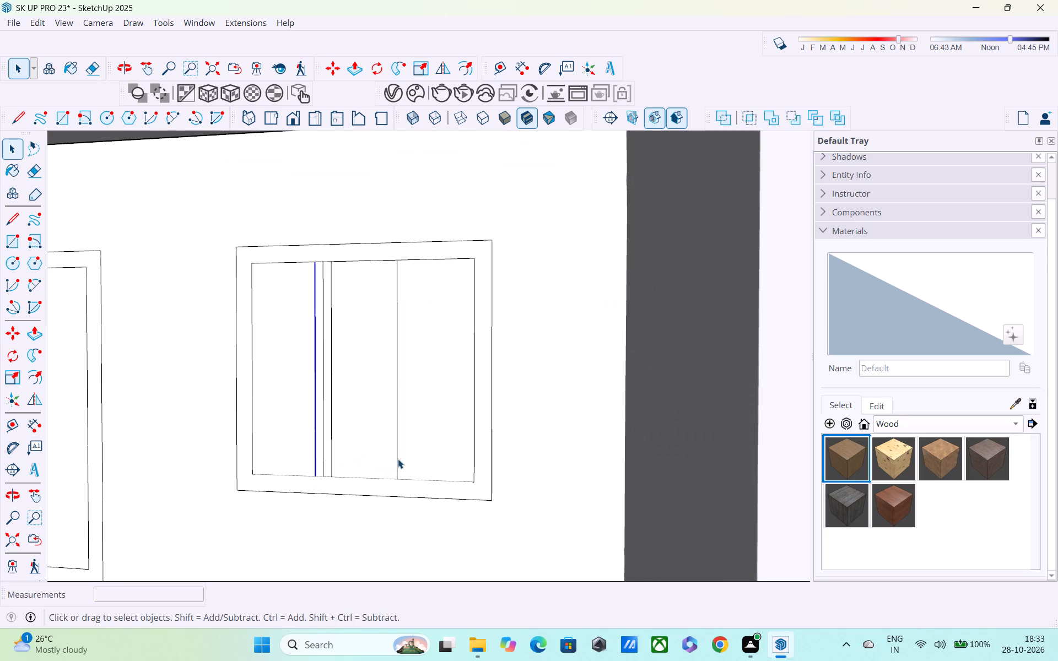
Copy the window's second dividing line 2" towards the tower, and copy that line 4" back to outline the second mullion.
left_click(396, 450)
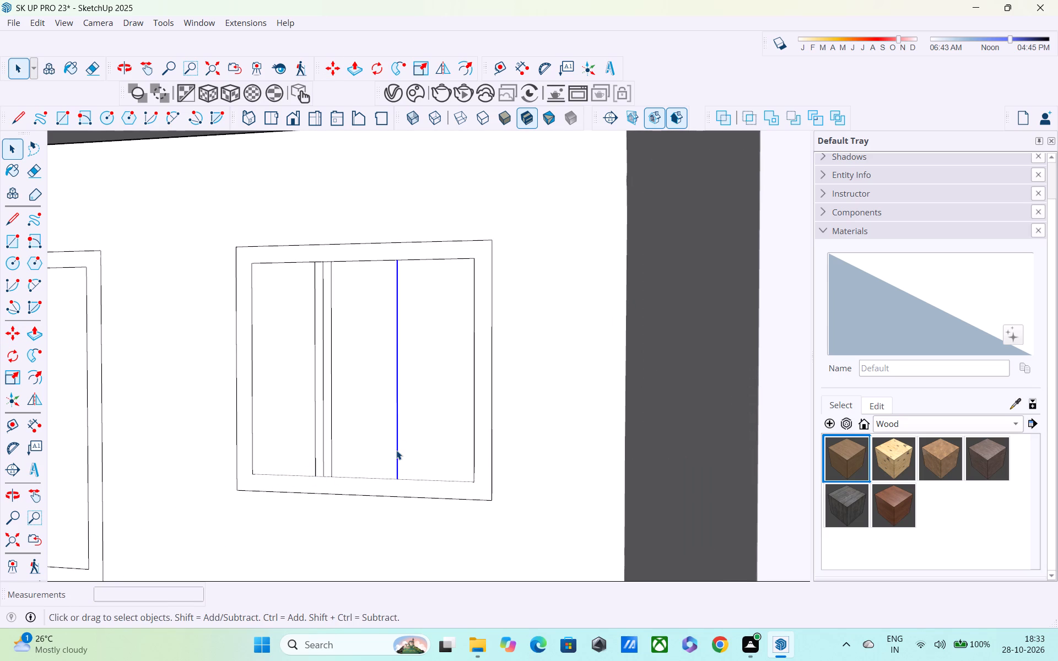
key("m")
left_click(397, 478)
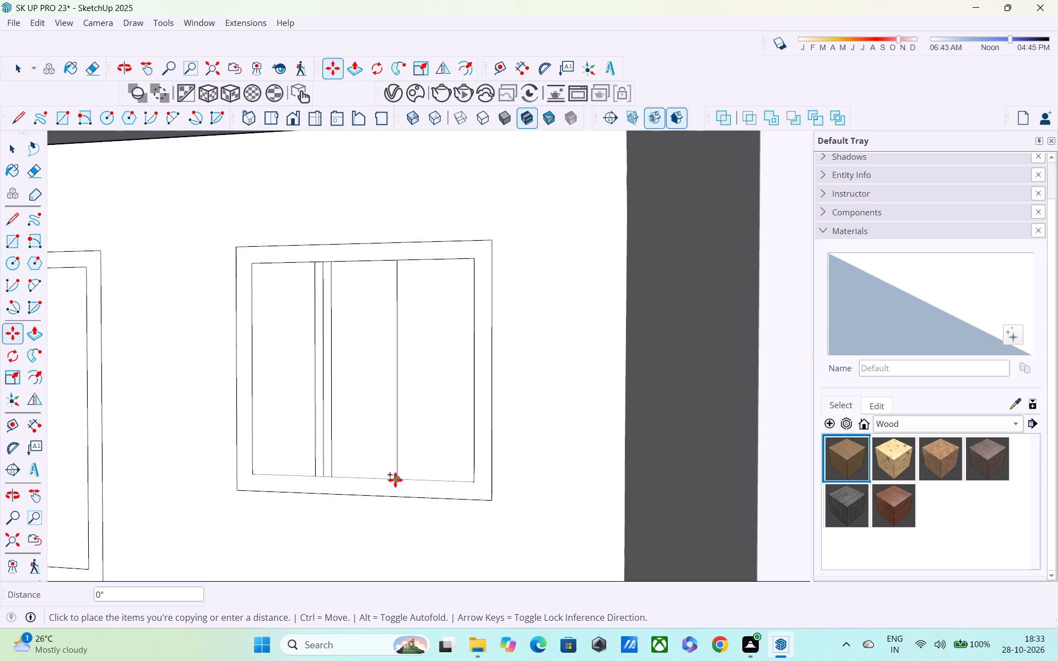
middle_click_drag(420, 477, 428, 484)
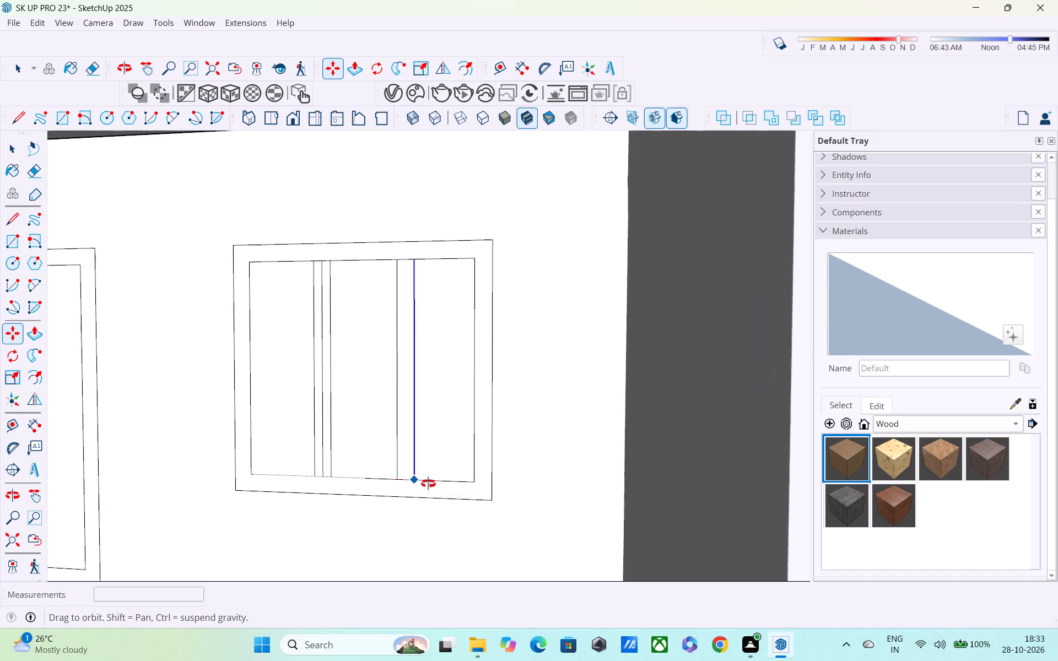
middle_click_drag(428, 484, 575, 492)
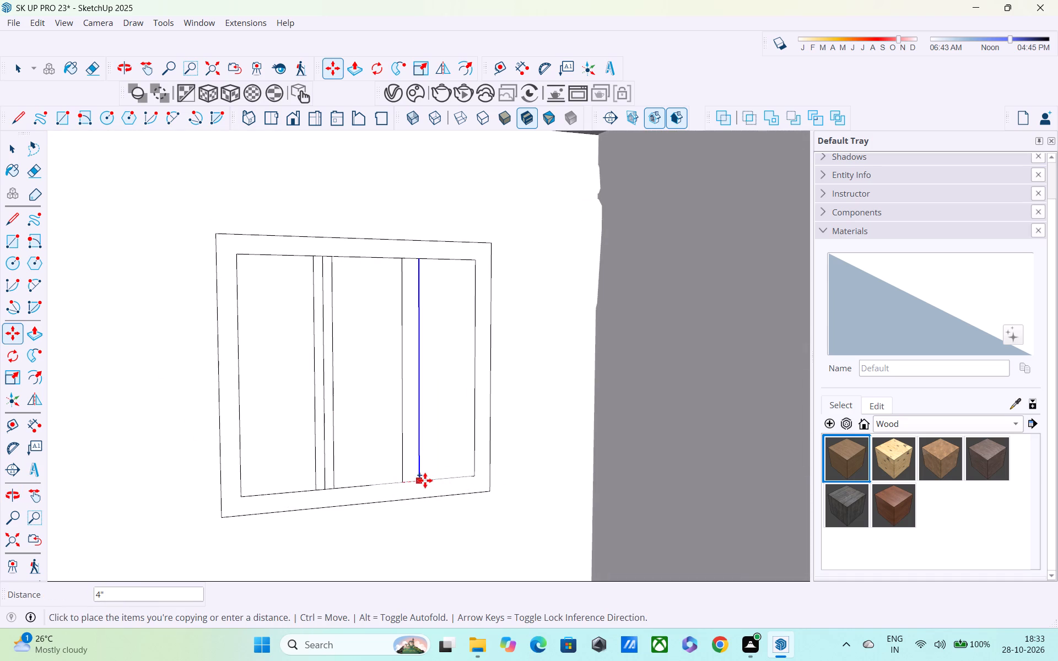
type("2\"")
key("Return")
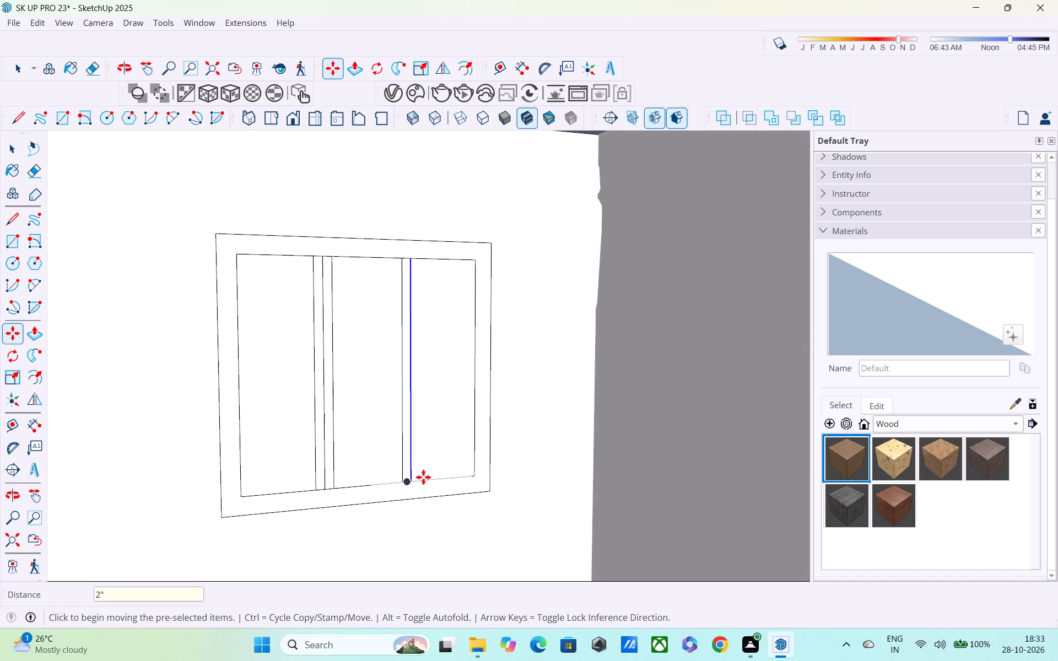
left_click(413, 483)
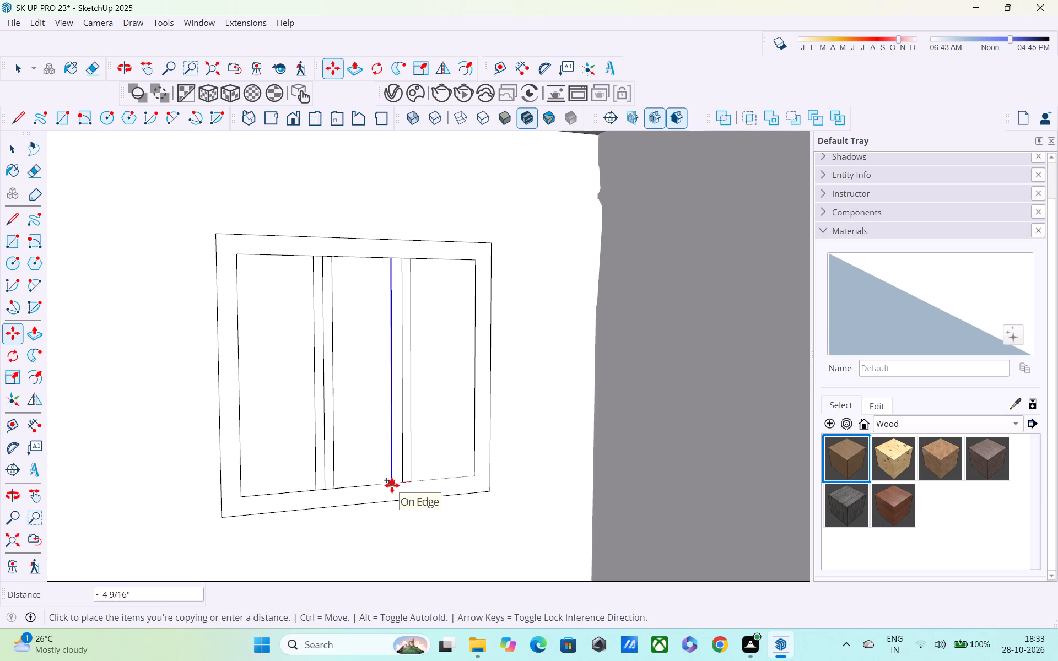
type("4\"")
key("Return")
Delete the original centre line inside each of the ground-floor window's two mullions.
scroll(393, 486, "up", 1)
scroll(395, 473, "down", 4)
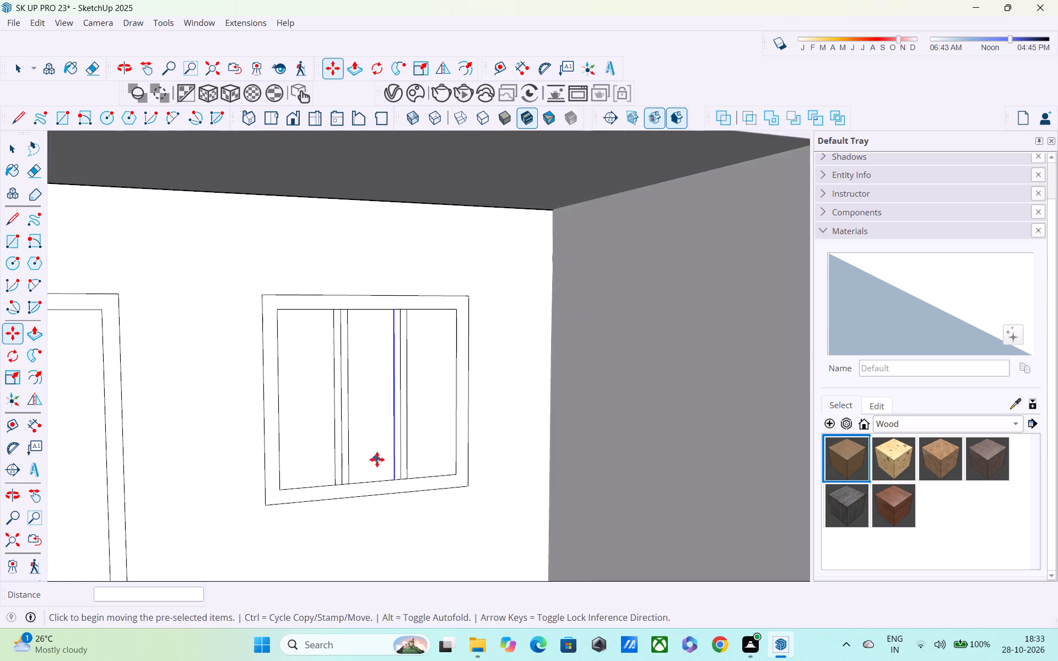
middle_click_drag(376, 457, 278, 427)
scroll(276, 409, "down", 8)
middle_click_drag(299, 451, 249, 443)
scroll(272, 426, "up", 3)
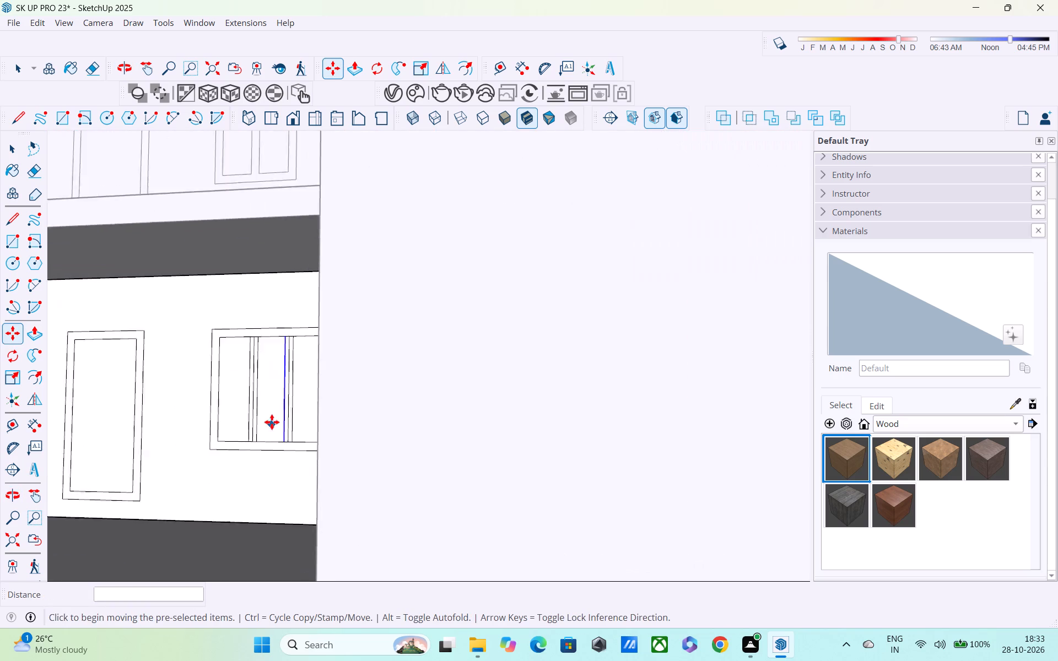
scroll(272, 422, "up", 6)
key("space")
scroll(255, 375, "up", 3)
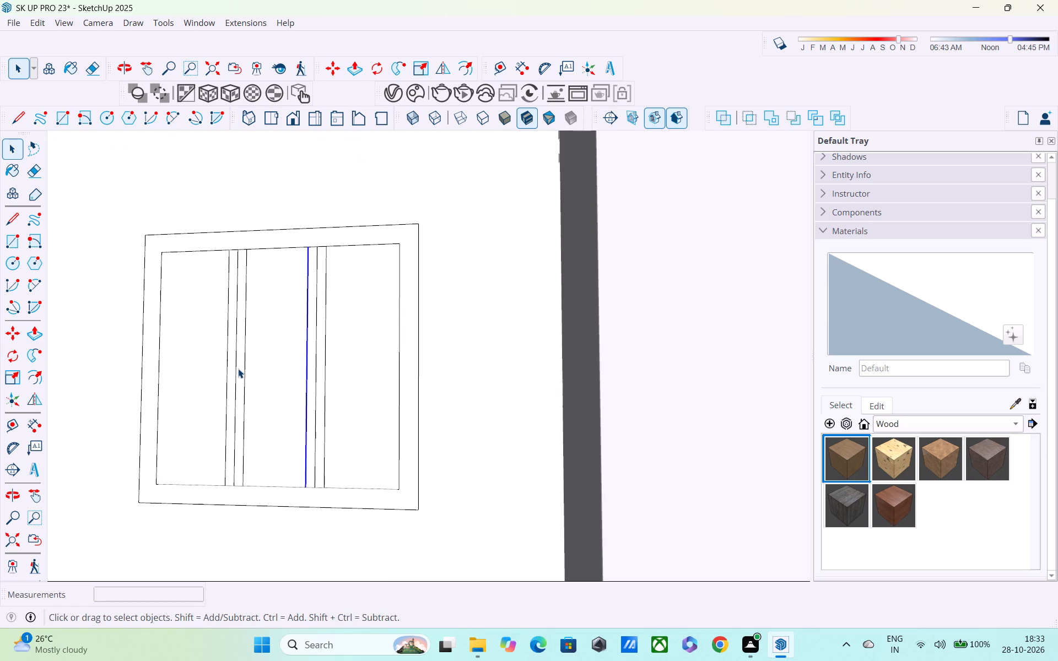
left_click(237, 368)
key("Delete")
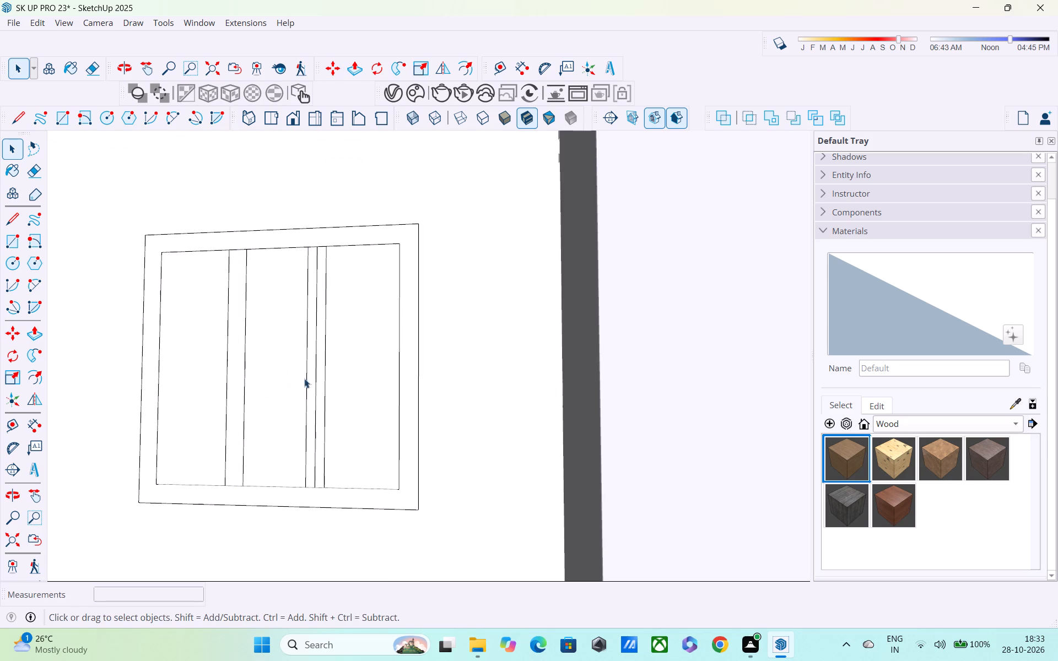
left_click(317, 397)
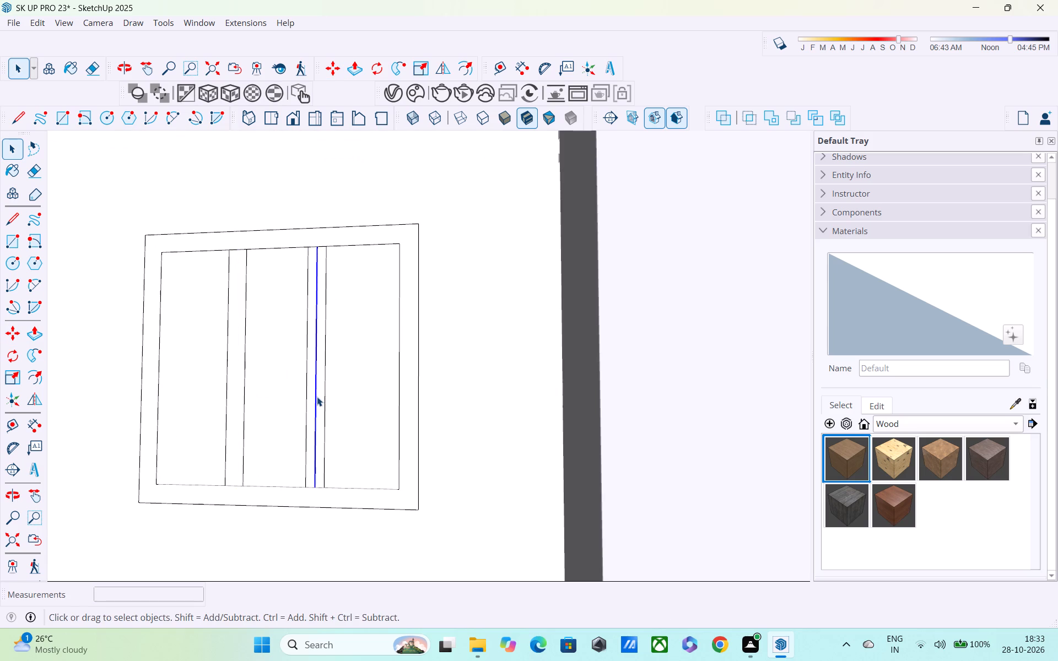
key("Delete")
Erase the inner frame edge segments crossing the top and bottom of both mullions to merge them with the window frame.
key("e")
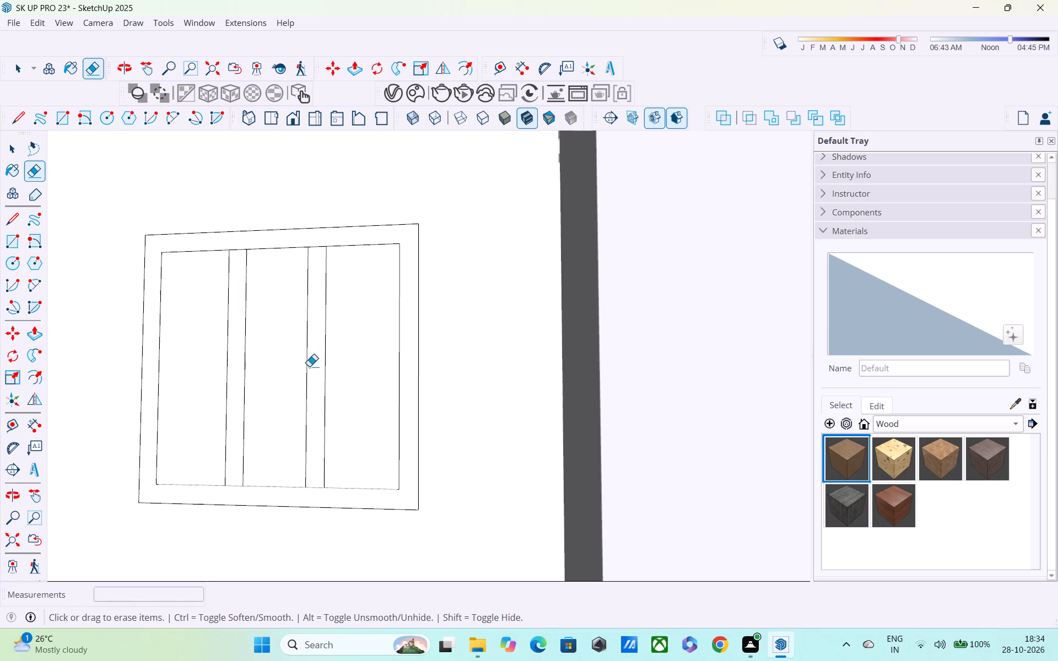
scroll(295, 339, "up", 3)
middle_click_drag(290, 386, 347, 288, "shift")
scroll(280, 411, "up", 3)
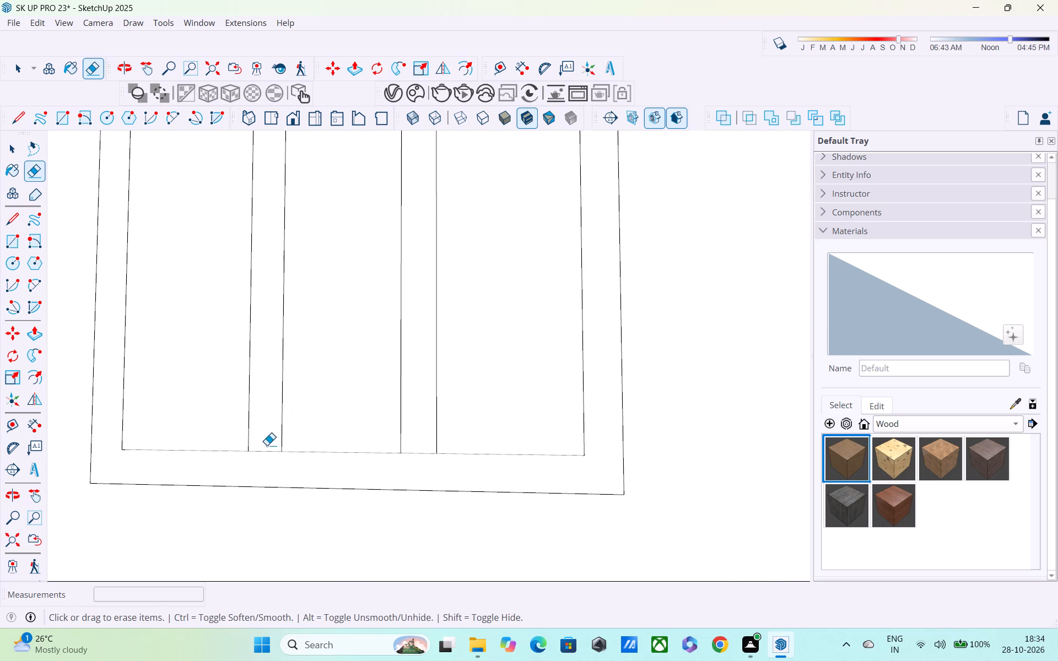
left_click_drag(267, 445, 264, 465)
left_click_drag(414, 444, 417, 469)
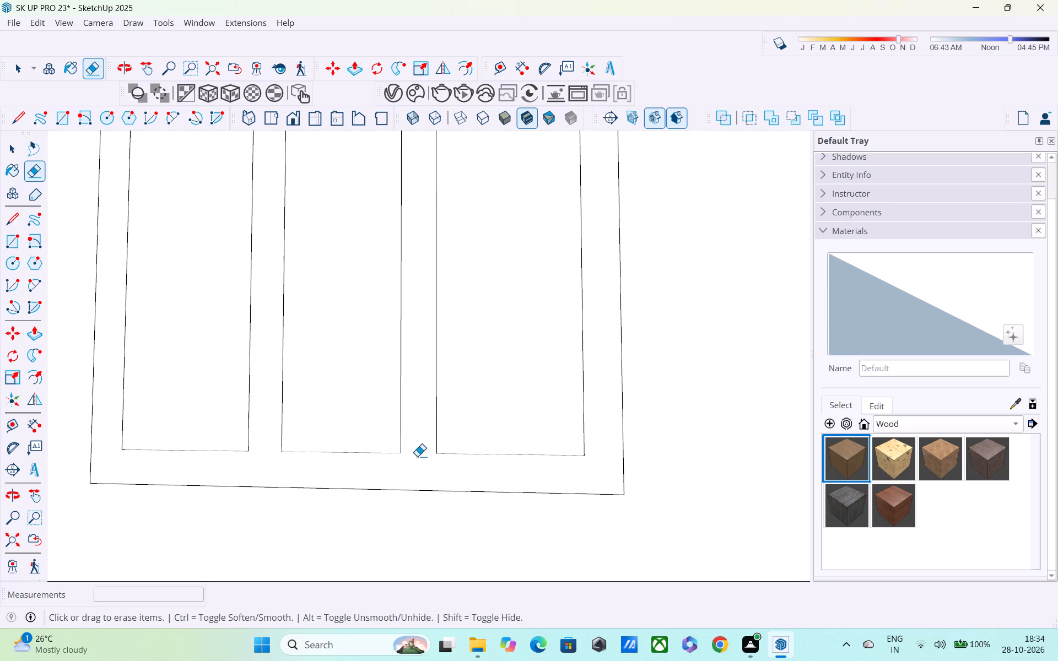
middle_click_drag(417, 443, 449, 575, "shift")
scroll(444, 550, "down", 1, "shift")
middle_click_drag(352, 340, 401, 486, "shift")
scroll(401, 486, "down", 1, "shift")
scroll(349, 339, "up", 3)
left_click_drag(364, 321, 364, 327)
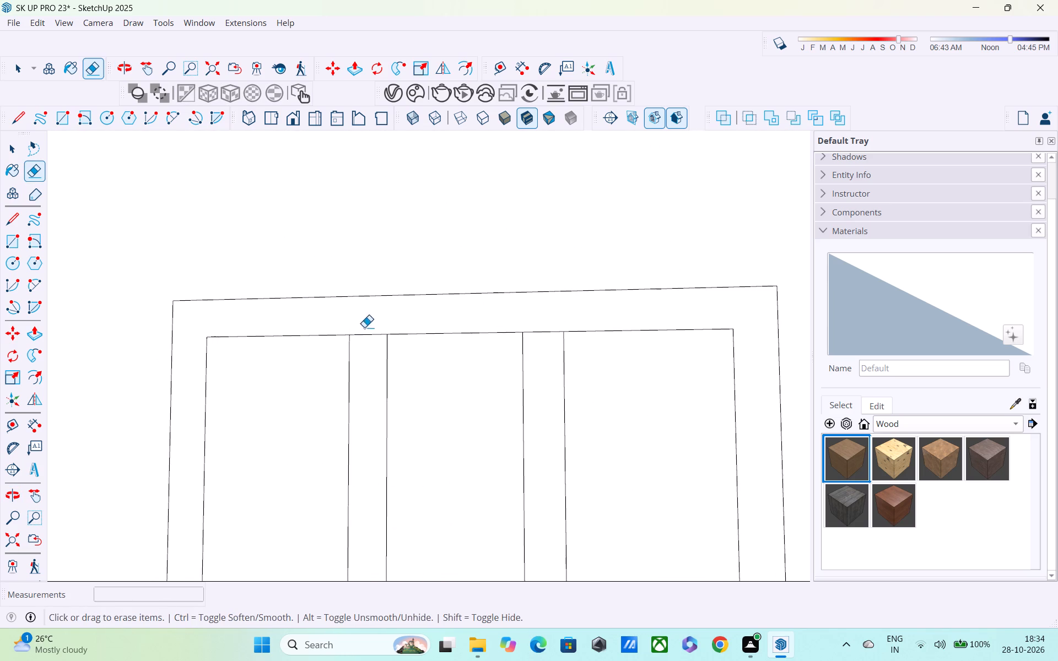
left_click_drag(364, 327, 369, 376)
left_click_drag(532, 316, 543, 372)
scroll(537, 354, "down", 3)
middle_click_drag(537, 354, 534, 246, "shift")
scroll(534, 244, "up", 1, "shift")
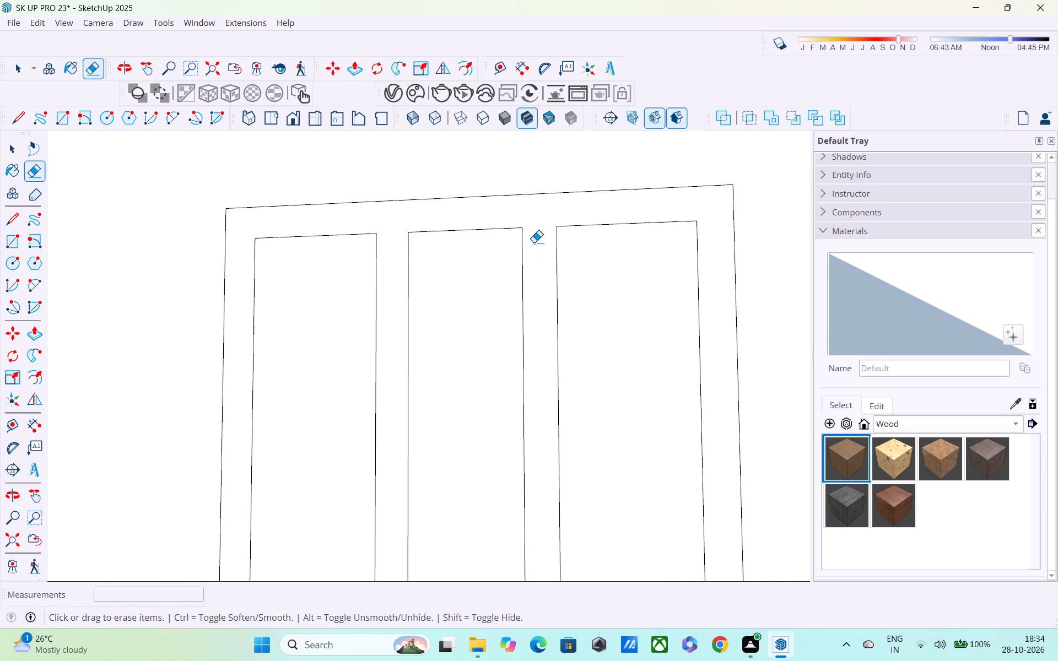
Push/Pull the ground-floor window's frame and mullions 3" outward from the wall.
scroll(533, 245, "down", 4)
middle_click_drag(533, 337, 533, 207)
scroll(531, 230, "down", 3)
key("space")
scroll(527, 314, "down", 2)
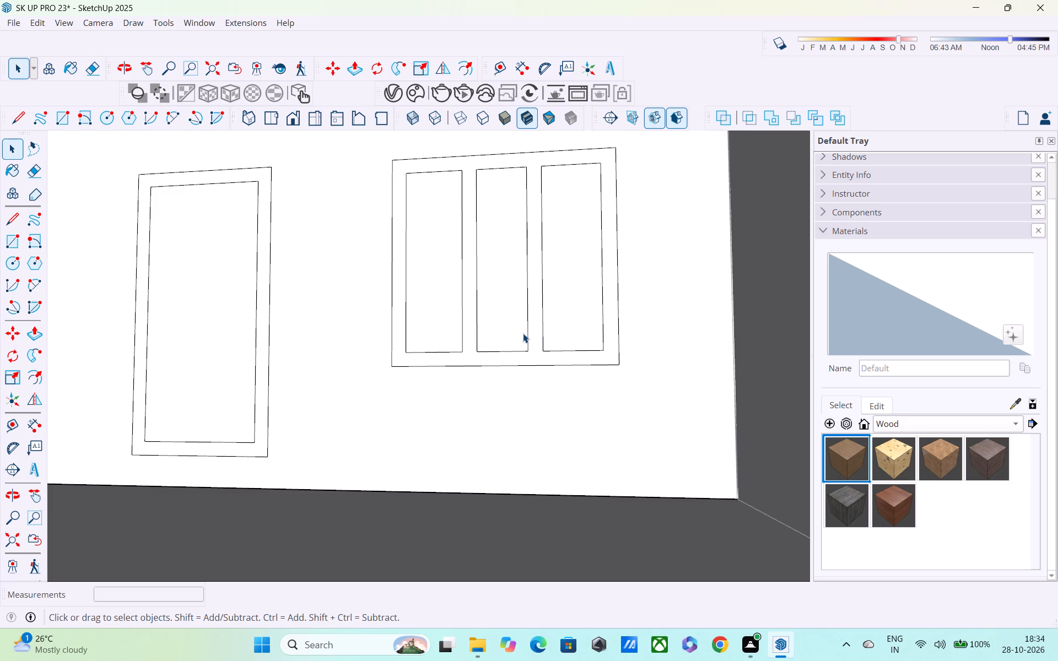
key("p")
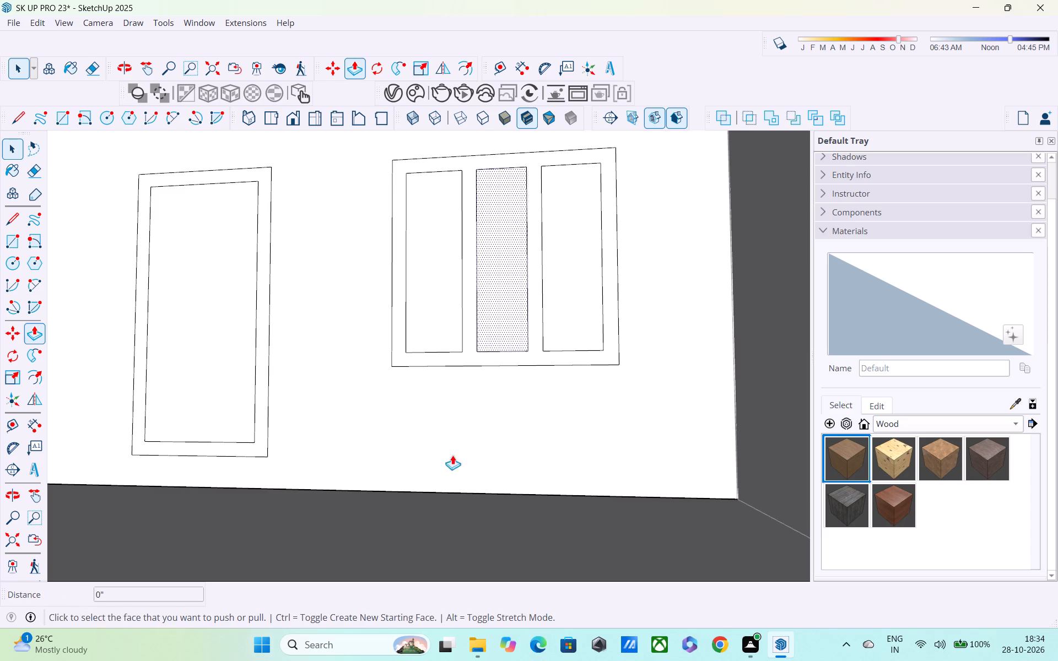
left_click(444, 354)
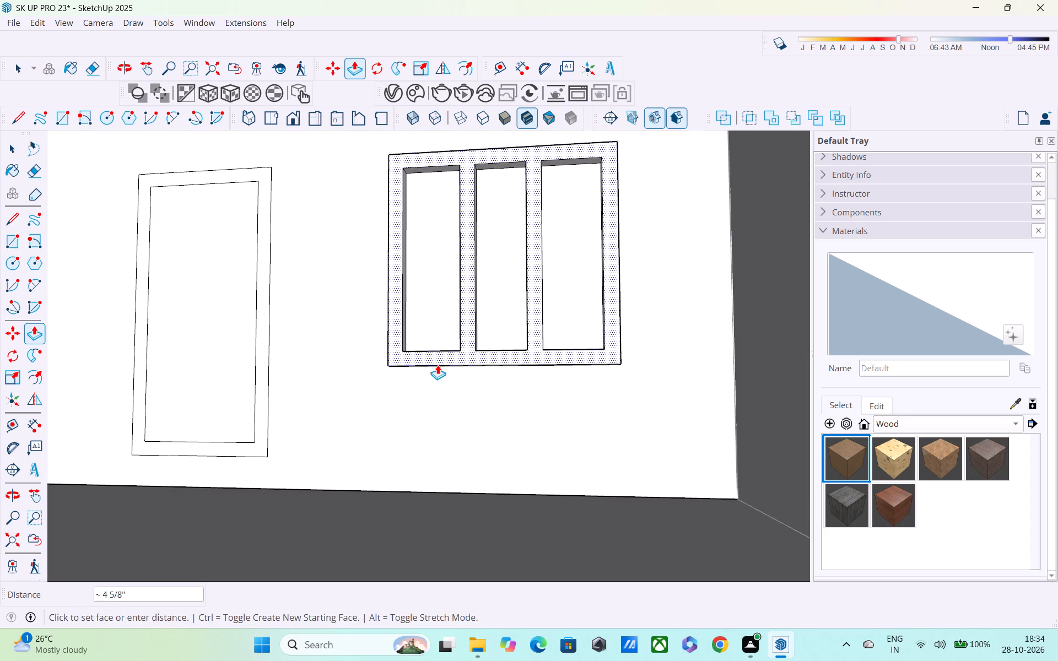
type("3\"")
key("Return")
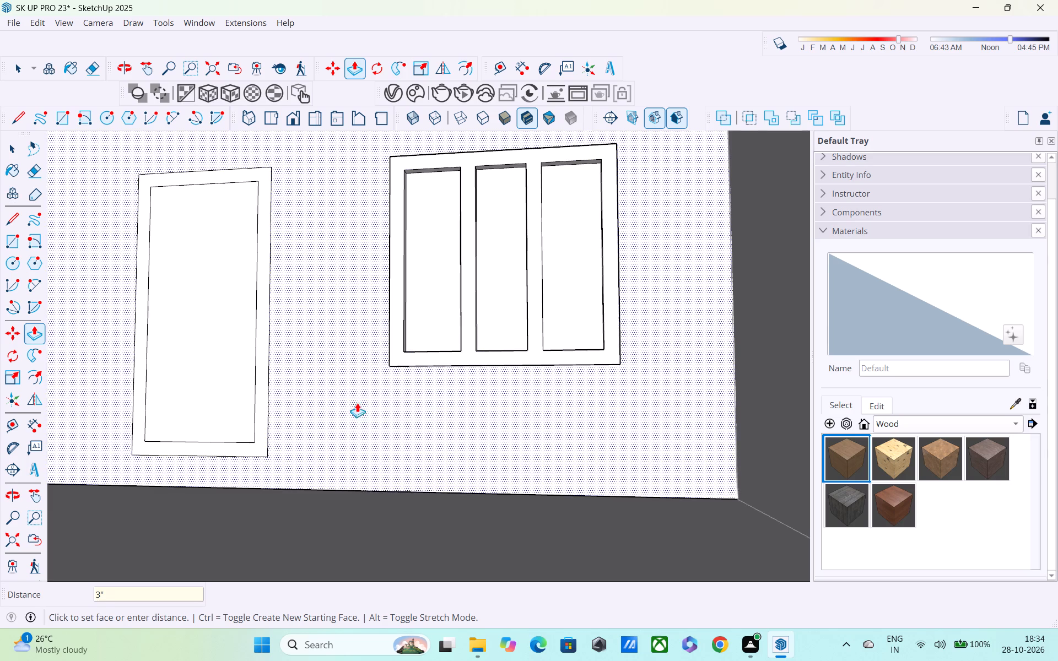
Push/Pull the ground-floor door frame outward to align with the front face of the window frame.
left_click(264, 434)
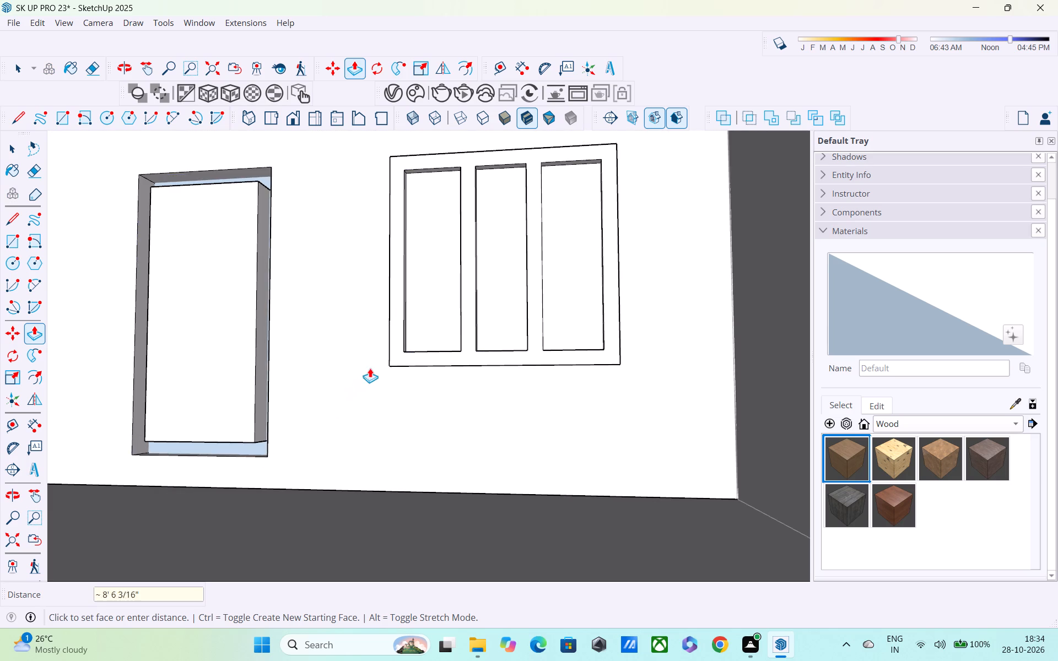
left_click(388, 359)
Leave the ground-floor group and open the upper-storey group with the framed door and two-pane window for editing.
scroll(374, 322, "down", 6)
middle_click_drag(377, 326, 465, 468)
middle_click_drag(375, 226, 461, 370)
key("space")
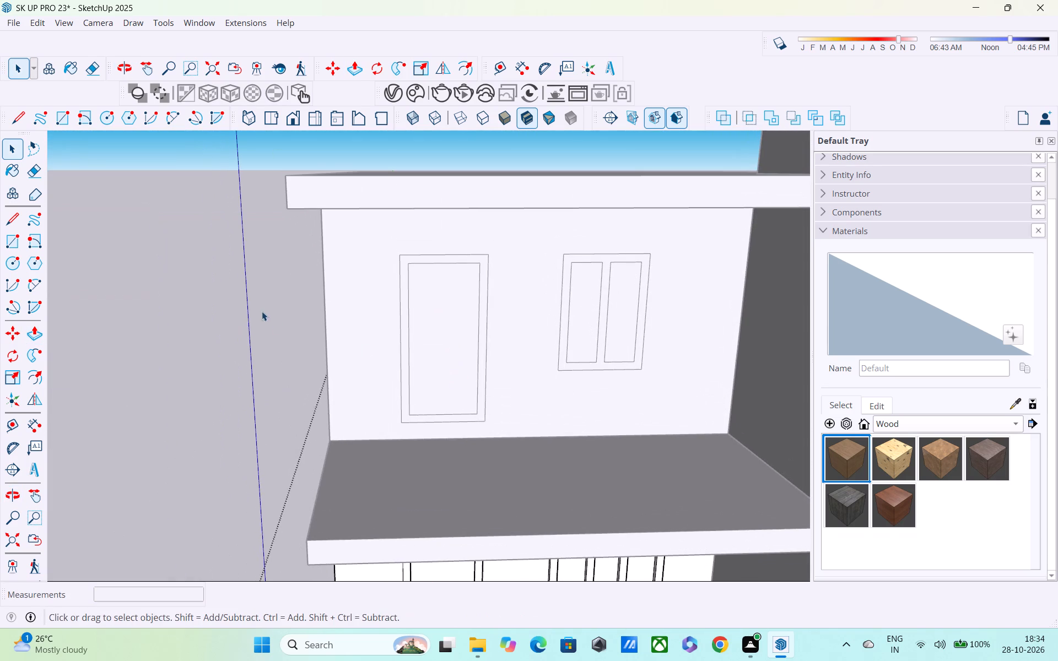
left_click(261, 311)
double_click(407, 309)
scroll(404, 314, "up", 2)
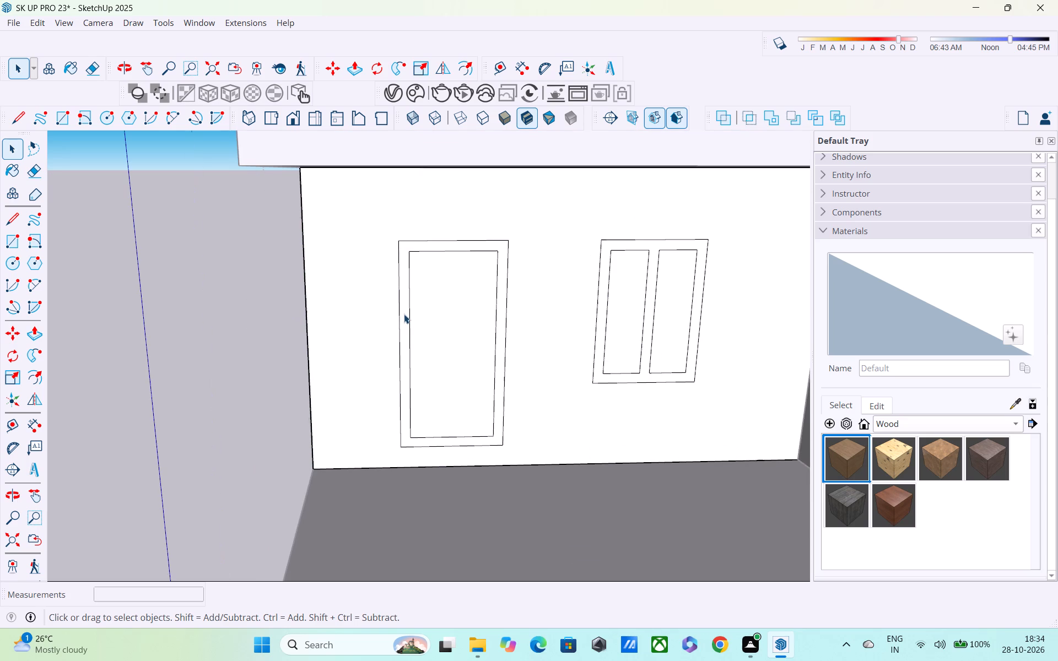
Push/Pull the upper-storey door frame 3" outward from the wall.
key("p")
left_click(404, 334)
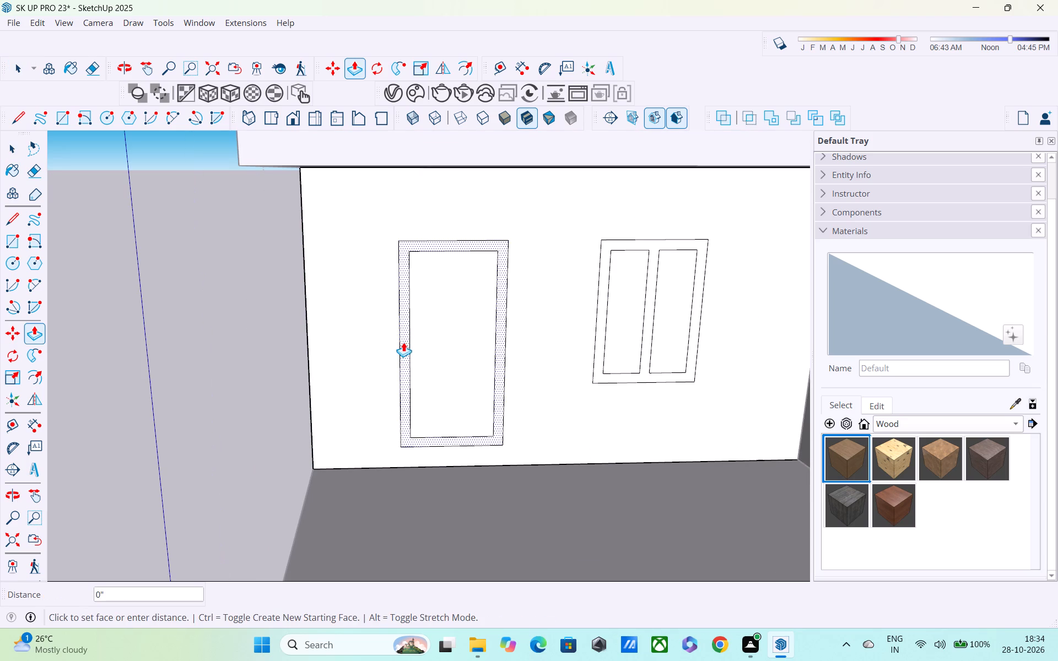
type("3\"")
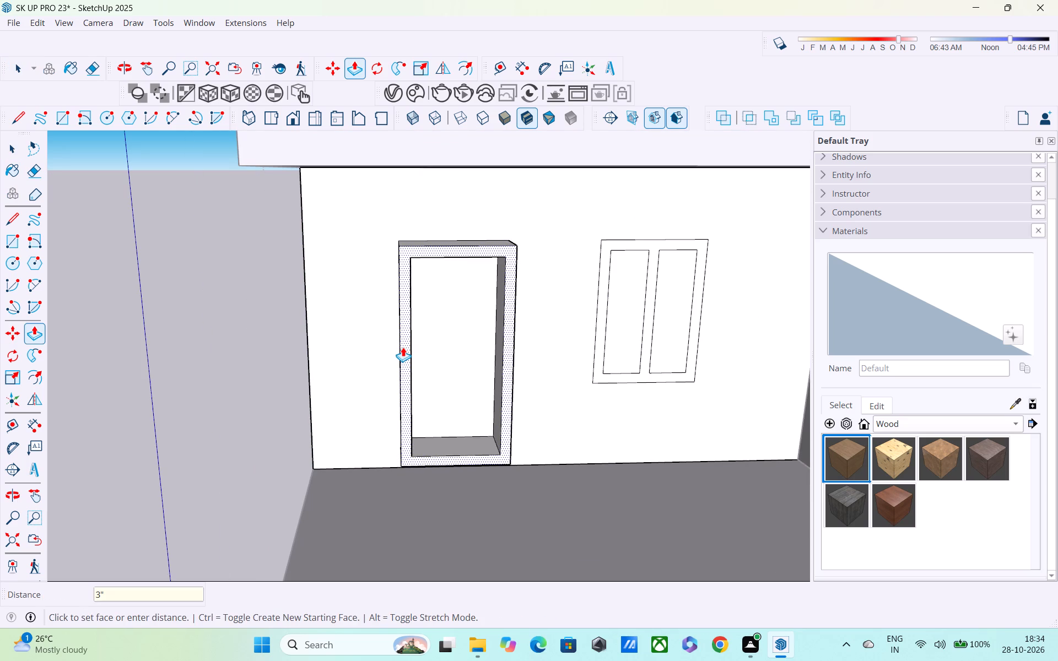
key("Return")
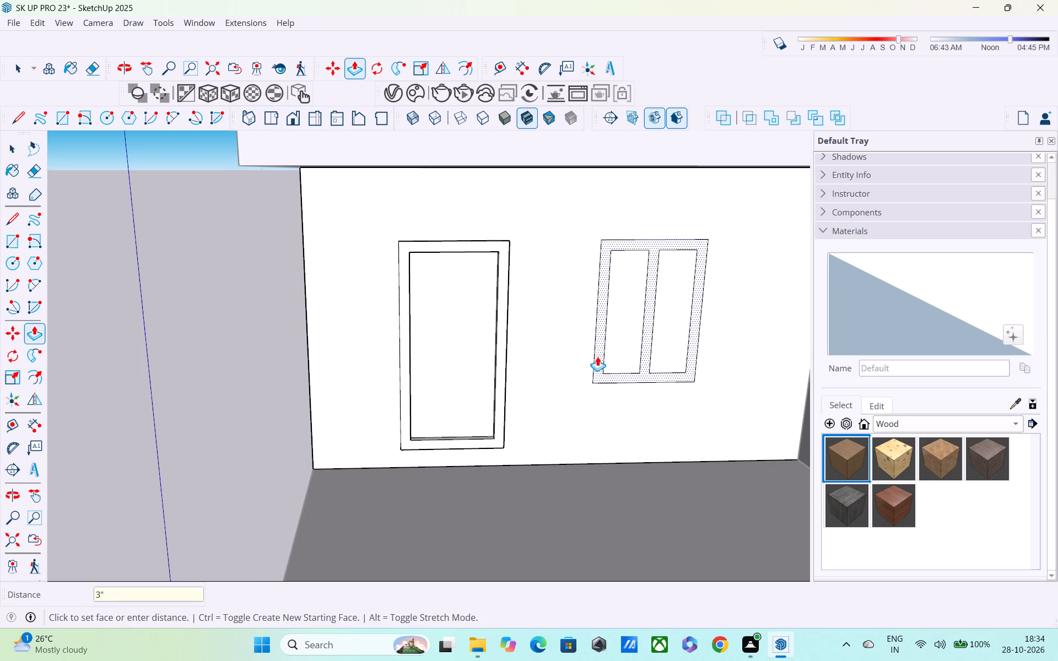
Push/Pull the upper-storey window's frame and mullion outward to align with the front of the door frame, and leave the group.
left_click(597, 356)
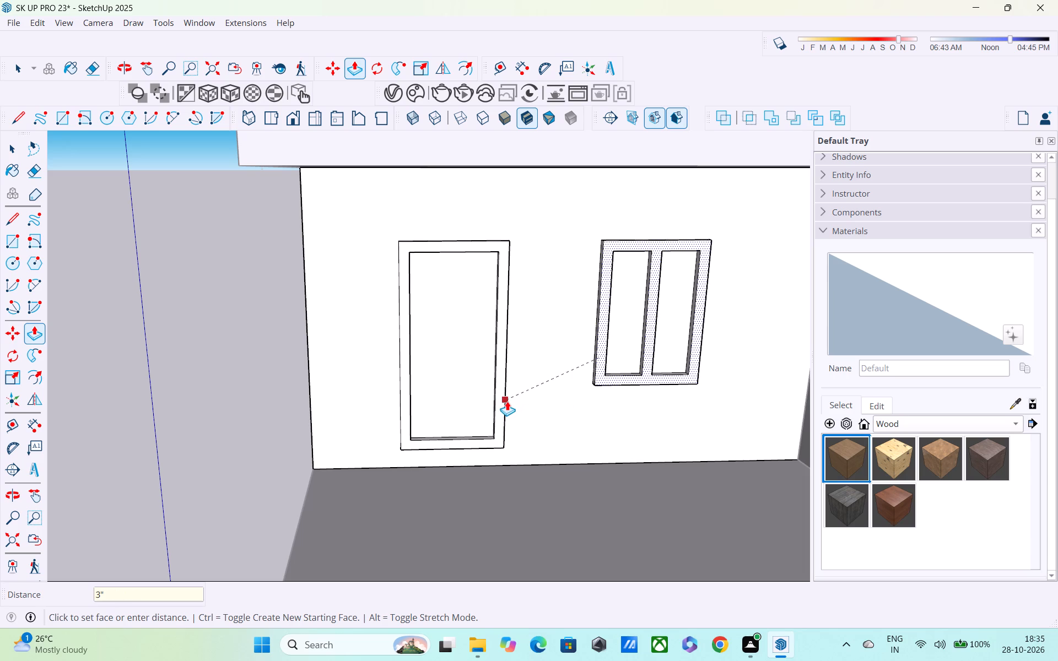
left_click(507, 401)
middle_click_drag(523, 398, 238, 434)
scroll(255, 354, "down", 5)
middle_click_drag(341, 422, 403, 301)
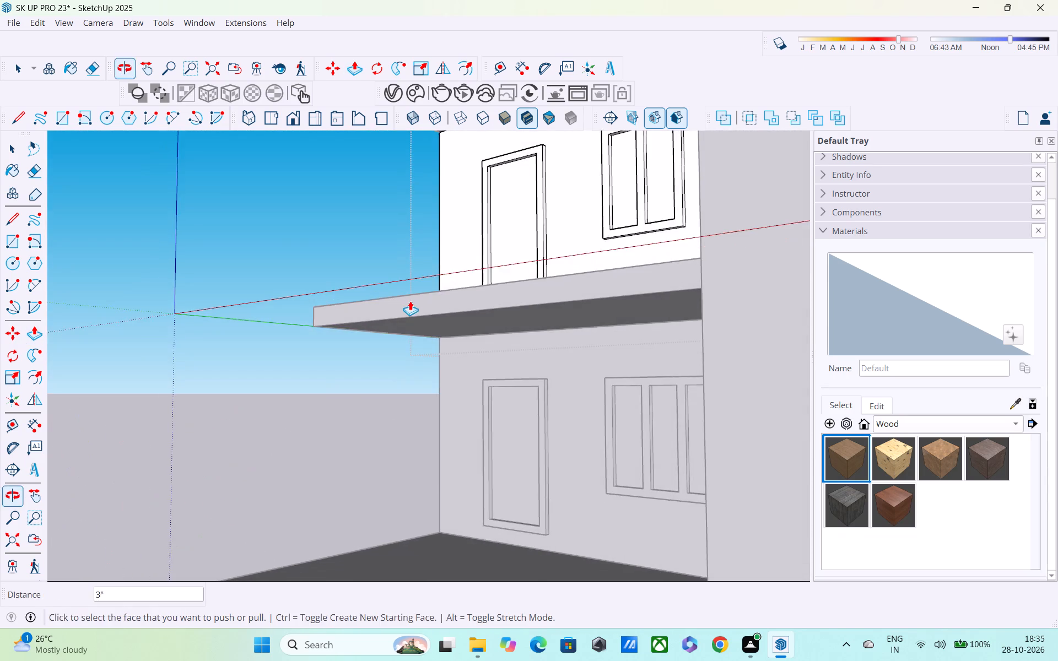
scroll(410, 301, "up", 1)
scroll(420, 309, "down", 5)
middle_click_drag(463, 458, 497, 469)
key("space")
left_click_drag(295, 413, 309, 413)
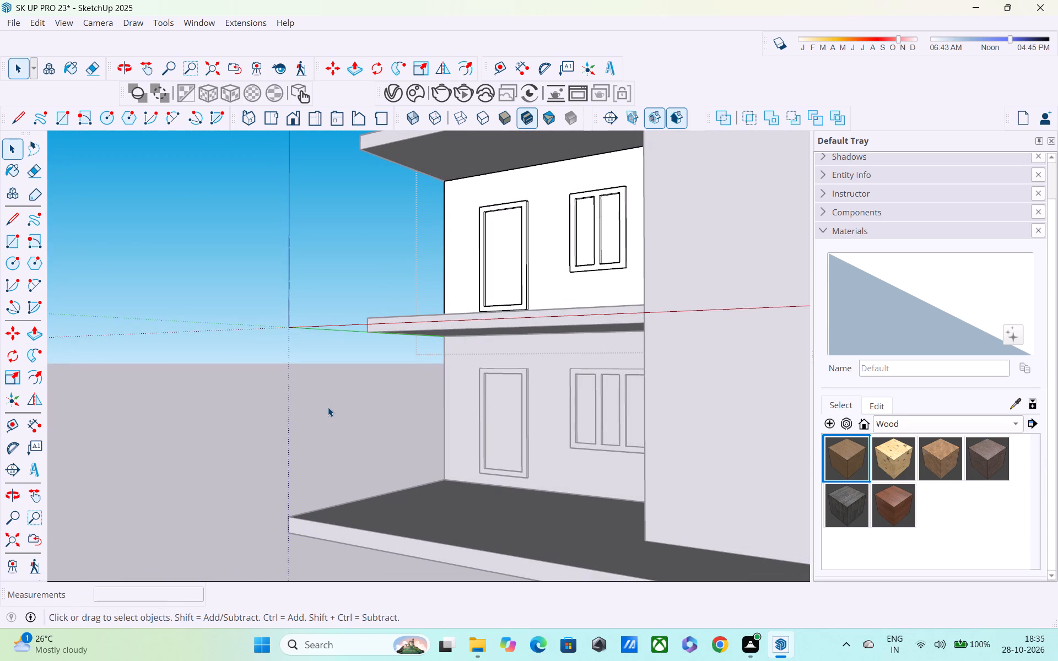
left_click(328, 407)
Examine the raised door and window frames on both storeys from different angles.
middle_click_drag(358, 411, 503, 419)
scroll(481, 427, "up", 5)
scroll(537, 391, "up", 4)
middle_click_drag(537, 391, 509, 301)
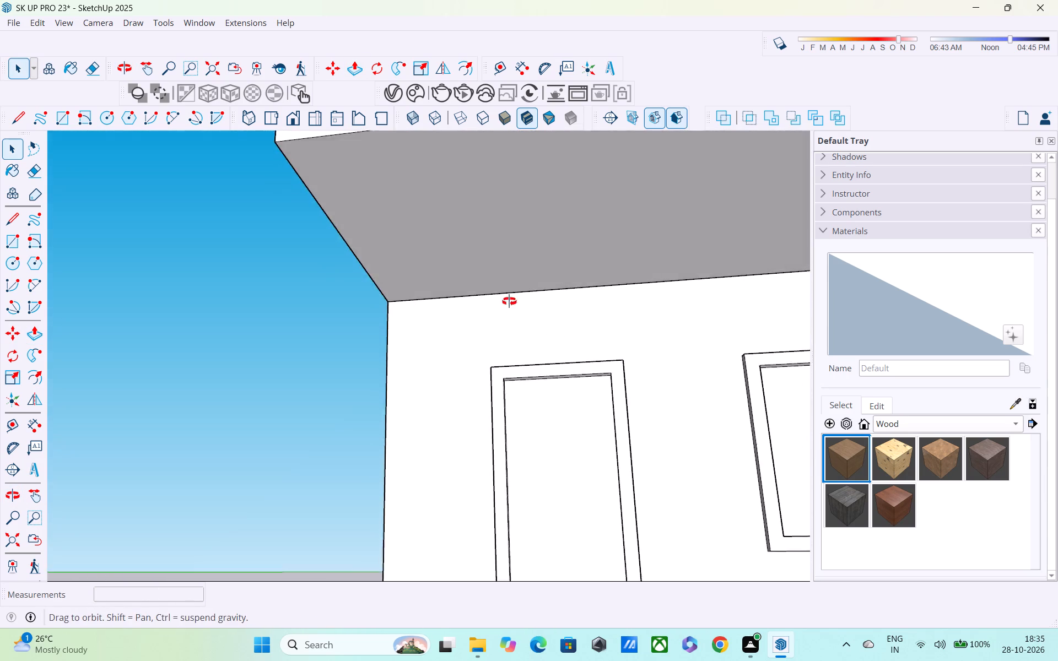
middle_click_drag(509, 301, 521, 367)
middle_click_drag(522, 375, 485, 284, "shift")
scroll(482, 278, "down", 3)
middle_click_drag(486, 288, 325, 349)
scroll(315, 347, "down", 4)
middle_click_drag(356, 348, 338, 461)
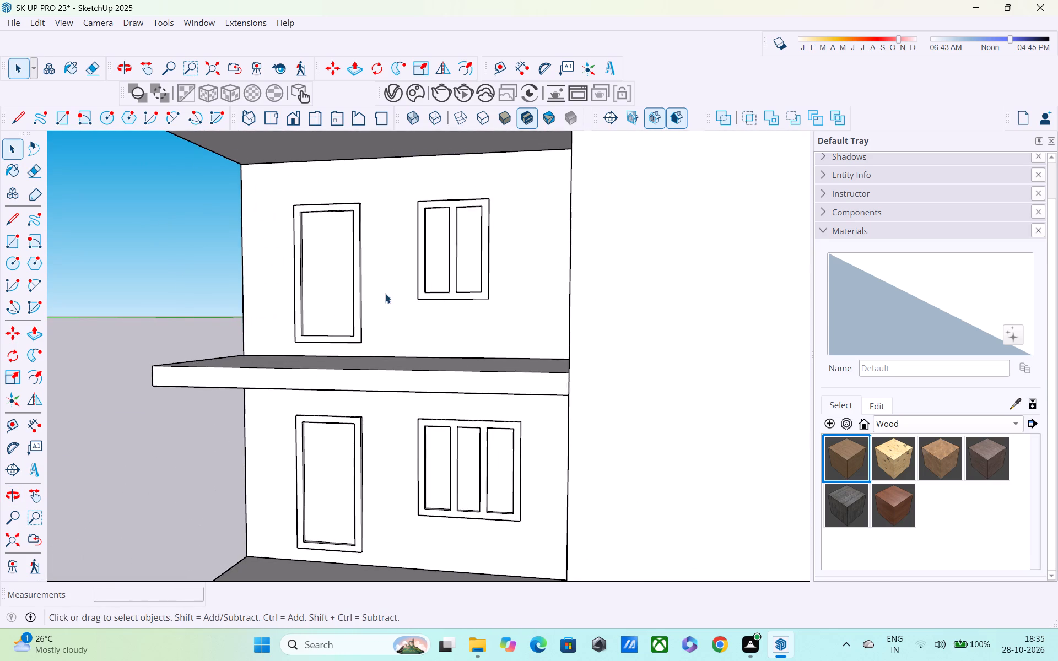
Open the upper-storey group with the framed door and two-pane window for editing.
scroll(385, 290, "up", 3)
key("p")
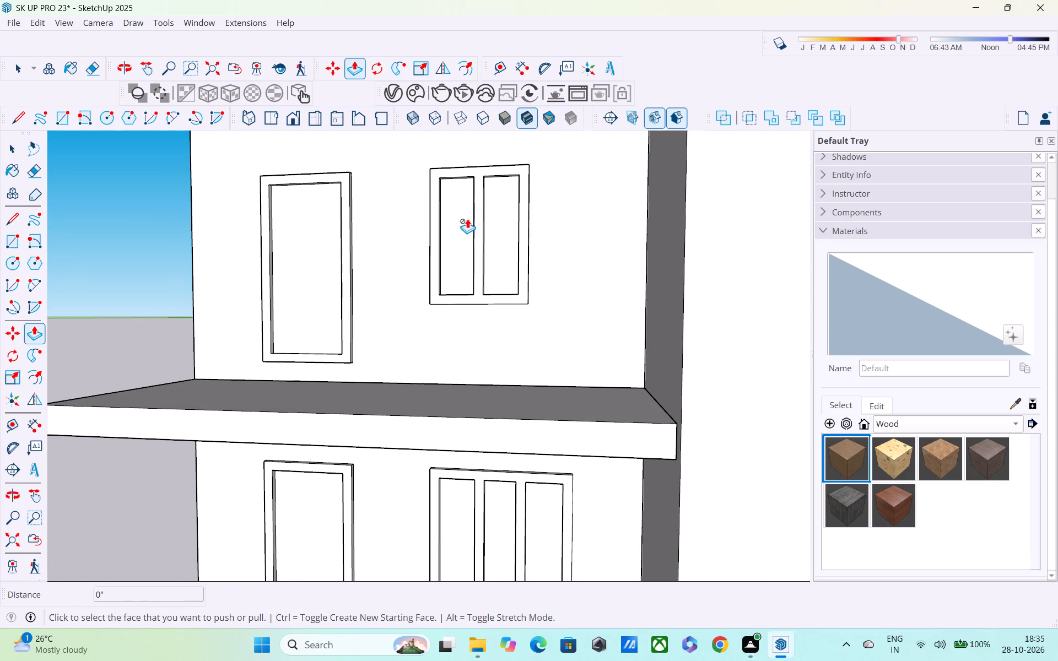
scroll(467, 219, "up", 4)
key("space")
left_click(449, 230)
left_click(449, 230)
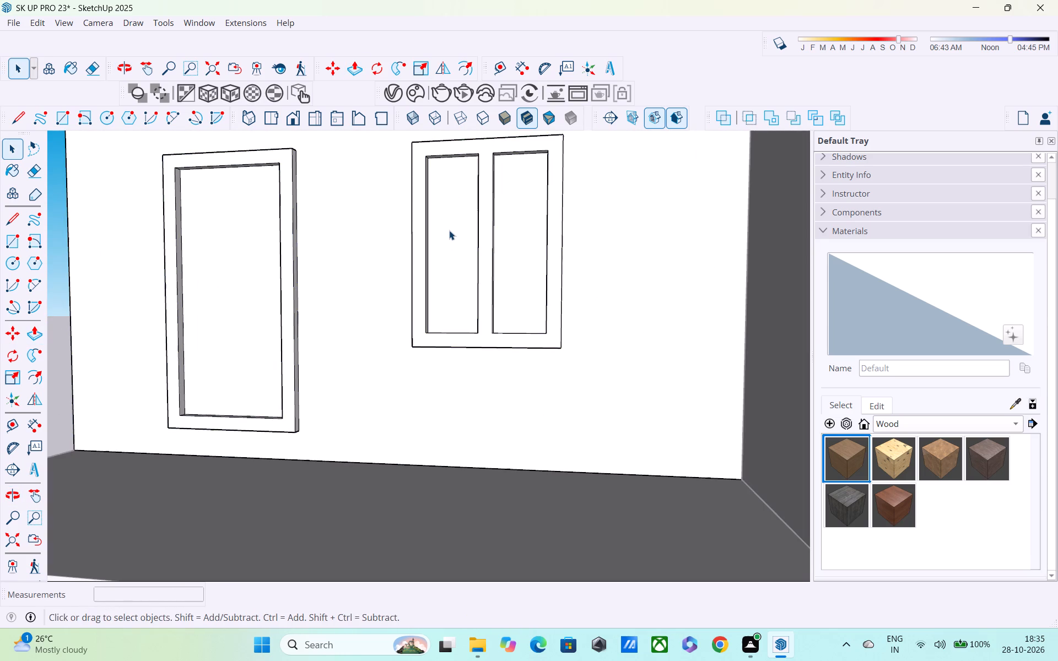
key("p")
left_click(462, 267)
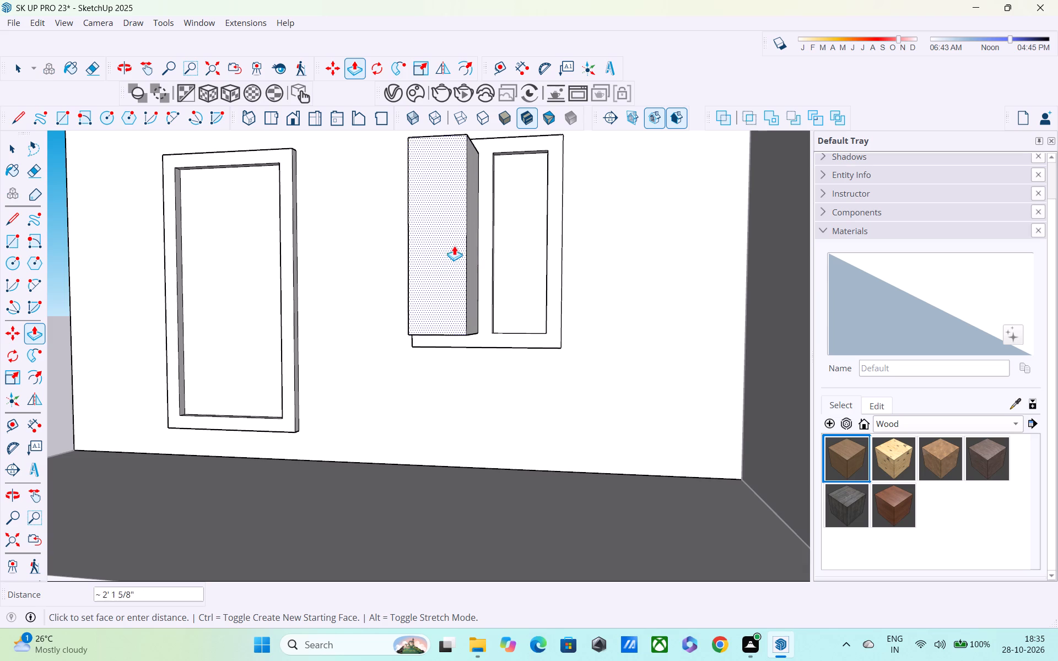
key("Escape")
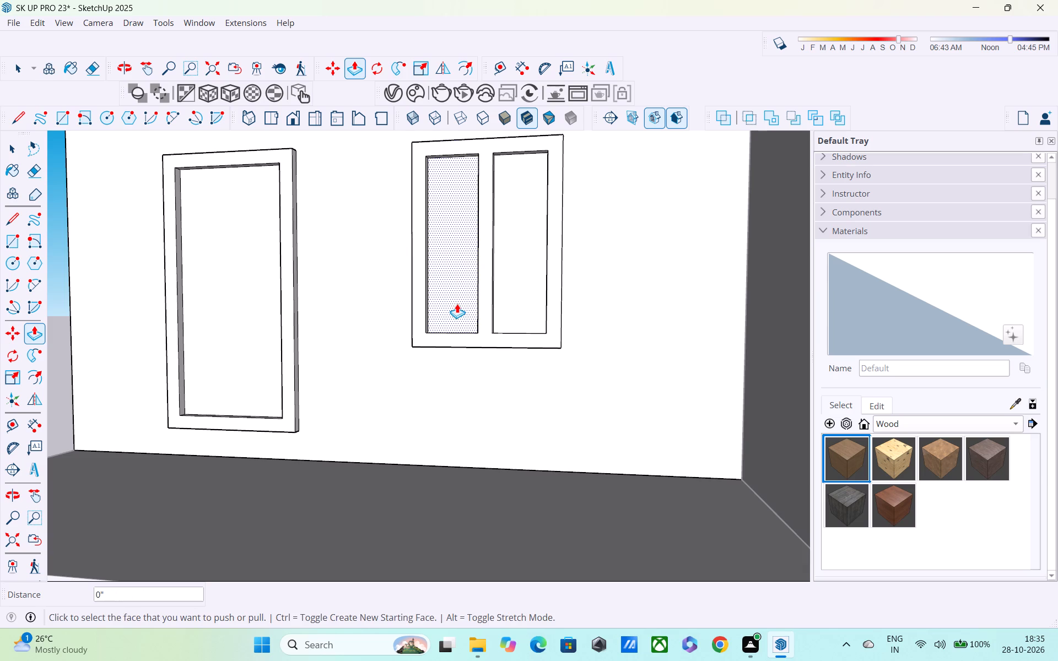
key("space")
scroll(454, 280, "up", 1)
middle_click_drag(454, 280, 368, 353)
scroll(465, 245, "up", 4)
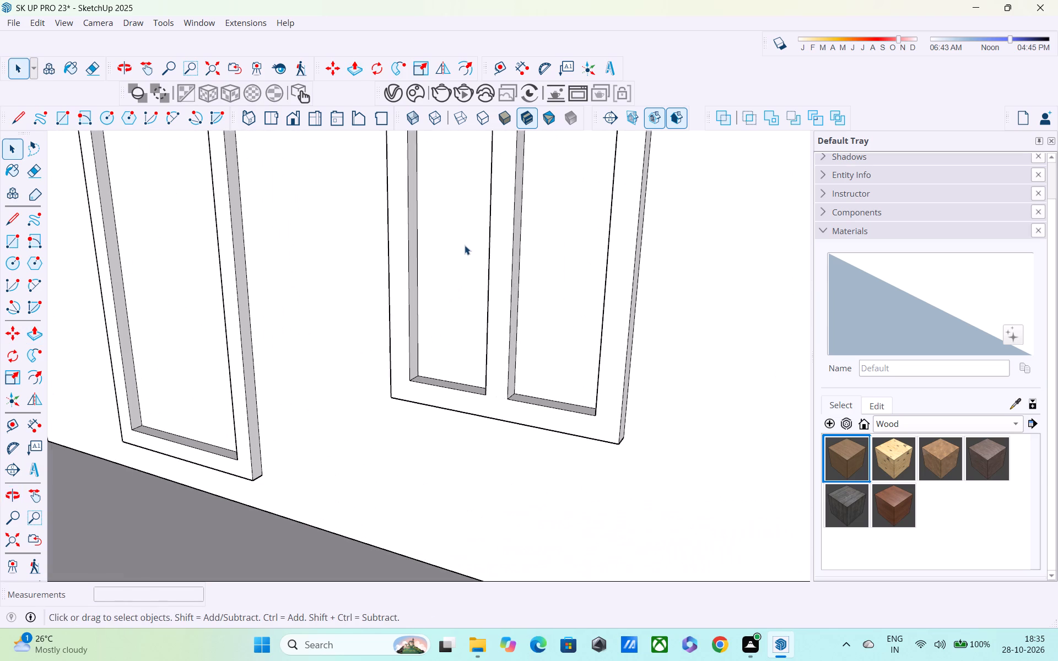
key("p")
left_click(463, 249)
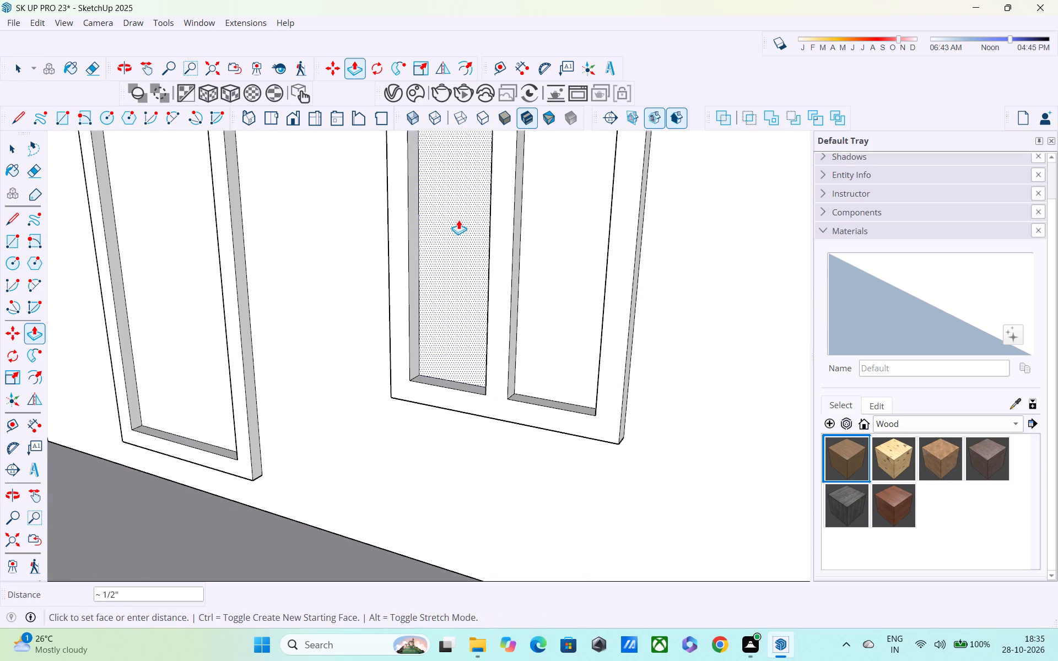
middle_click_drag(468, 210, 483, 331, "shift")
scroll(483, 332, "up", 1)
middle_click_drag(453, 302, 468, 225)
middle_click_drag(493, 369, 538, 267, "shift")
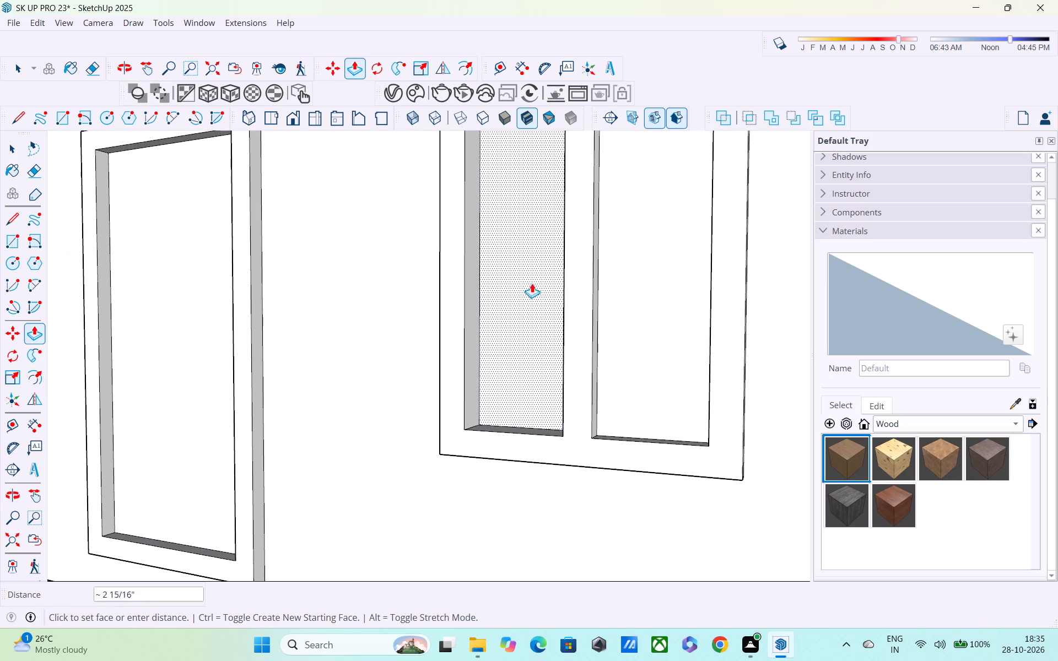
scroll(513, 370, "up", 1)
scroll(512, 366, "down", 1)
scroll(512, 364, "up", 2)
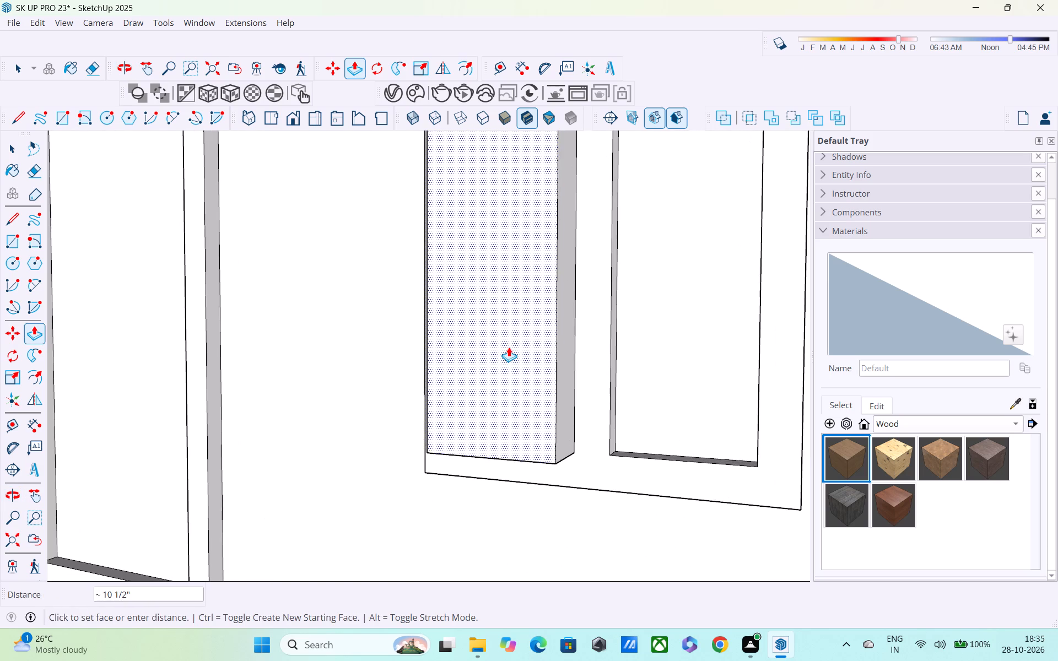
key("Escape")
Push/Pull both panes of the upper-storey window 9" back through the wall to open them.
scroll(499, 340, "up", 1)
middle_click_drag(526, 350, 574, 354)
left_click(524, 408)
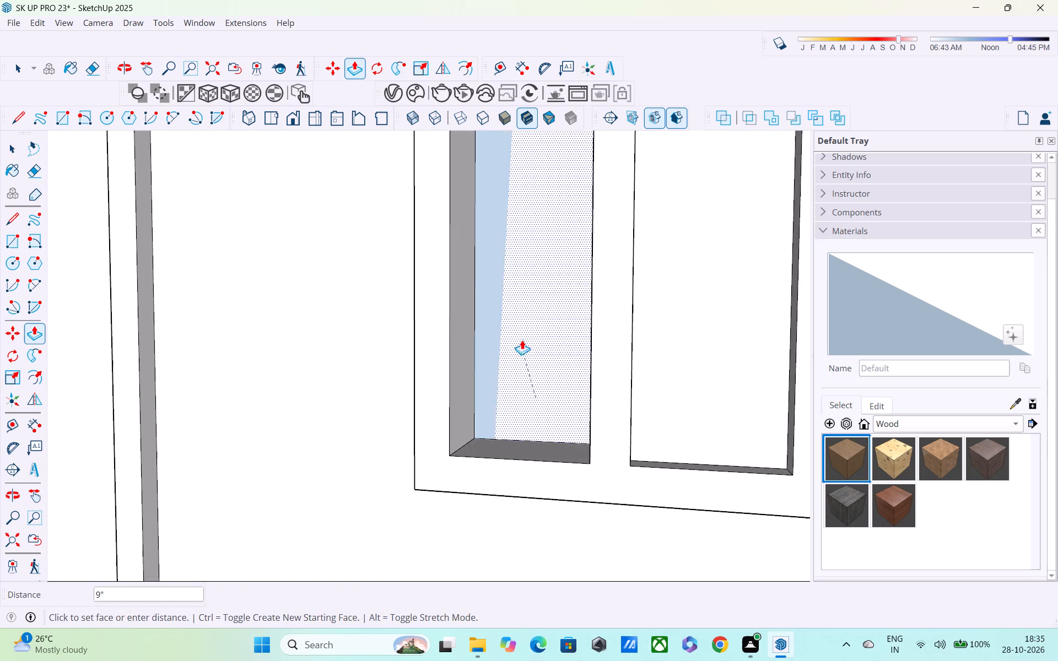
left_click(524, 308)
left_click(687, 357)
left_click(694, 277)
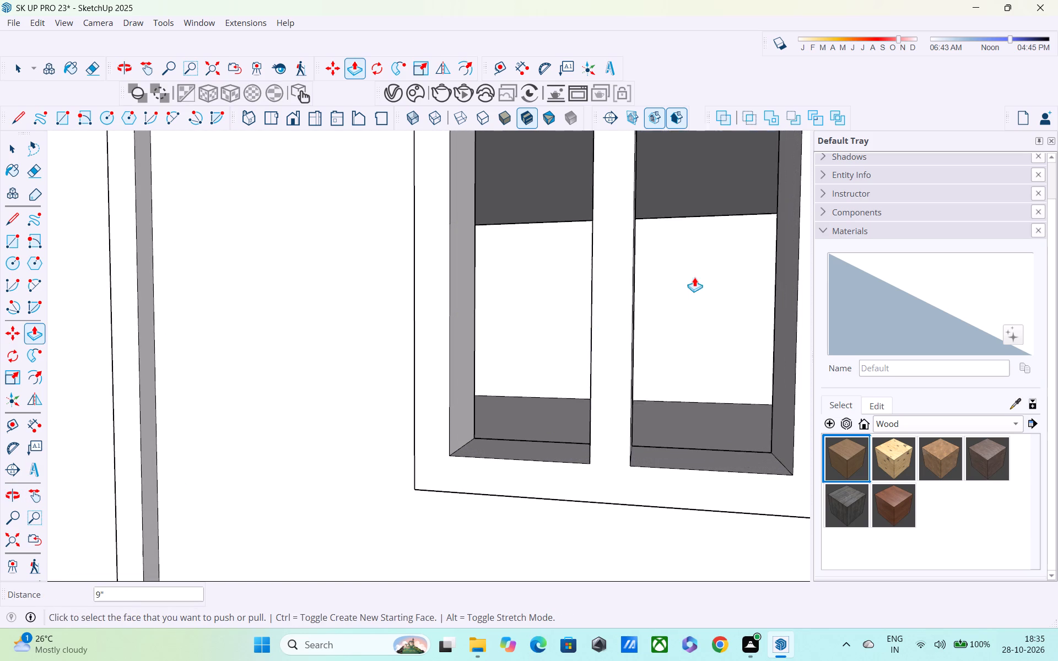
Push/Pull the upper-storey door's inner panel back through the wall to form an open doorway.
scroll(615, 290, "down", 6)
middle_click(484, 386)
middle_click_drag(484, 386, 499, 351, "shift")
key("space")
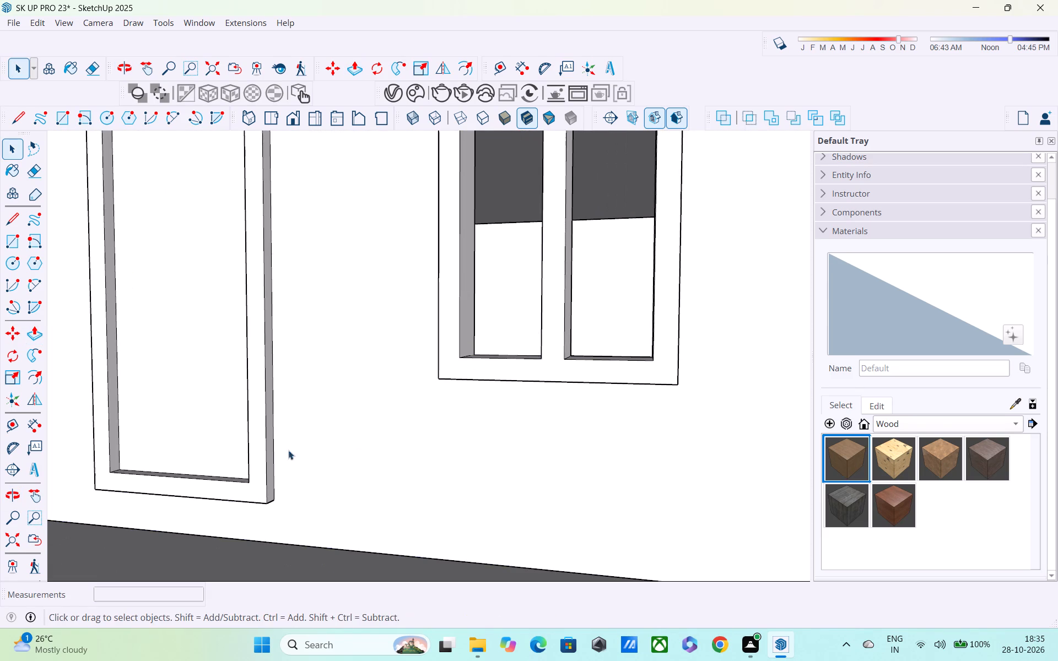
key("p")
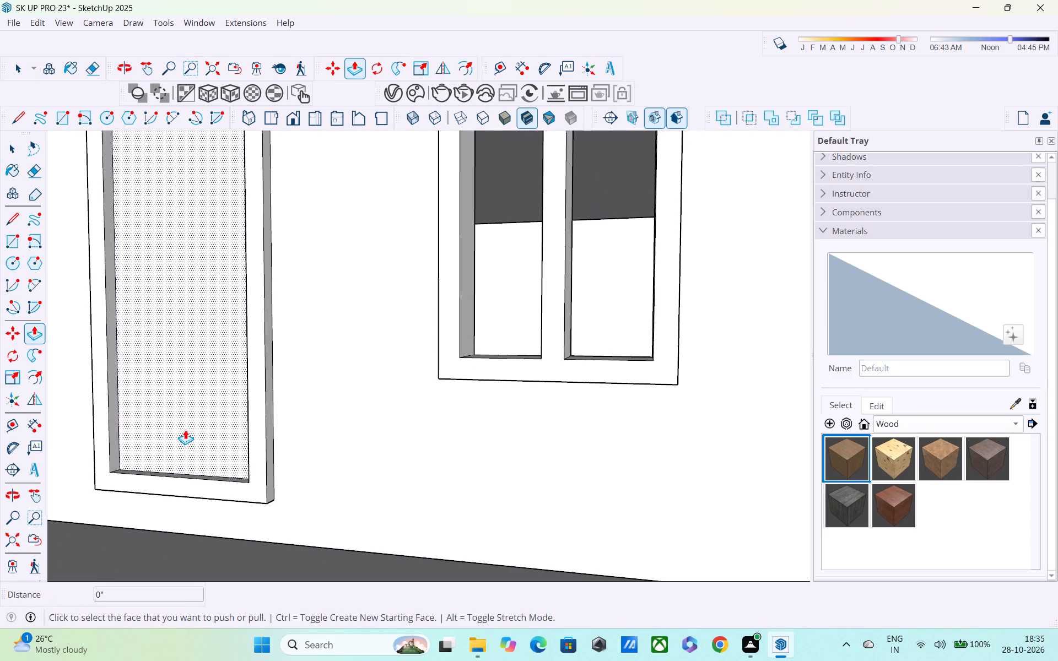
left_click(185, 430)
left_click(217, 301)
Open the ground-floor group and Push/Pull its door's inner panel back through the wall to form an open doorway.
scroll(256, 359, "down", 1, "shift")
middle_click_drag(257, 323, 257, 263, "shift")
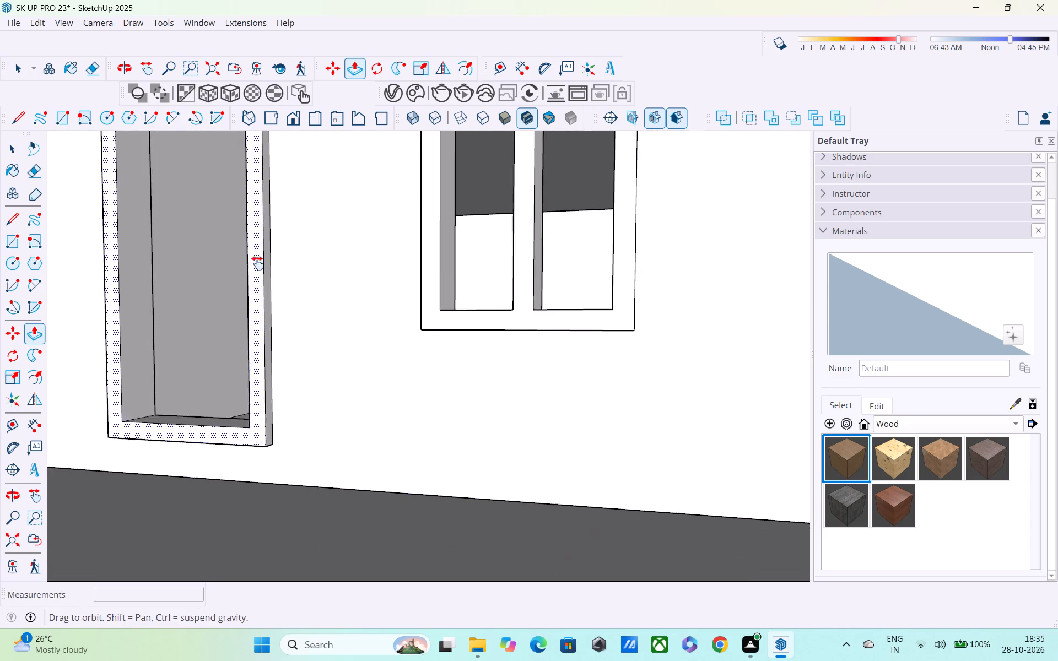
middle_click_drag(257, 263, 257, 222, "shift")
scroll(269, 234, "down", 5)
middle_click_drag(297, 361, 305, 170)
key("space")
double_click(245, 426)
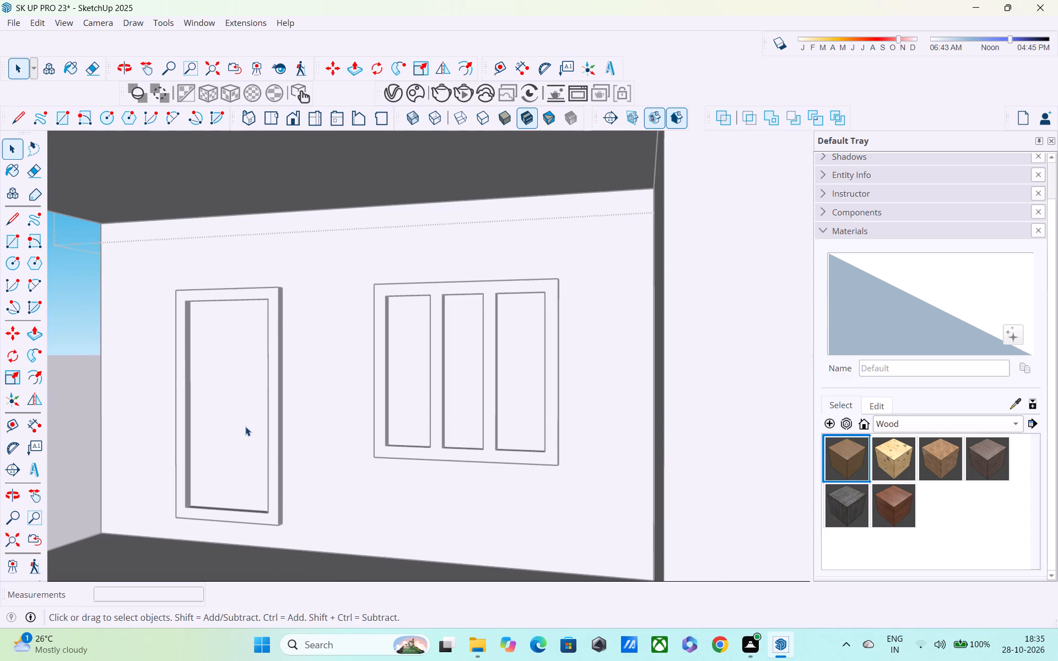
key("p")
left_click_drag(226, 434, 222, 420)
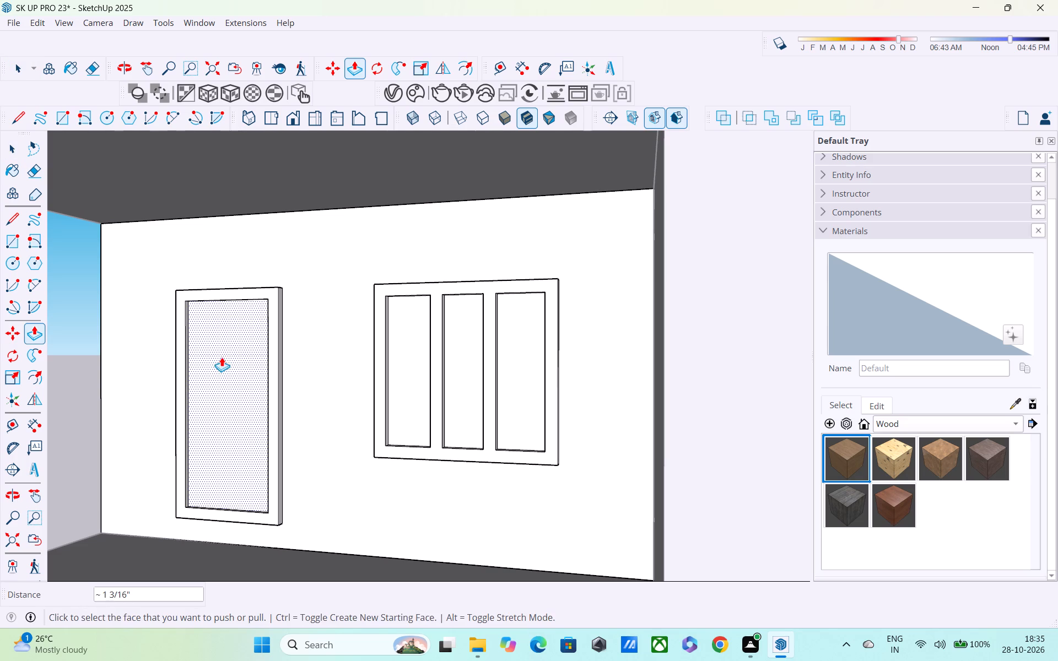
left_click(229, 472)
key("Escape")
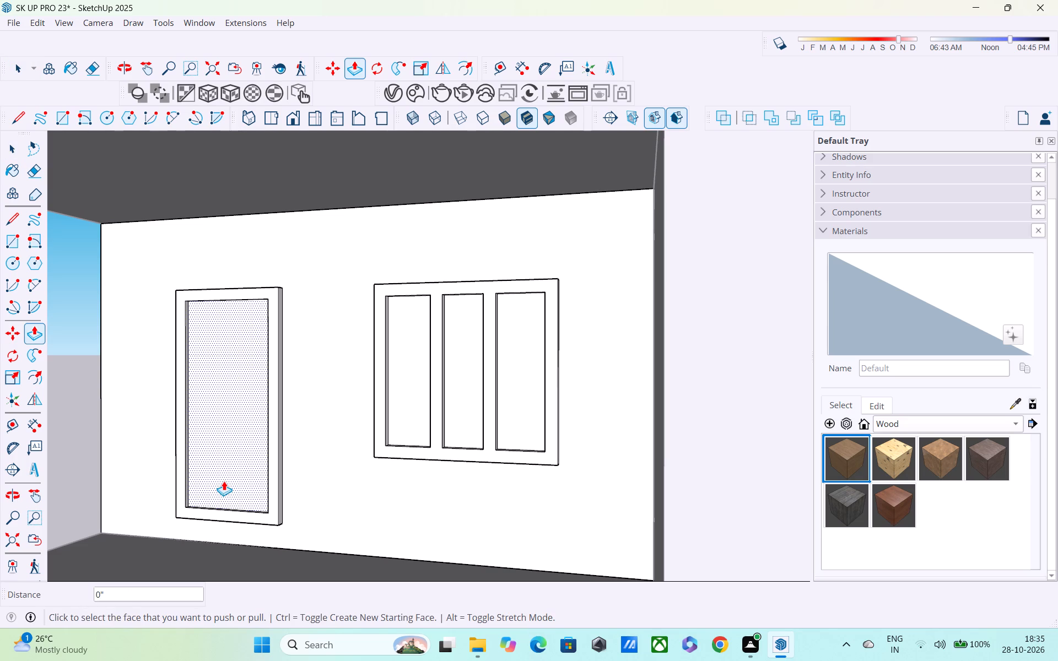
key("p")
left_click(222, 487)
left_click(246, 426)
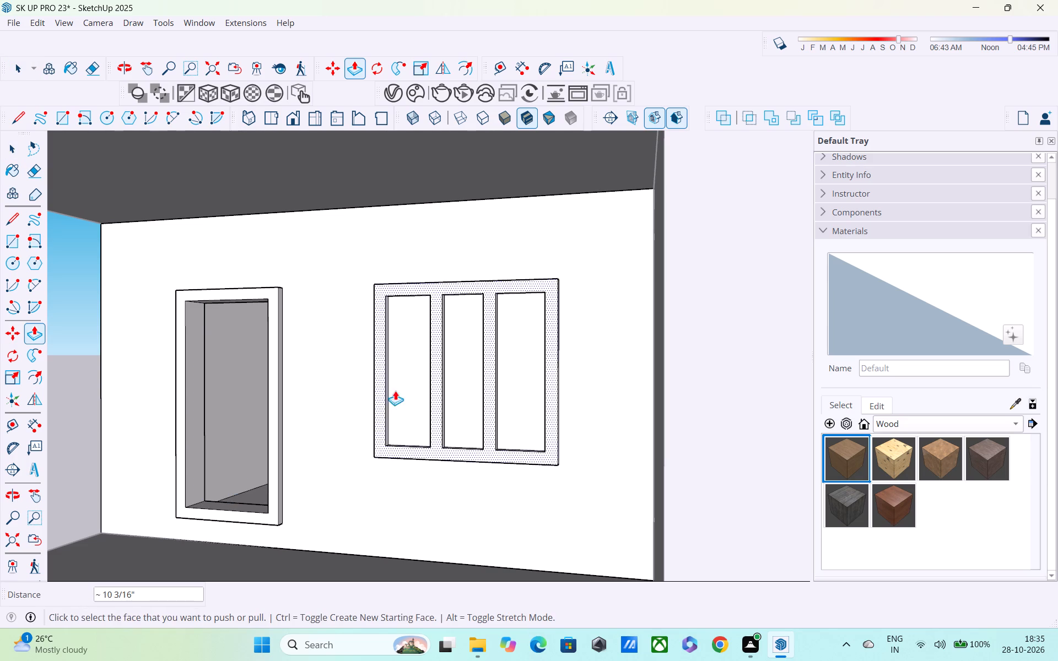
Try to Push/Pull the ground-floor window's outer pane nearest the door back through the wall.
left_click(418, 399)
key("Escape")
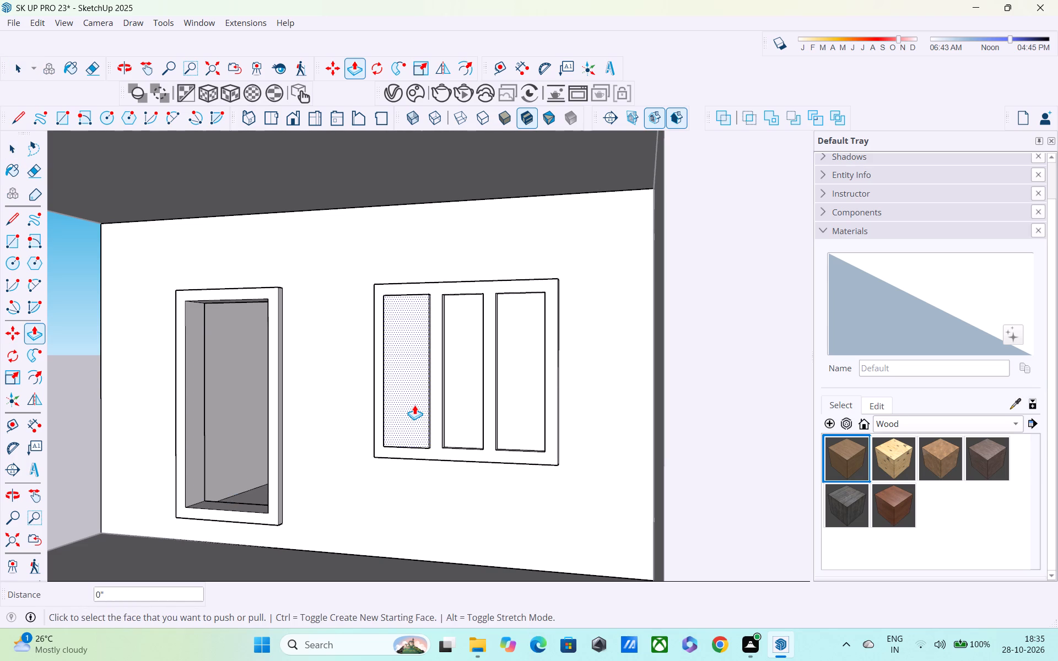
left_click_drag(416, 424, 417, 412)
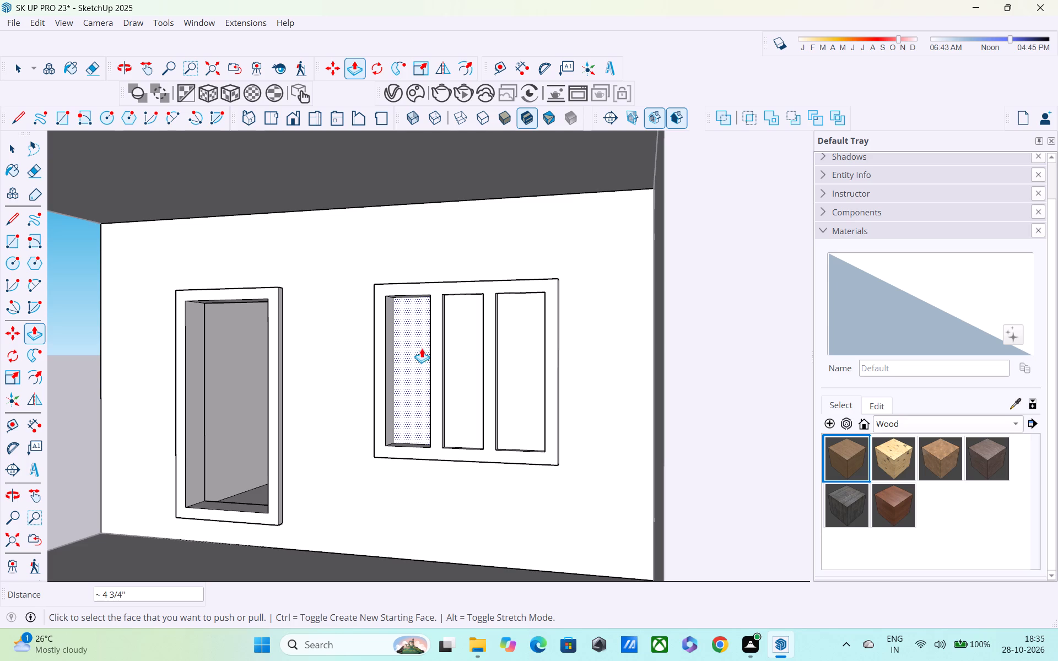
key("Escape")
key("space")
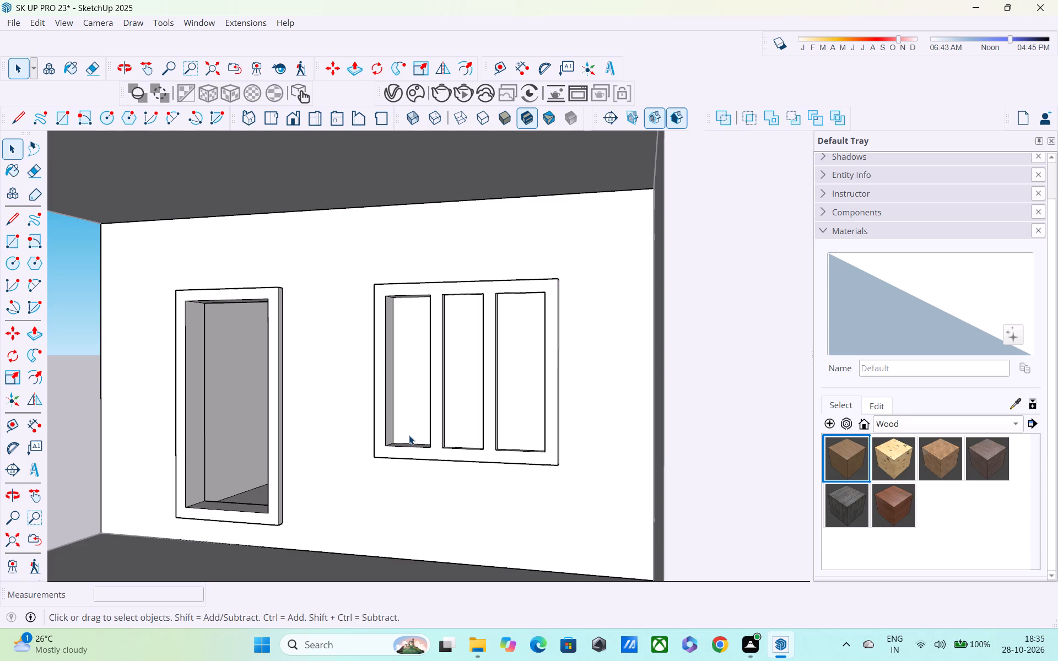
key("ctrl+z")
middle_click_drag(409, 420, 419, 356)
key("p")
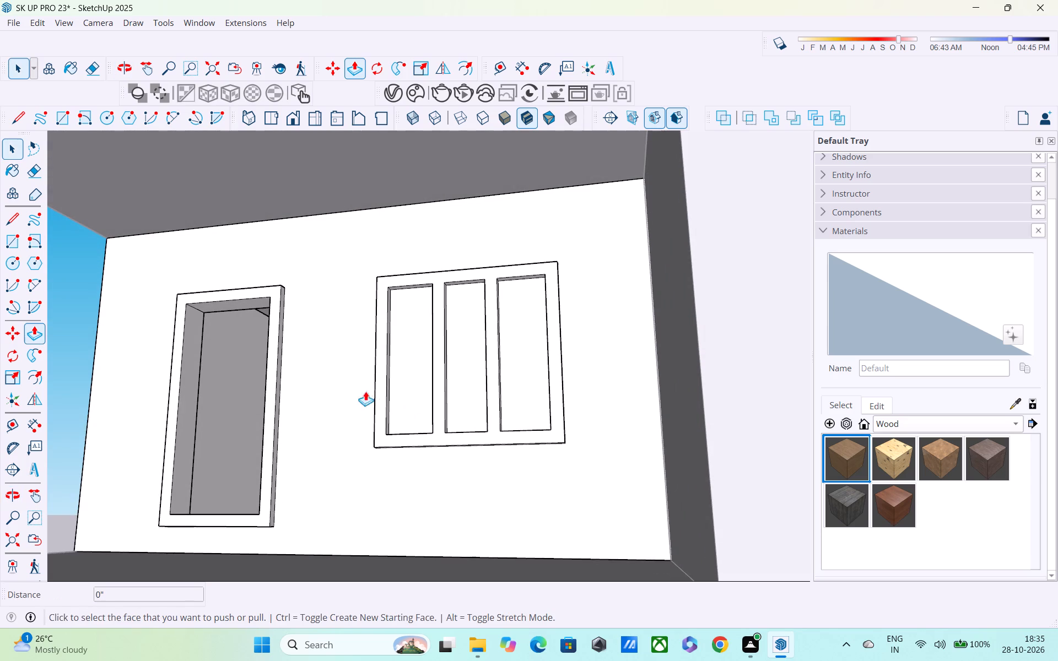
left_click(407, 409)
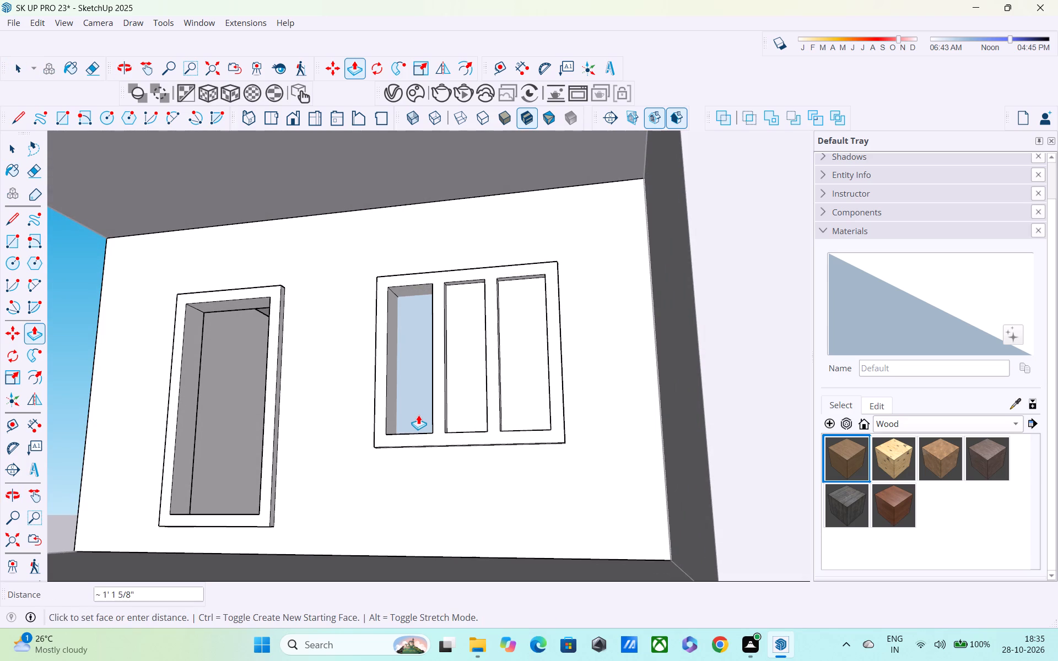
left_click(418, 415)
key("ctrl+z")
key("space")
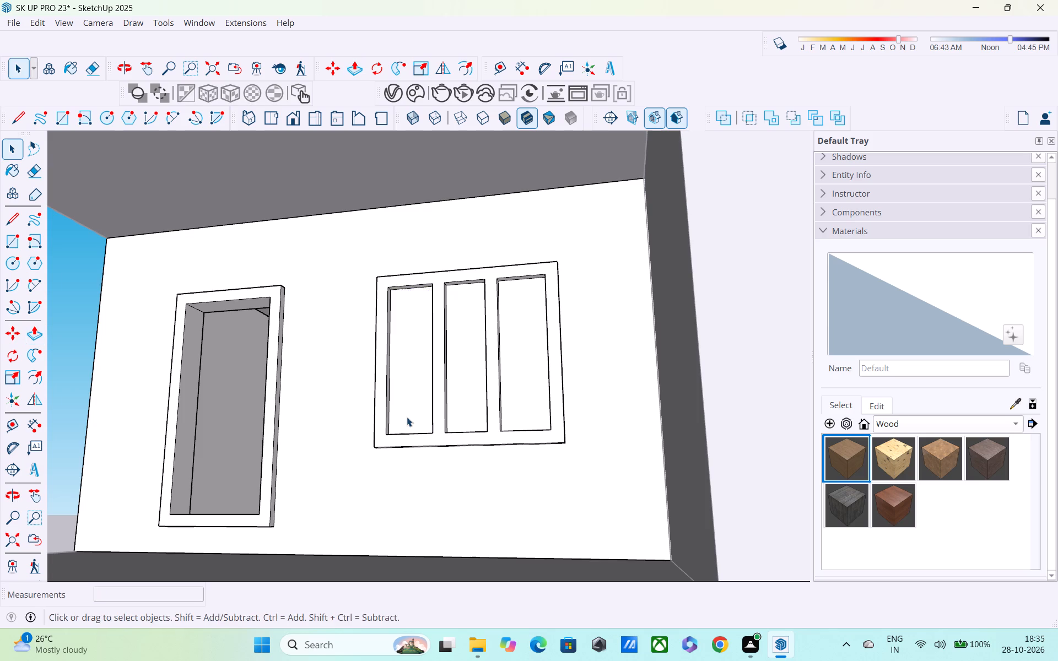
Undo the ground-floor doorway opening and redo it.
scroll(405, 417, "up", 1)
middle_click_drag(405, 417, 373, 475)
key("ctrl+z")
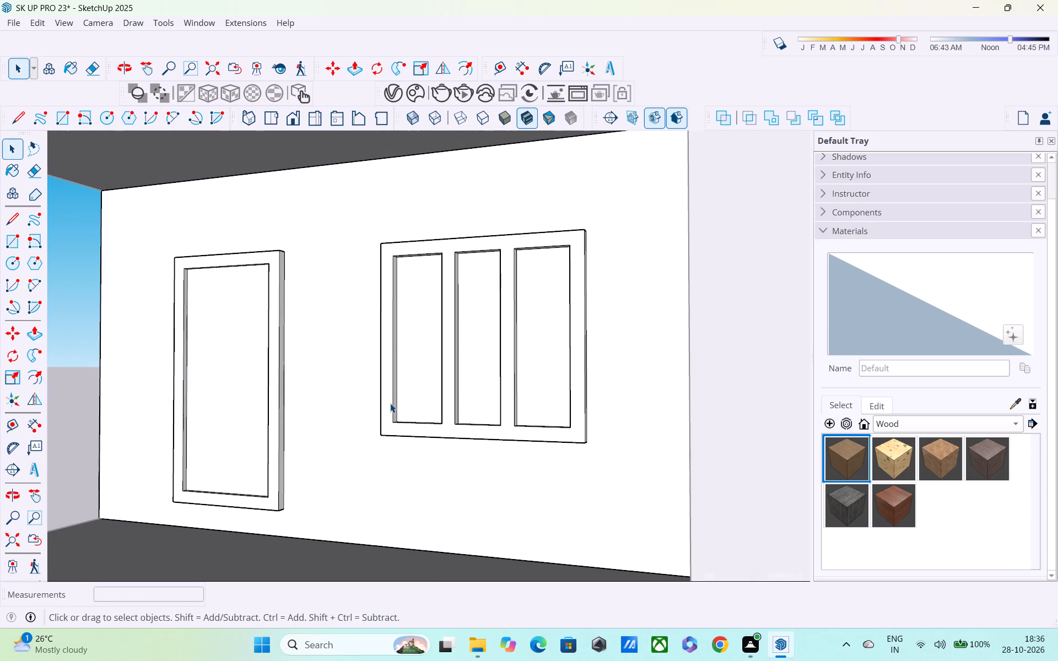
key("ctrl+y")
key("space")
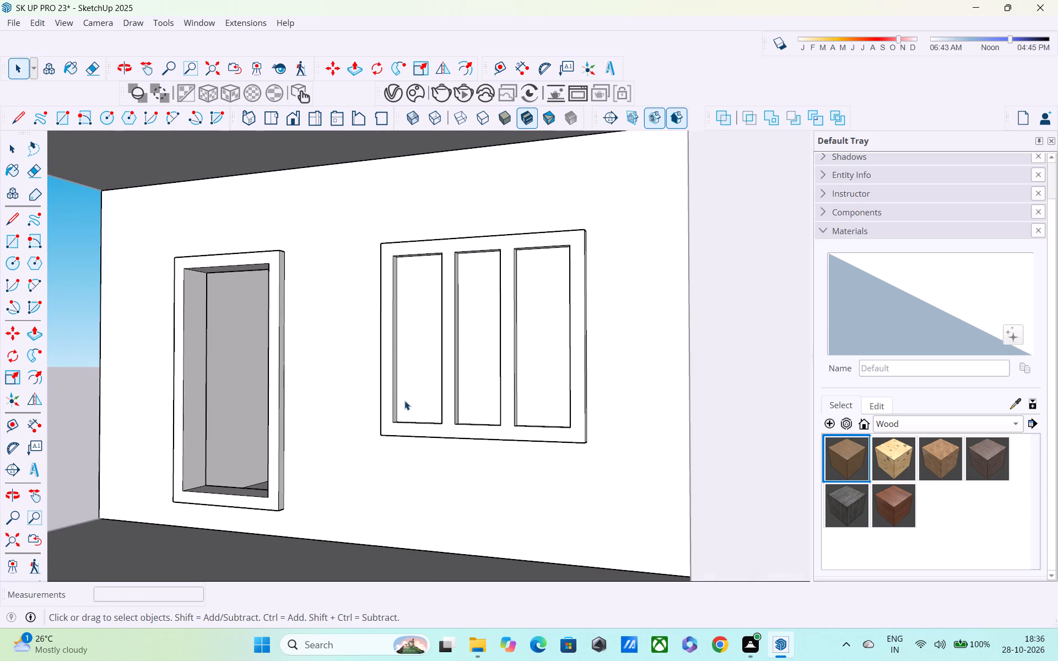
Push/Pull the ground-floor window's middle pane 9" back through the wall to open it.
left_click(438, 381)
left_click(485, 345)
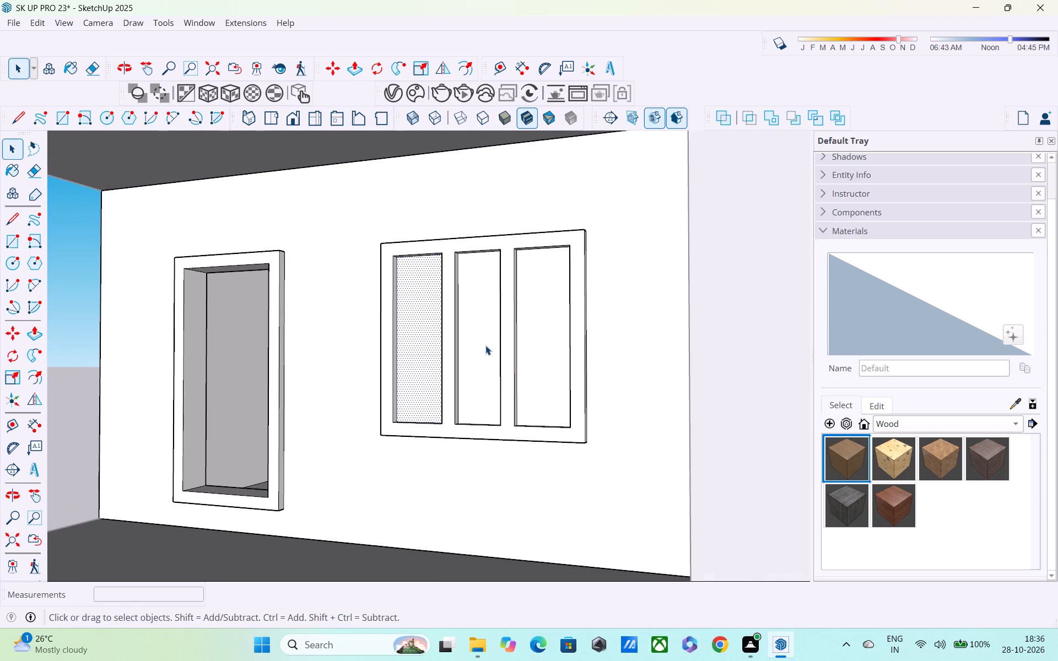
key("p")
left_click(476, 389)
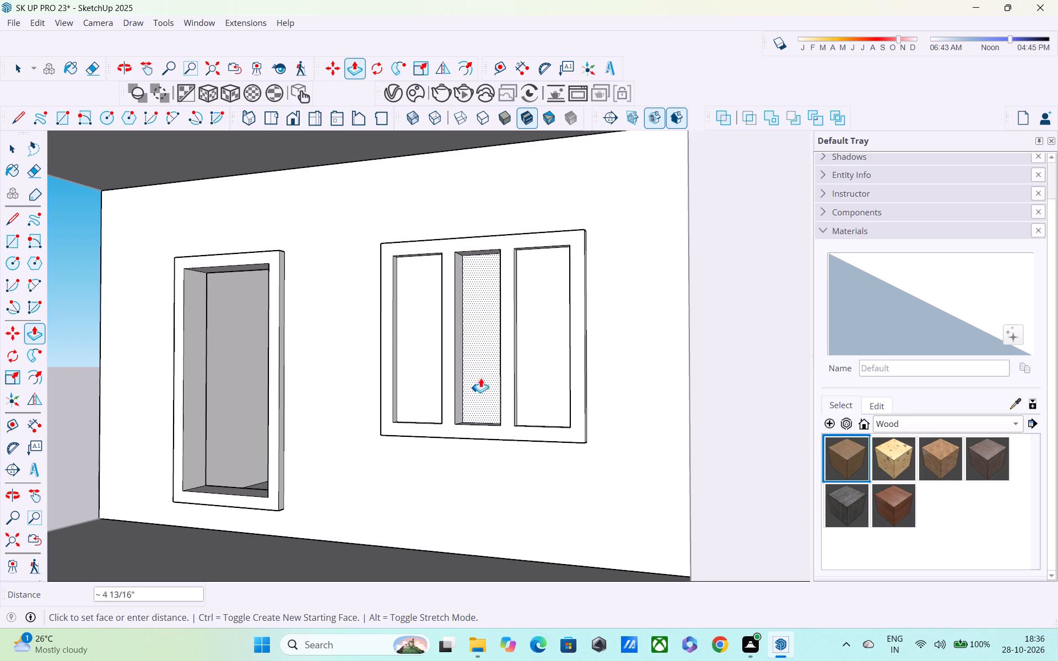
middle_click_drag(490, 393, 520, 373)
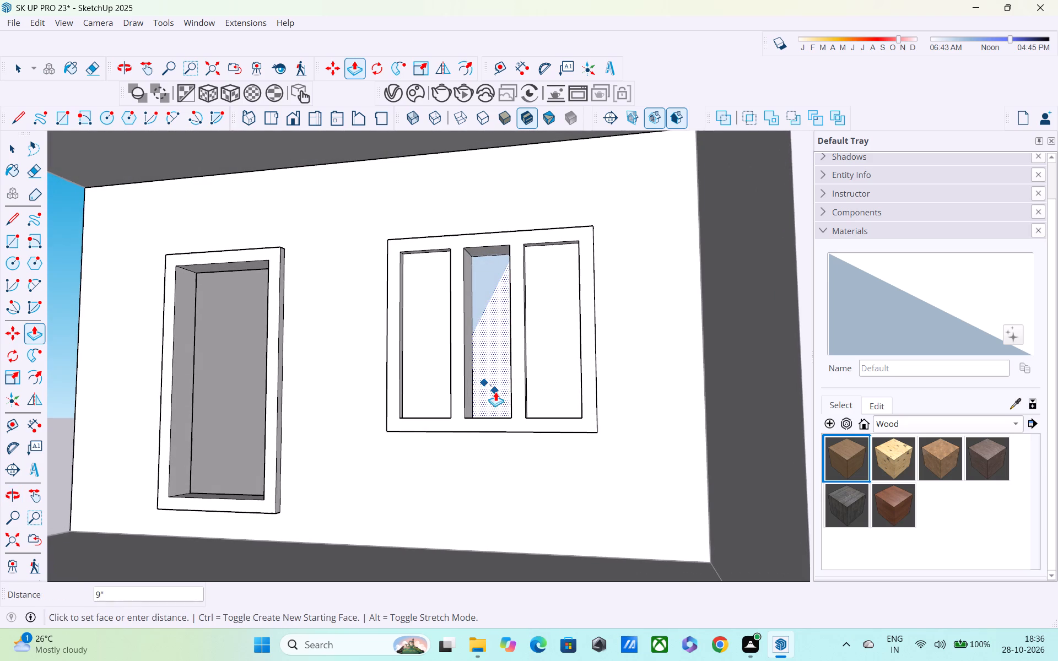
left_click(495, 392)
Push/Pull the ground-floor window's two outer panes back through the wall to open them, and close the group.
double_click(559, 362)
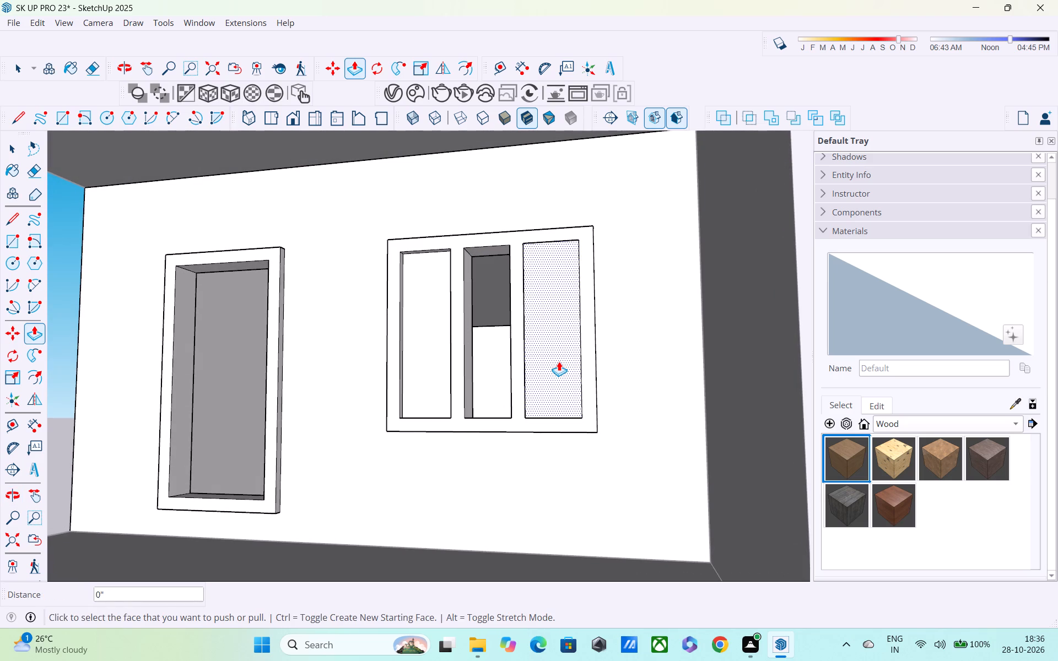
key("ctrl+z")
left_click(550, 301)
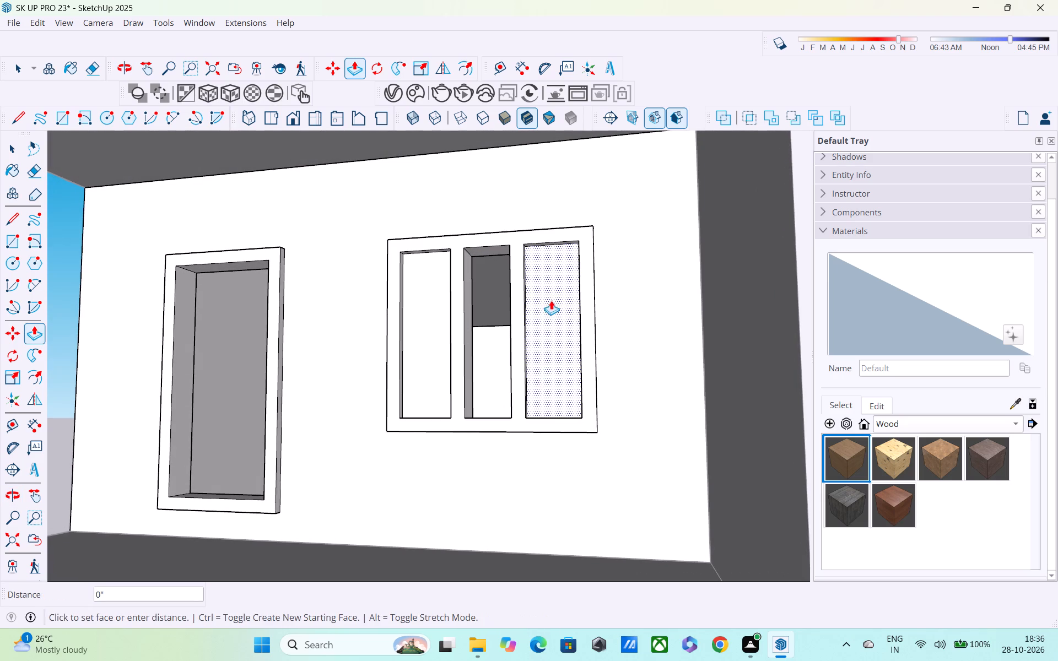
left_click(554, 382)
left_click_drag(429, 323, 431, 328)
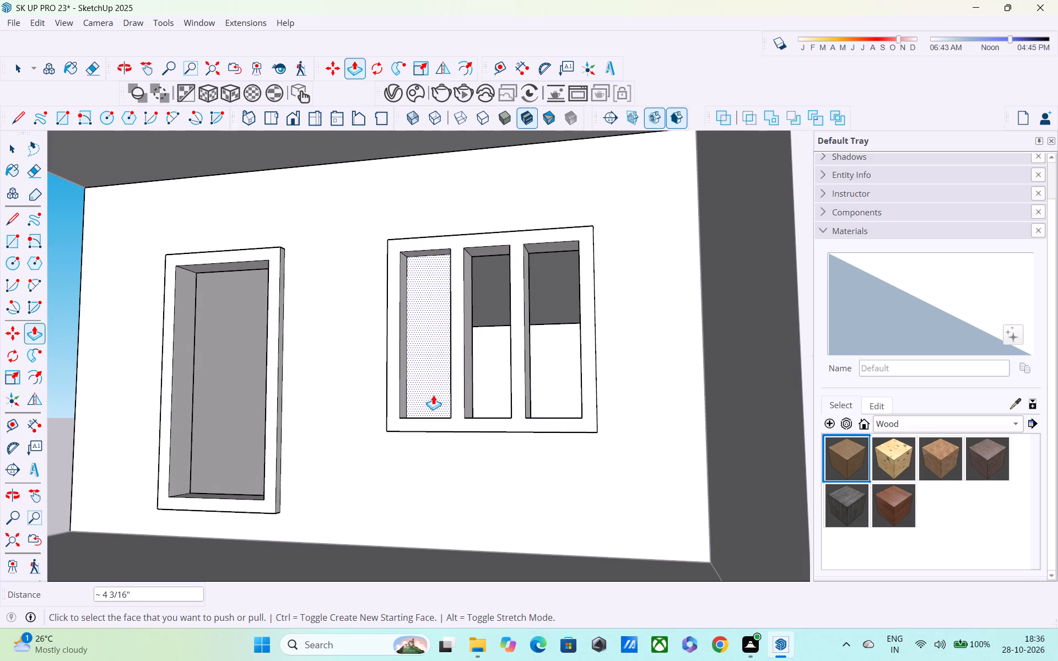
left_click_drag(430, 290, 442, 359)
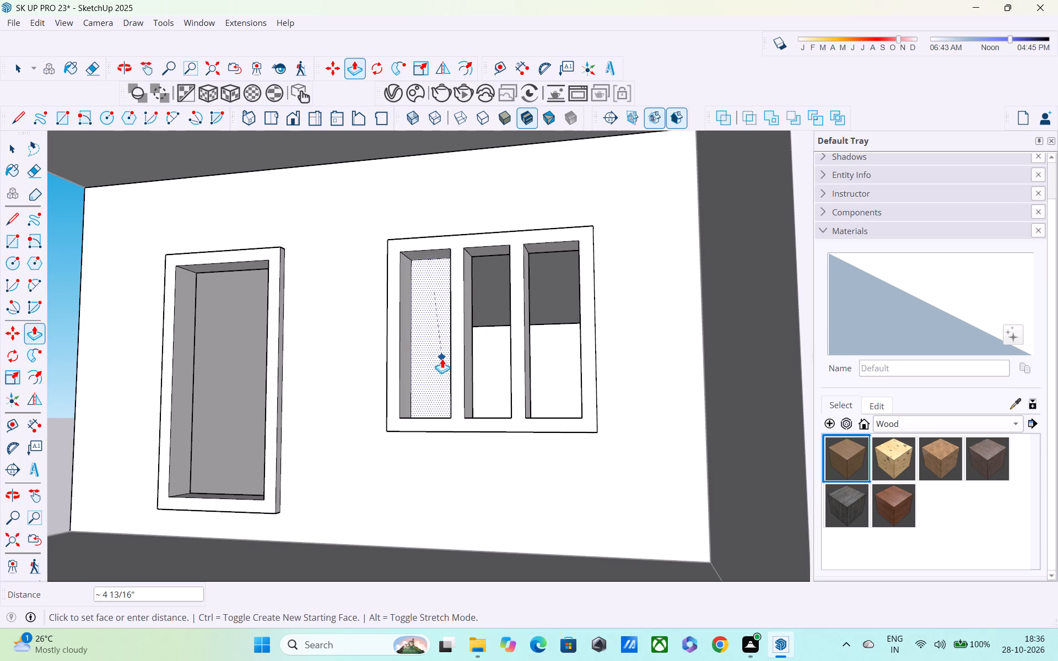
left_click_drag(442, 359, 439, 374)
middle_click_drag(440, 377, 512, 426)
scroll(510, 345, "down", 4)
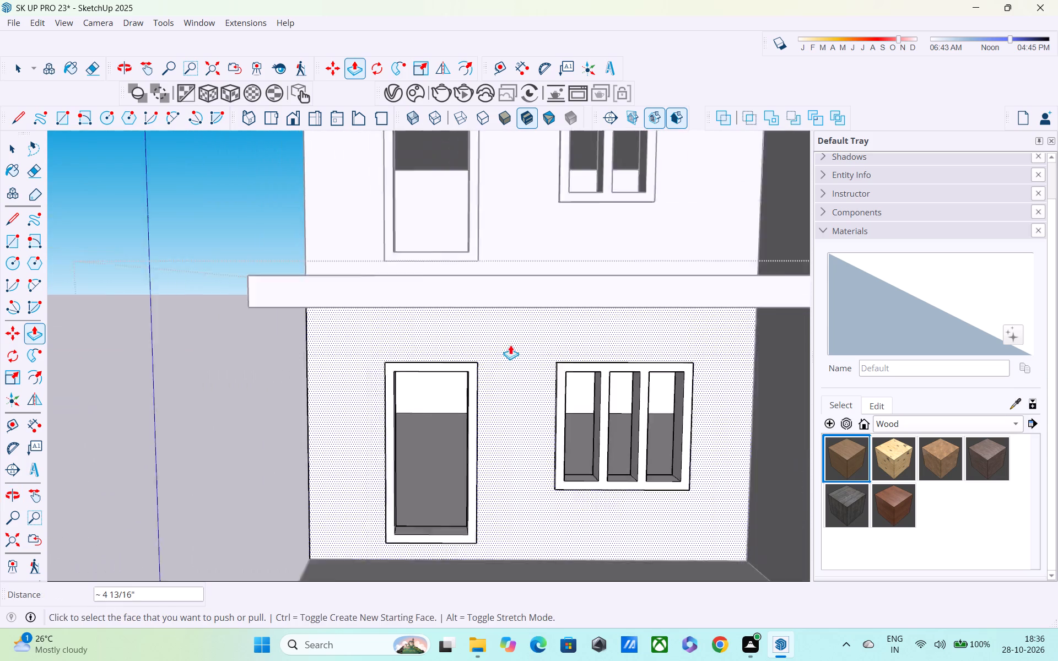
scroll(510, 345, "down", 3)
middle_click_drag(510, 351, 469, 308)
key("space")
scroll(451, 355, "down", 2)
left_click(285, 384)
middle_click_drag(249, 383, 296, 450)
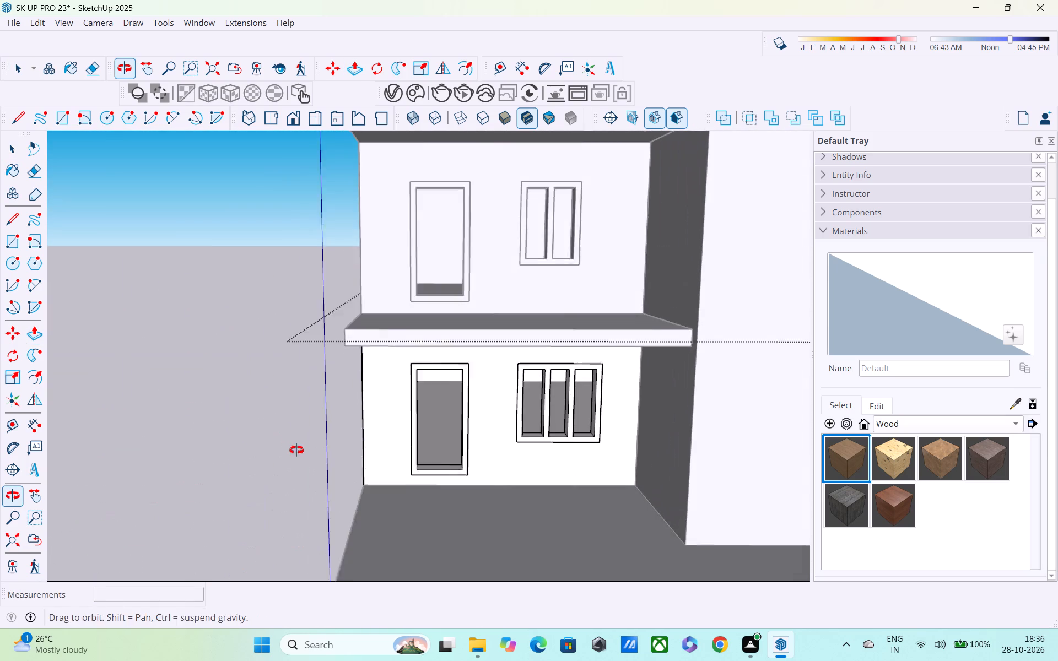
middle_click_drag(296, 450, 298, 451)
left_click(274, 399)
Draw a rectangle filling the ground-floor window opening nearest the door, between mid-depth points at its opposite upper and lower corners.
middle_click_drag(333, 435, 332, 347)
scroll(332, 346, "up", 1)
scroll(348, 362, "down", 5)
middle_click_drag(443, 393, 459, 431)
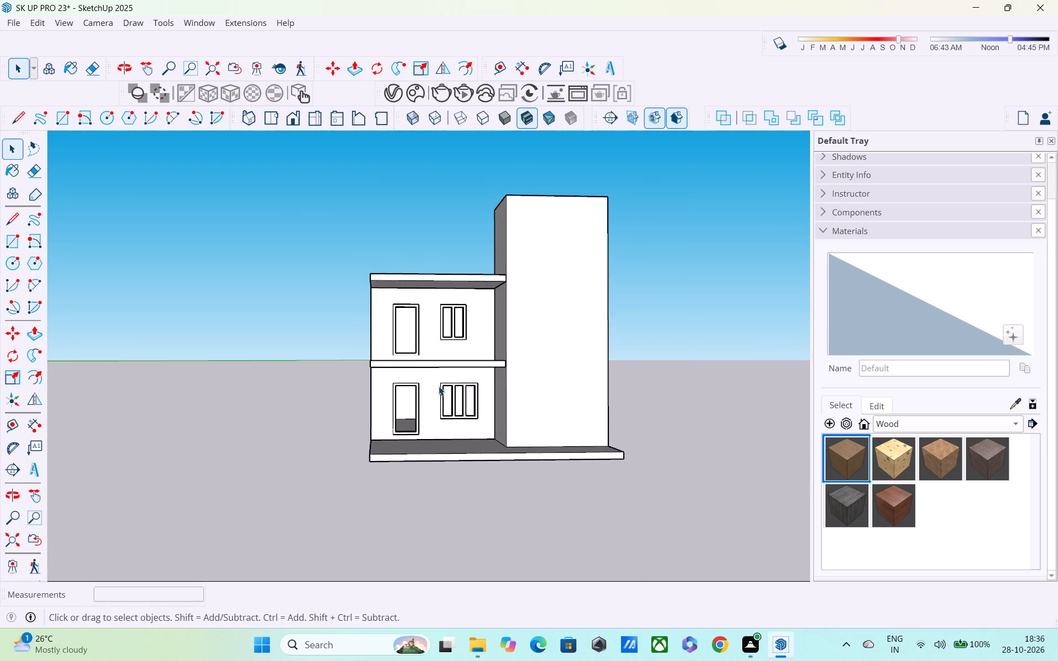
scroll(437, 384, "up", 3)
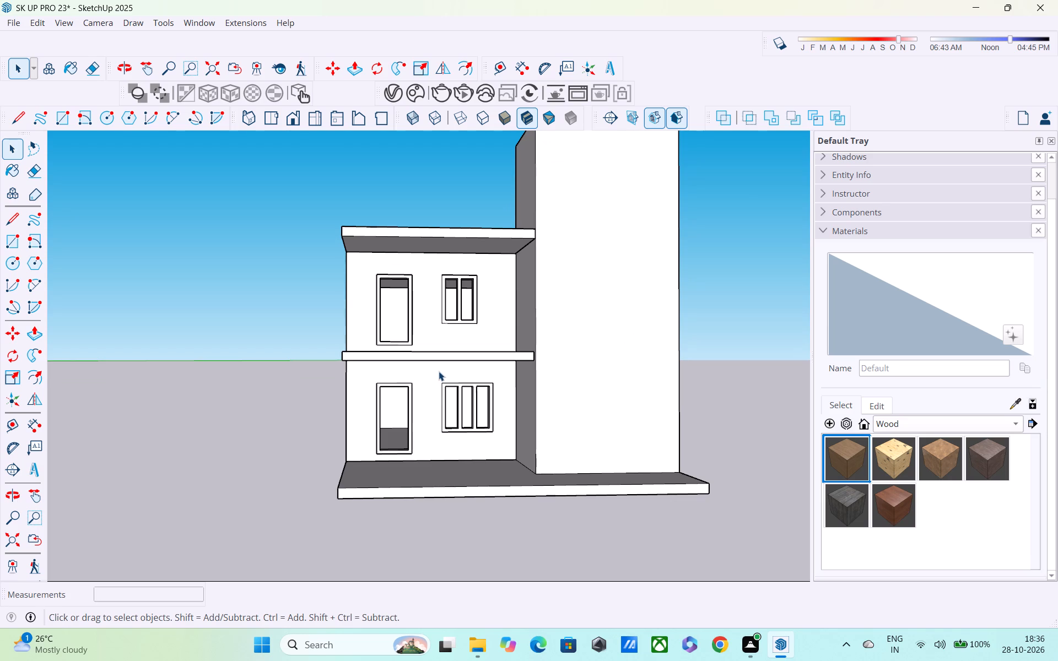
scroll(442, 392, "up", 4)
middle_click_drag(473, 397, 403, 382)
scroll(404, 383, "up", 7)
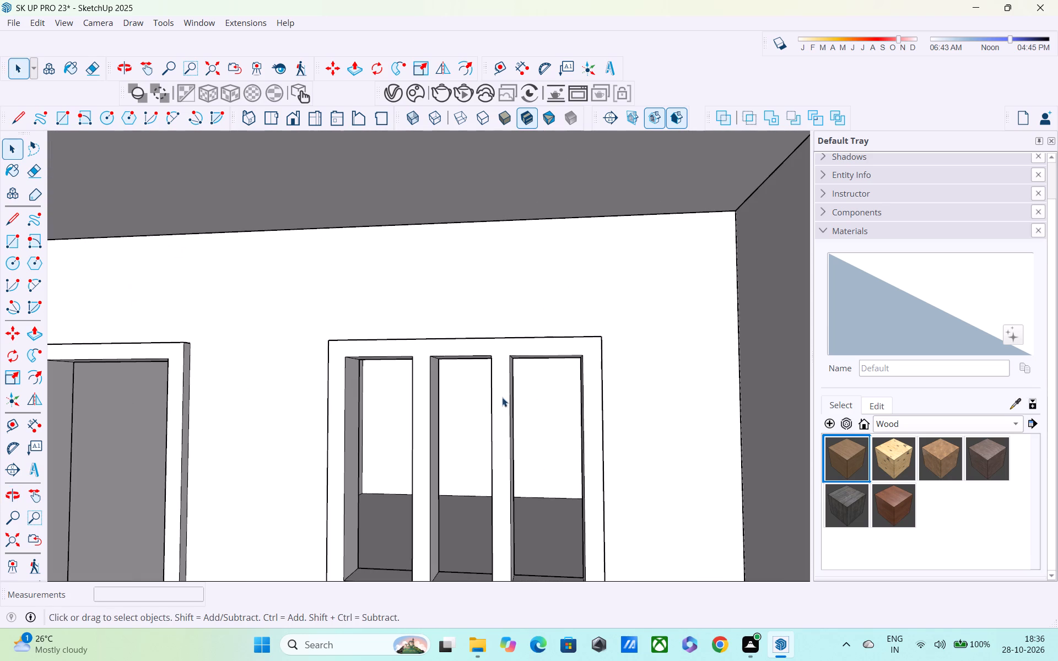
key("r")
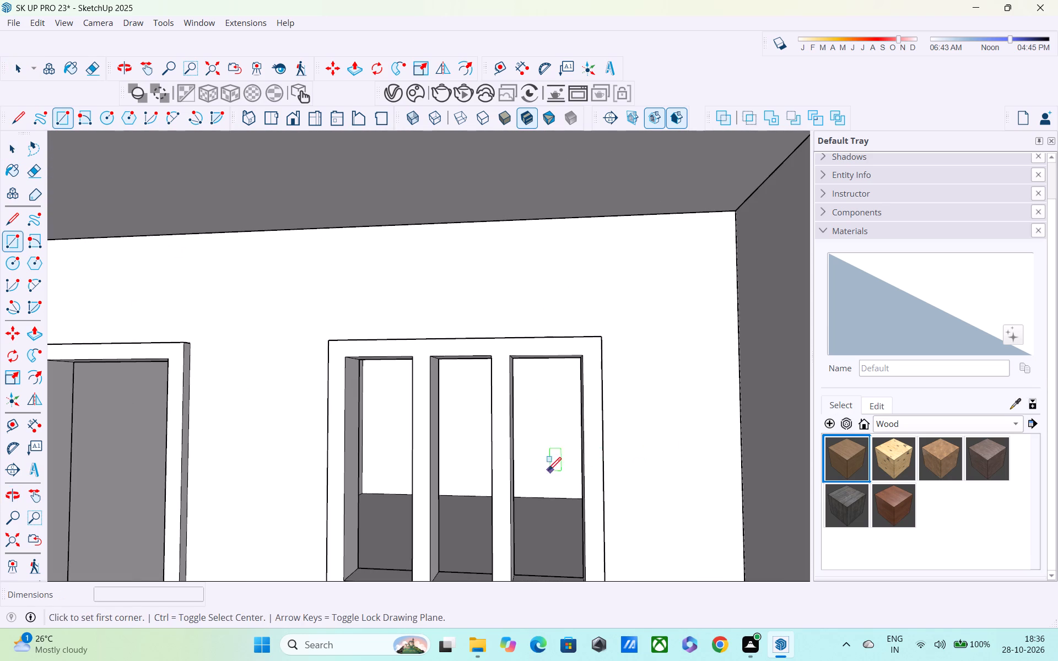
middle_click_drag(495, 465, 603, 444, "shift")
middle_click_drag(587, 431, 455, 374)
scroll(469, 374, "up", 3)
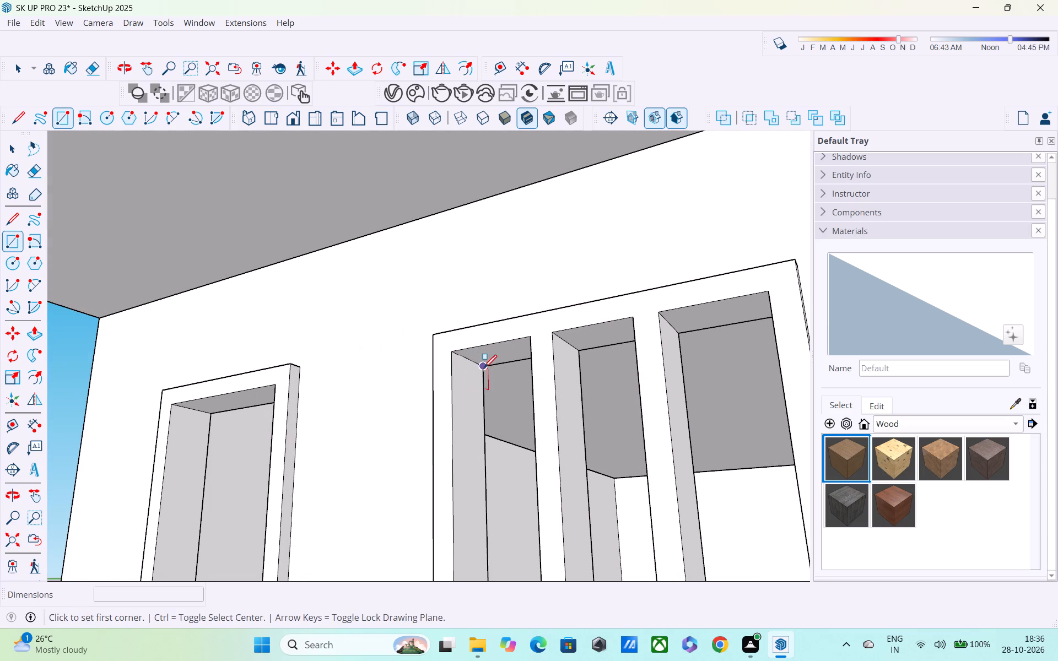
left_click(465, 362)
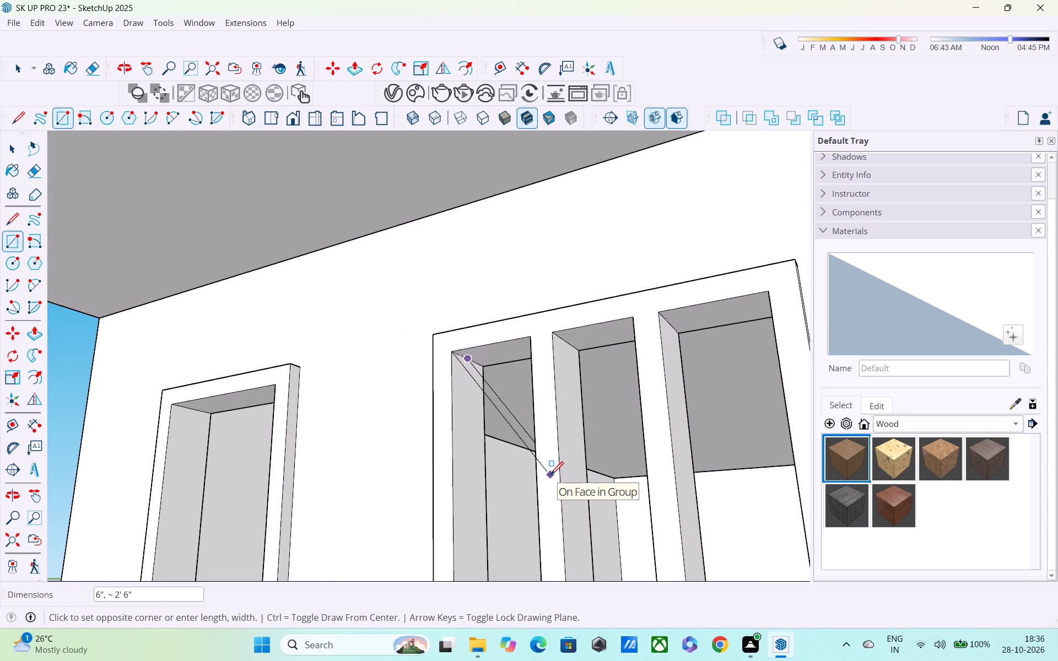
middle_click_drag(550, 476, 530, 346, "shift")
middle_click_drag(508, 408, 440, 338)
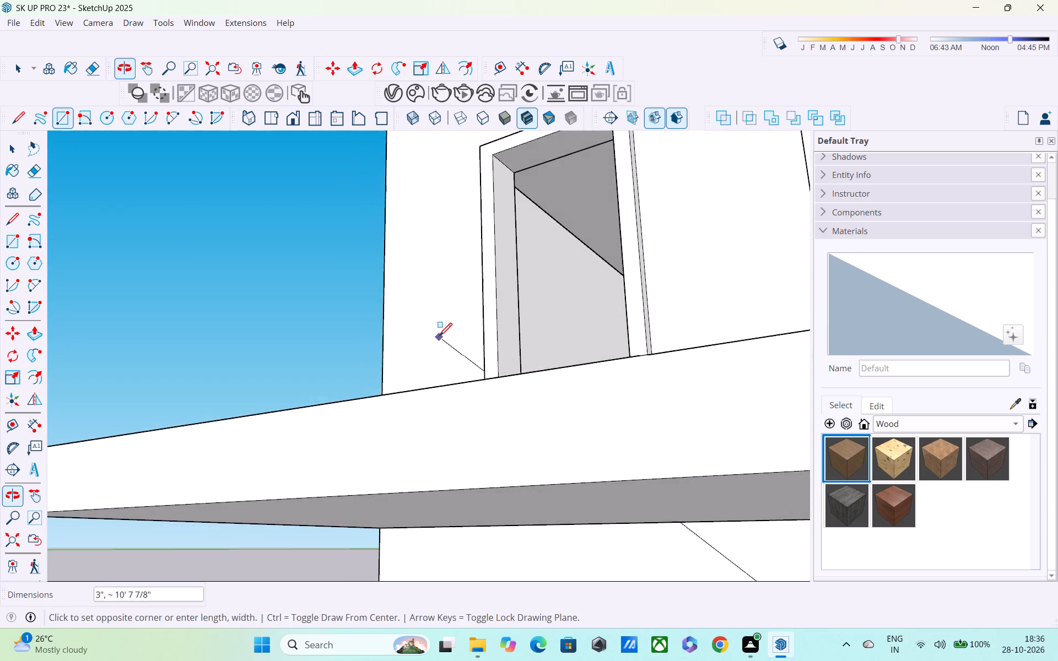
scroll(447, 357, "down", 4)
middle_click_drag(531, 496, 451, 291)
scroll(598, 474, "down", 1)
middle_click_drag(598, 470, 466, 319, "shift")
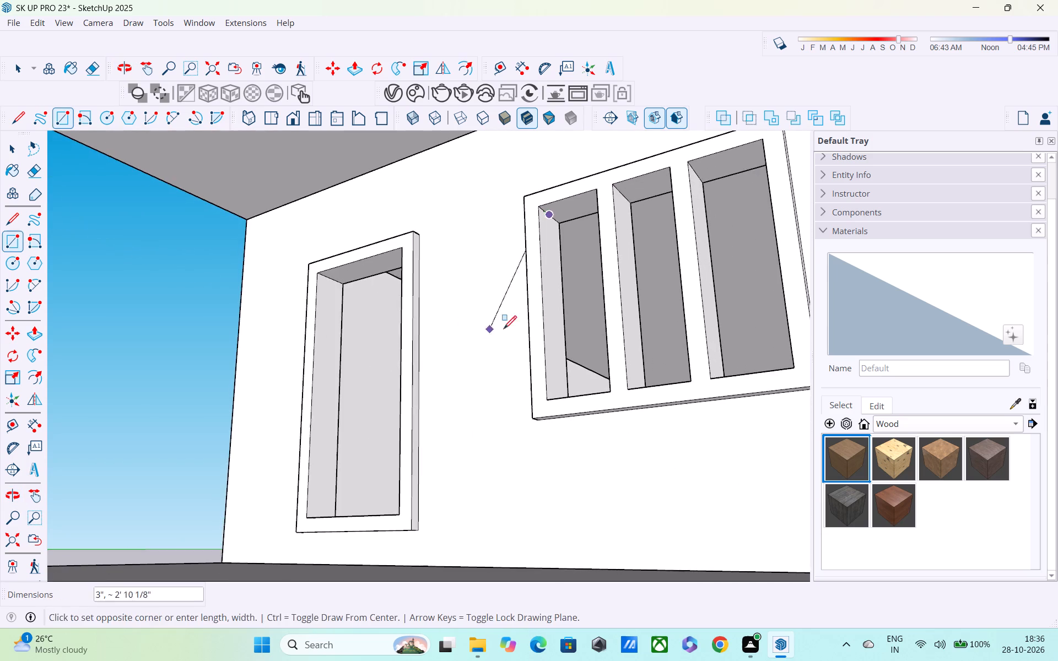
middle_click_drag(586, 356, 433, 319)
middle_click_drag(594, 442, 539, 315)
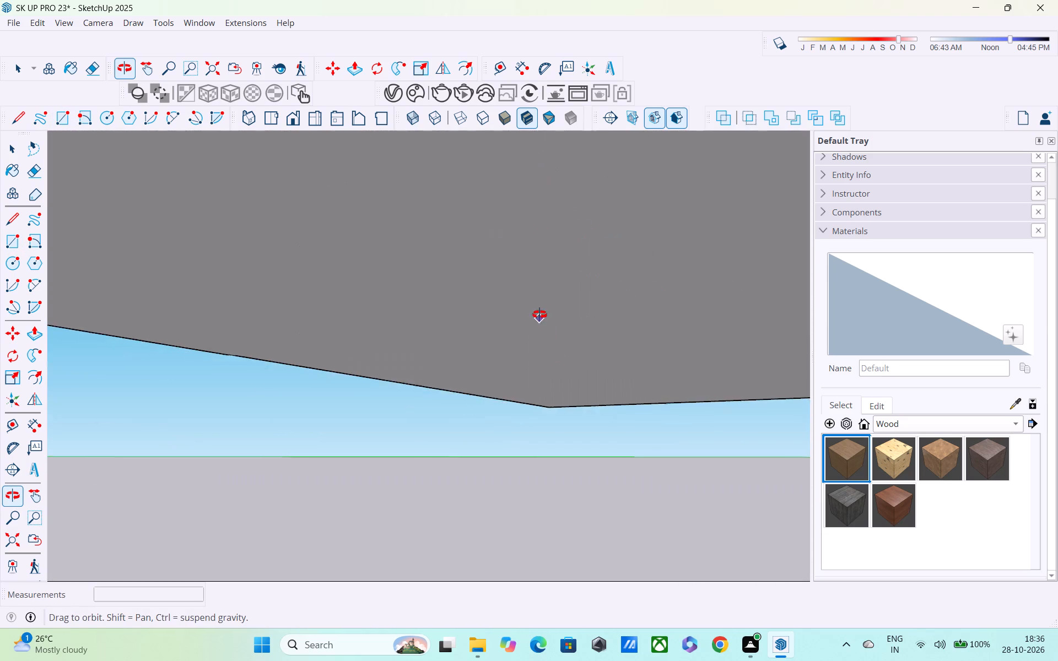
middle_click_drag(539, 315, 629, 476)
middle_click_drag(553, 388, 701, 512, "shift")
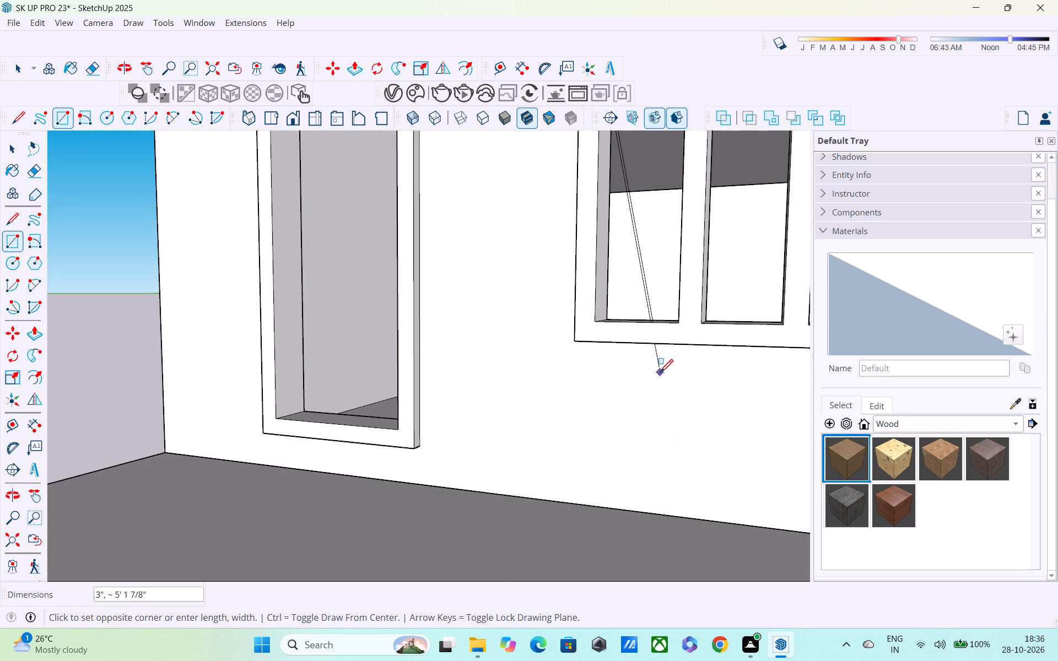
scroll(660, 373, "up", 1)
middle_click_drag(656, 365, 671, 504, "shift")
scroll(681, 475, "up", 3)
middle_click_drag(679, 434, 642, 403)
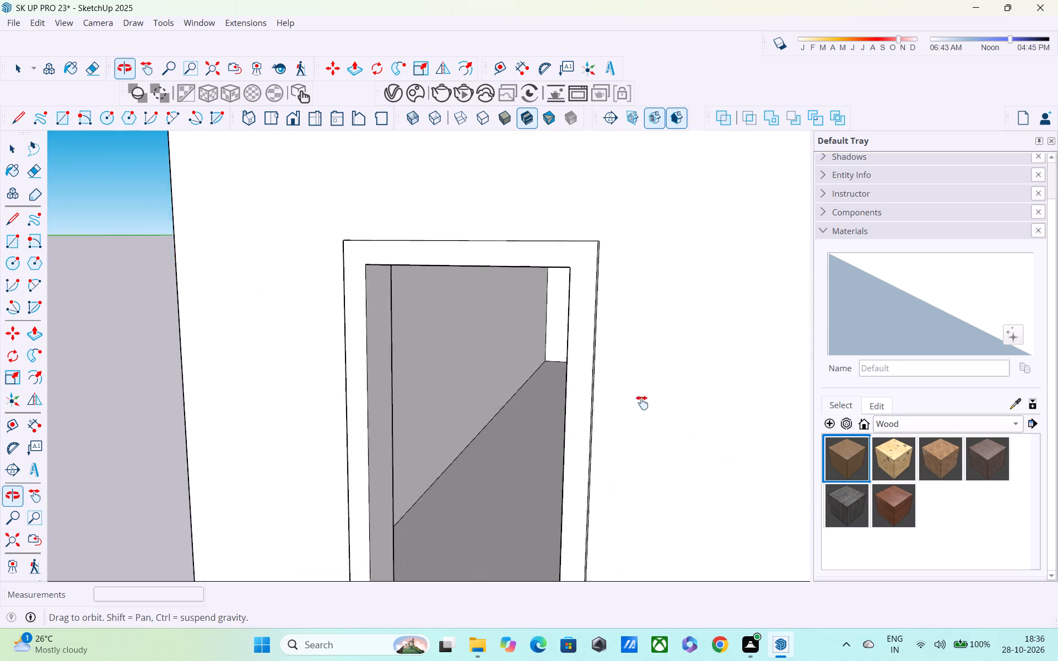
middle_click_drag(642, 403, 374, 308)
middle_click_drag(689, 453, 619, 327)
scroll(619, 327, "up", 1)
middle_click_drag(611, 360, 653, 417)
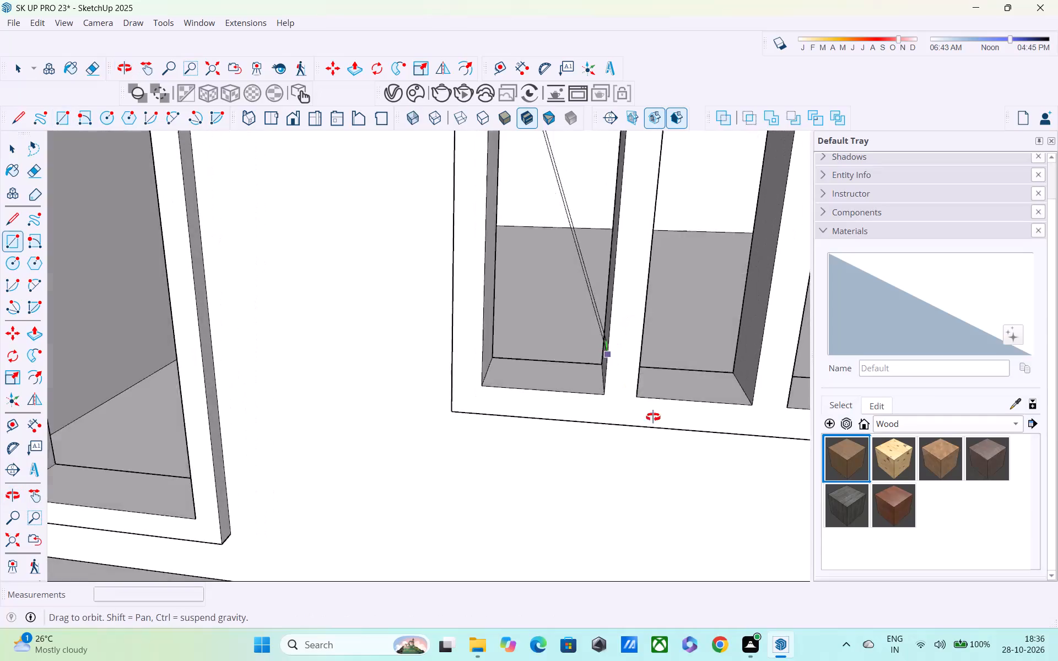
middle_click_drag(653, 417, 771, 408)
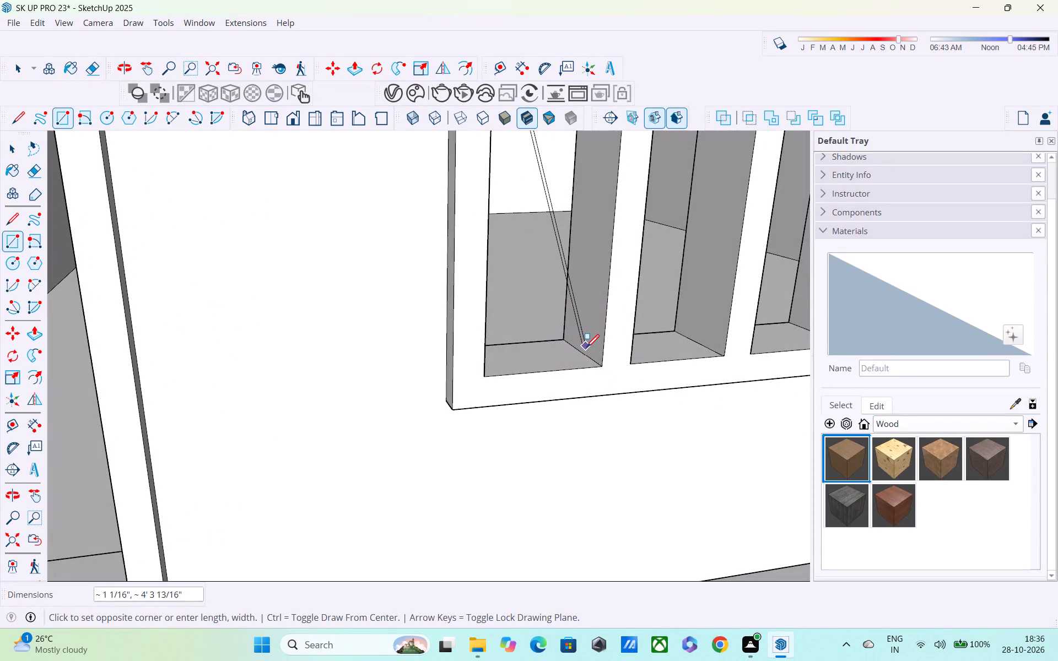
left_click(585, 352)
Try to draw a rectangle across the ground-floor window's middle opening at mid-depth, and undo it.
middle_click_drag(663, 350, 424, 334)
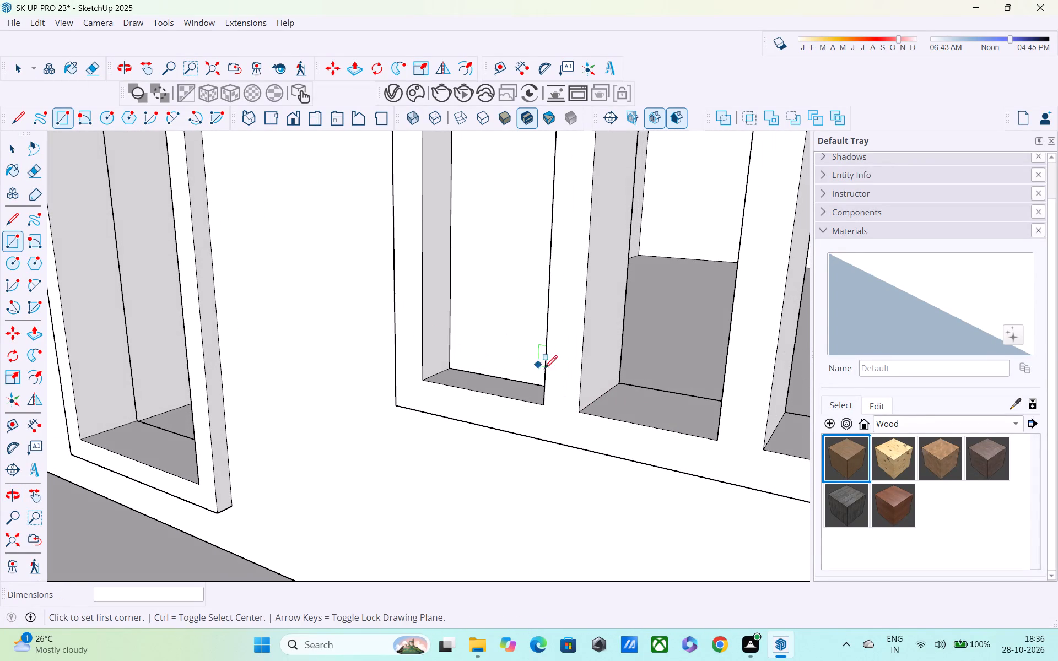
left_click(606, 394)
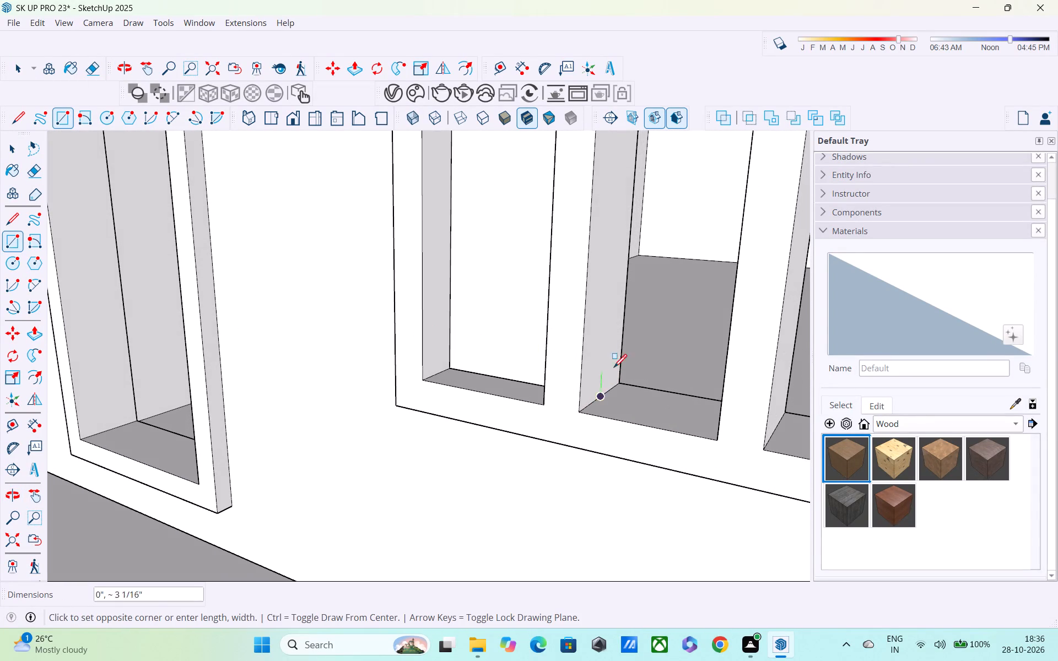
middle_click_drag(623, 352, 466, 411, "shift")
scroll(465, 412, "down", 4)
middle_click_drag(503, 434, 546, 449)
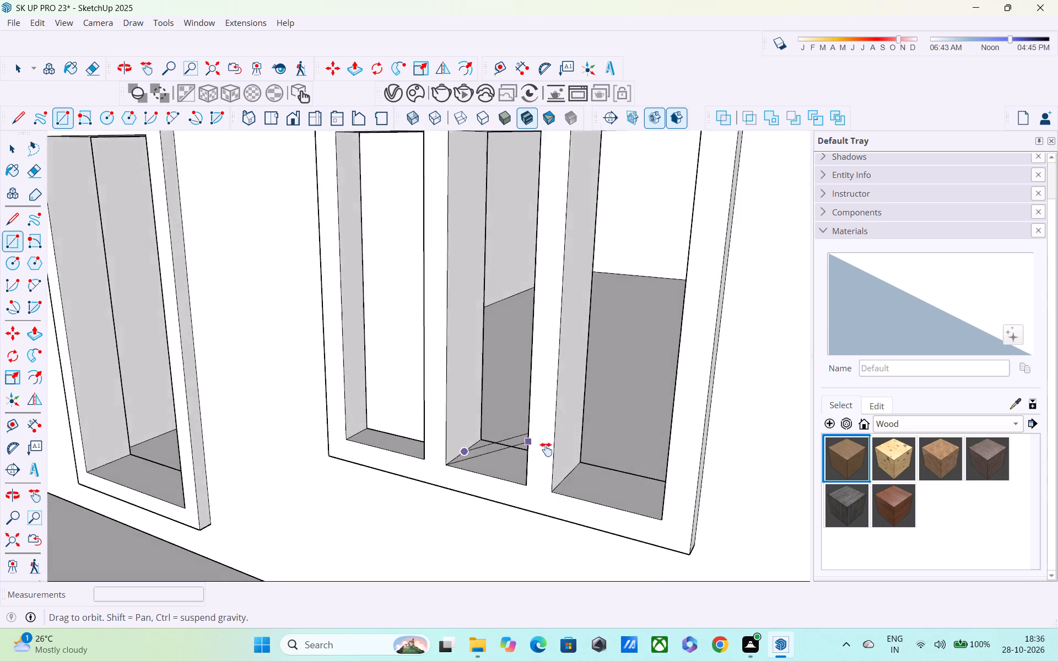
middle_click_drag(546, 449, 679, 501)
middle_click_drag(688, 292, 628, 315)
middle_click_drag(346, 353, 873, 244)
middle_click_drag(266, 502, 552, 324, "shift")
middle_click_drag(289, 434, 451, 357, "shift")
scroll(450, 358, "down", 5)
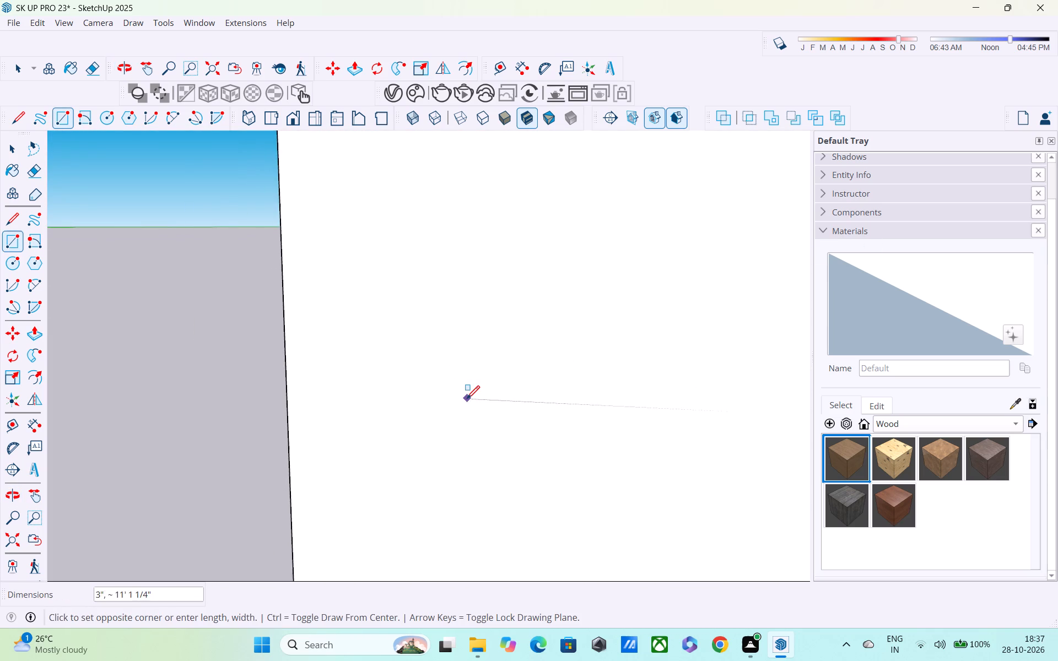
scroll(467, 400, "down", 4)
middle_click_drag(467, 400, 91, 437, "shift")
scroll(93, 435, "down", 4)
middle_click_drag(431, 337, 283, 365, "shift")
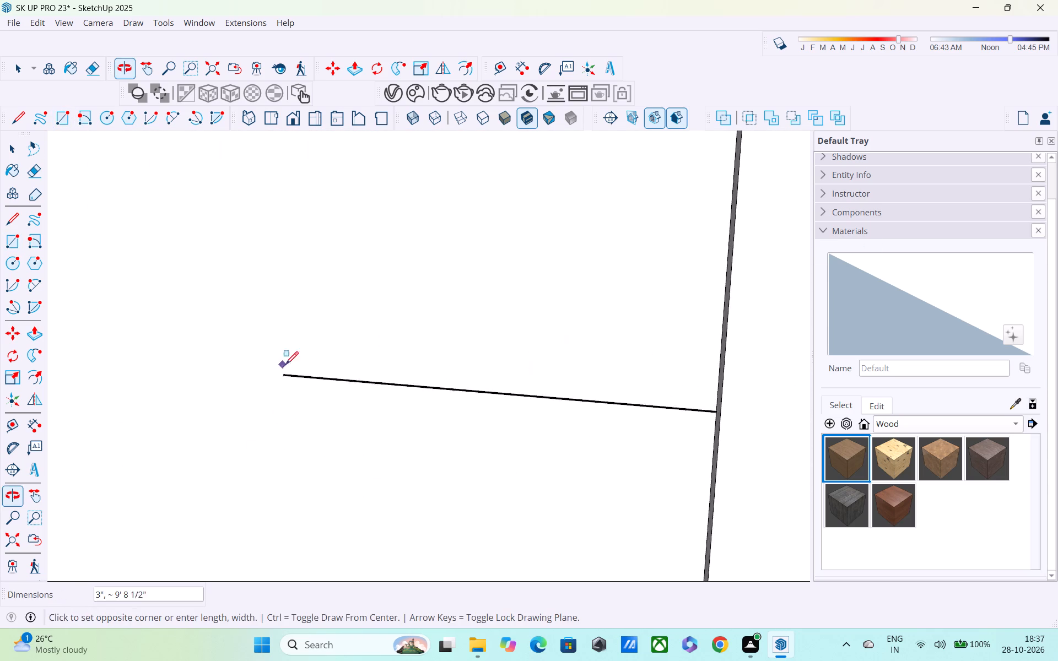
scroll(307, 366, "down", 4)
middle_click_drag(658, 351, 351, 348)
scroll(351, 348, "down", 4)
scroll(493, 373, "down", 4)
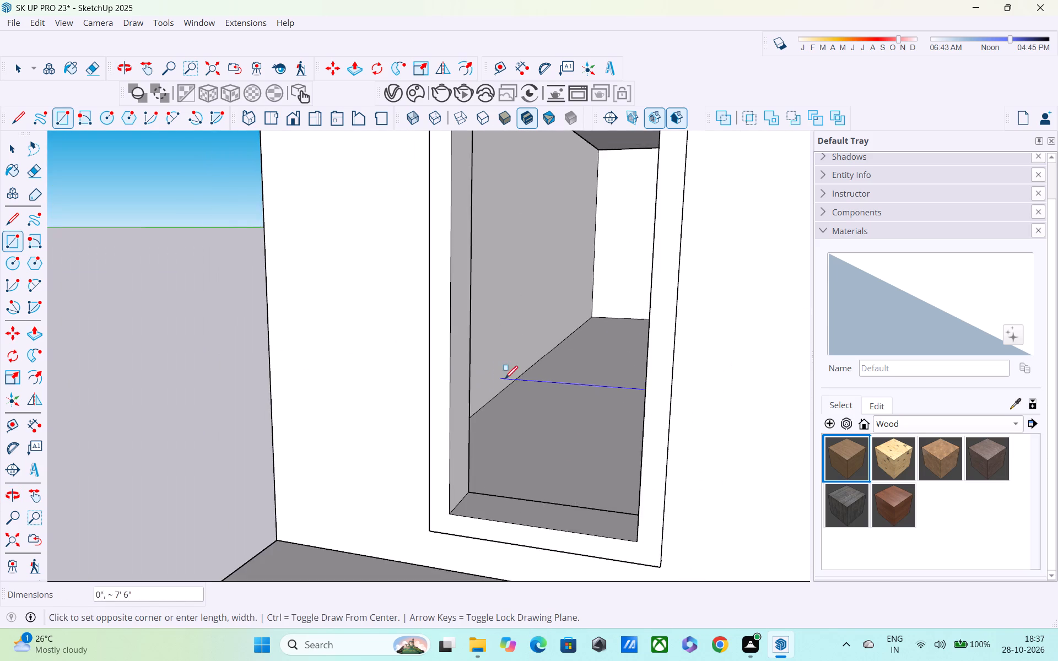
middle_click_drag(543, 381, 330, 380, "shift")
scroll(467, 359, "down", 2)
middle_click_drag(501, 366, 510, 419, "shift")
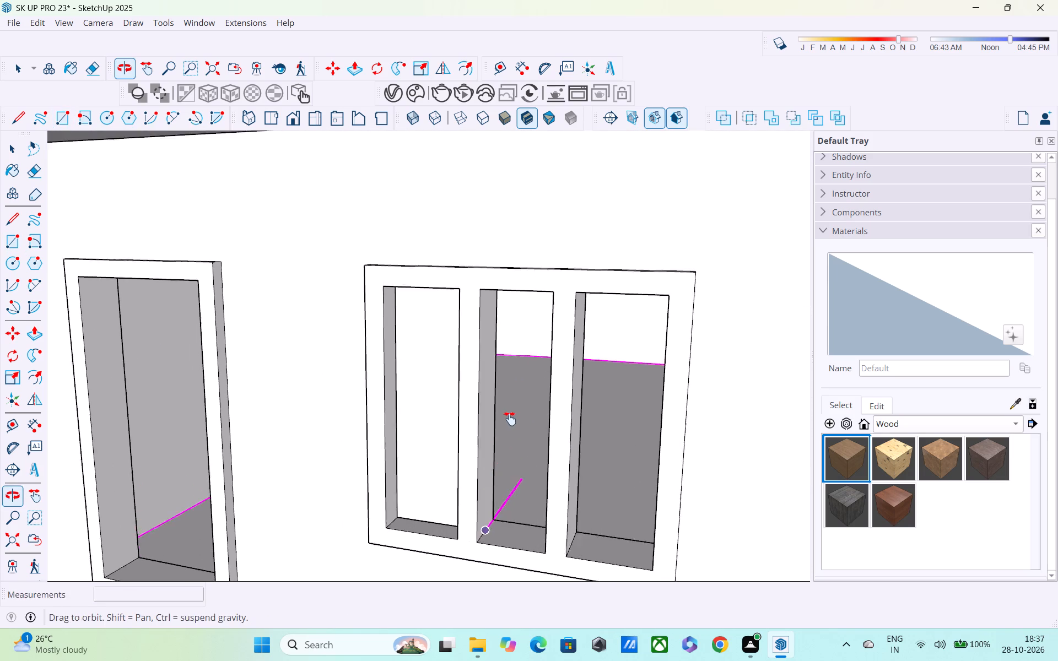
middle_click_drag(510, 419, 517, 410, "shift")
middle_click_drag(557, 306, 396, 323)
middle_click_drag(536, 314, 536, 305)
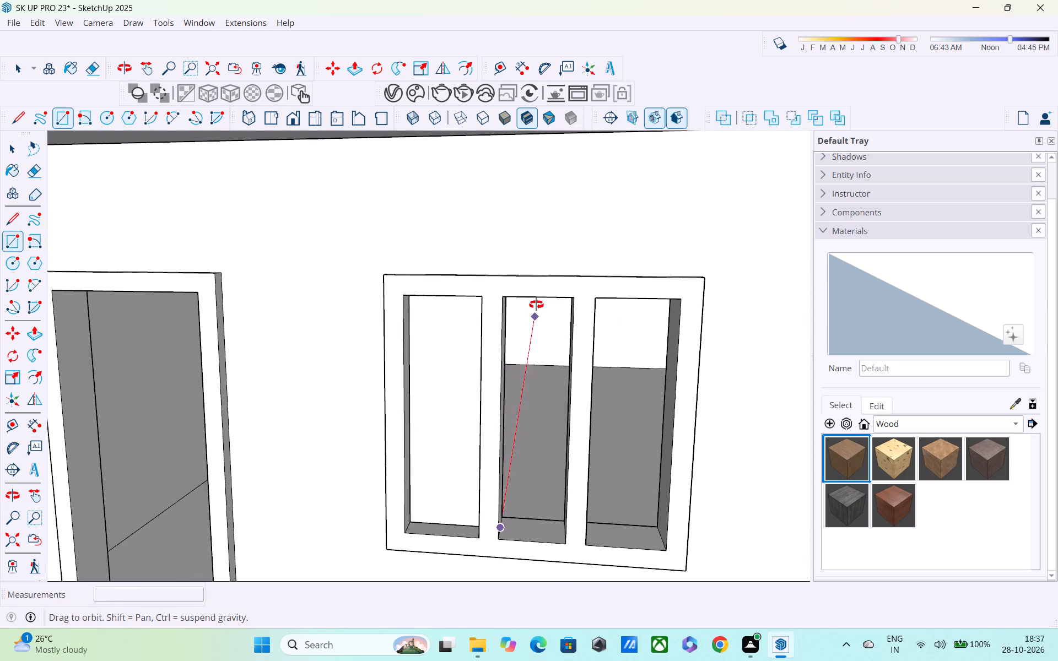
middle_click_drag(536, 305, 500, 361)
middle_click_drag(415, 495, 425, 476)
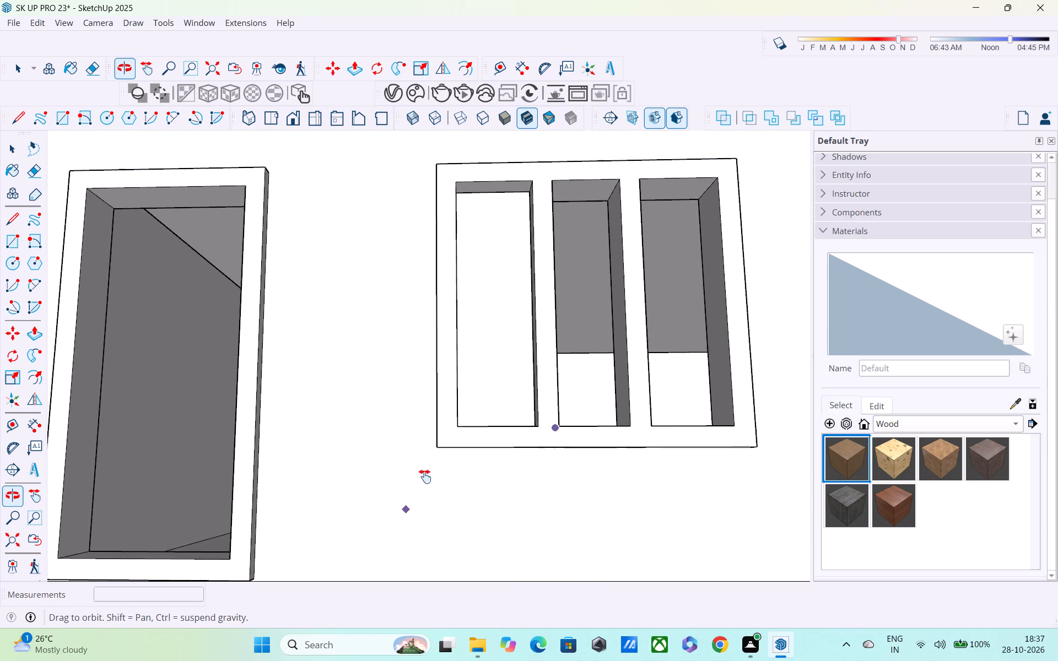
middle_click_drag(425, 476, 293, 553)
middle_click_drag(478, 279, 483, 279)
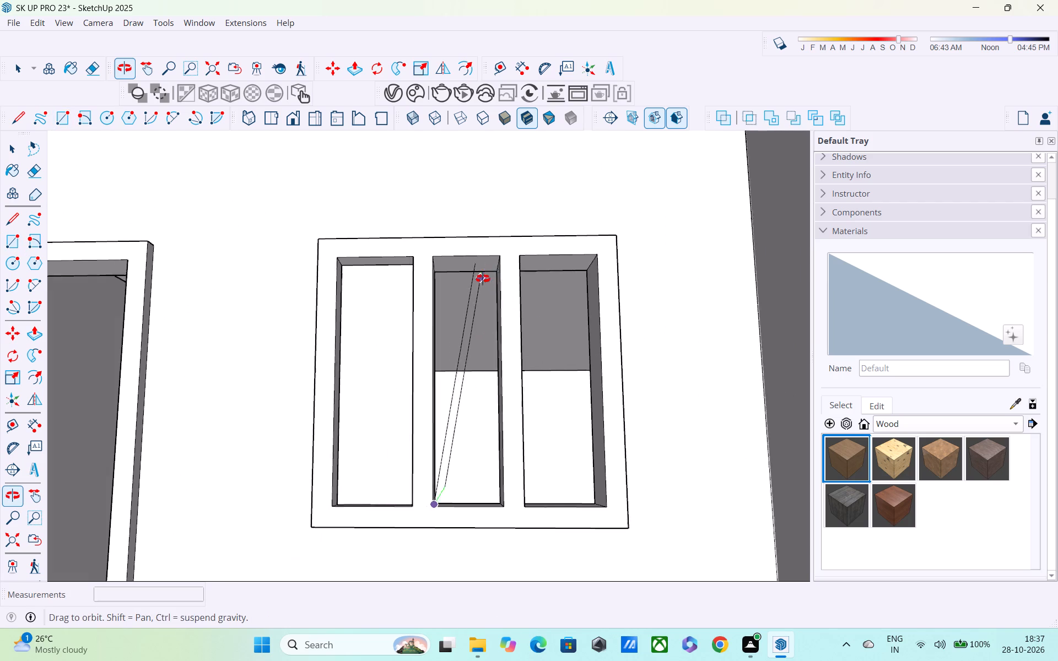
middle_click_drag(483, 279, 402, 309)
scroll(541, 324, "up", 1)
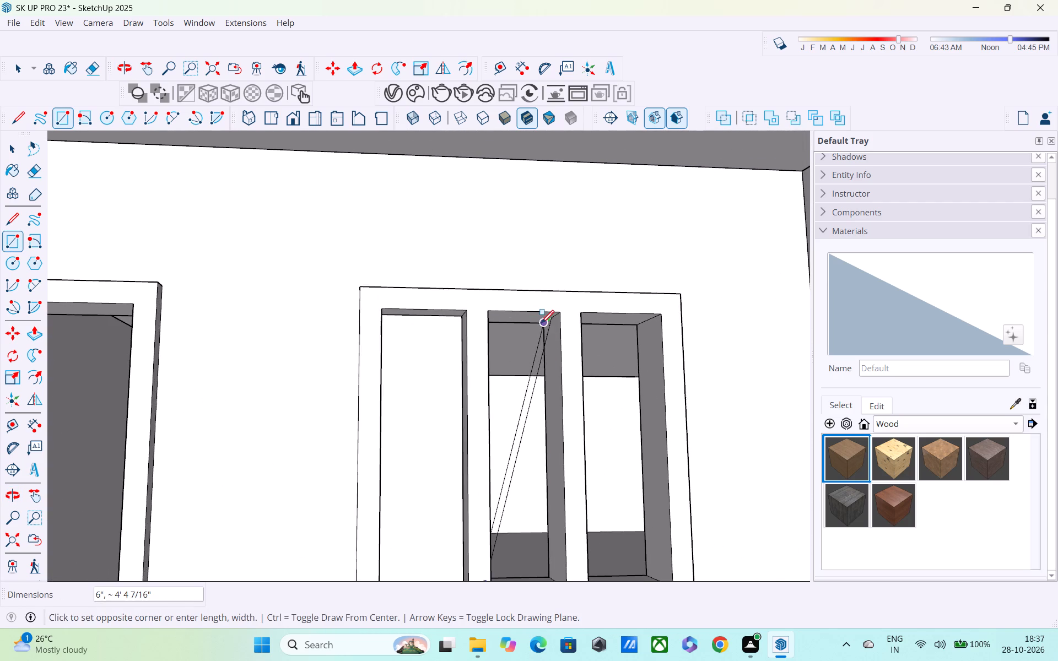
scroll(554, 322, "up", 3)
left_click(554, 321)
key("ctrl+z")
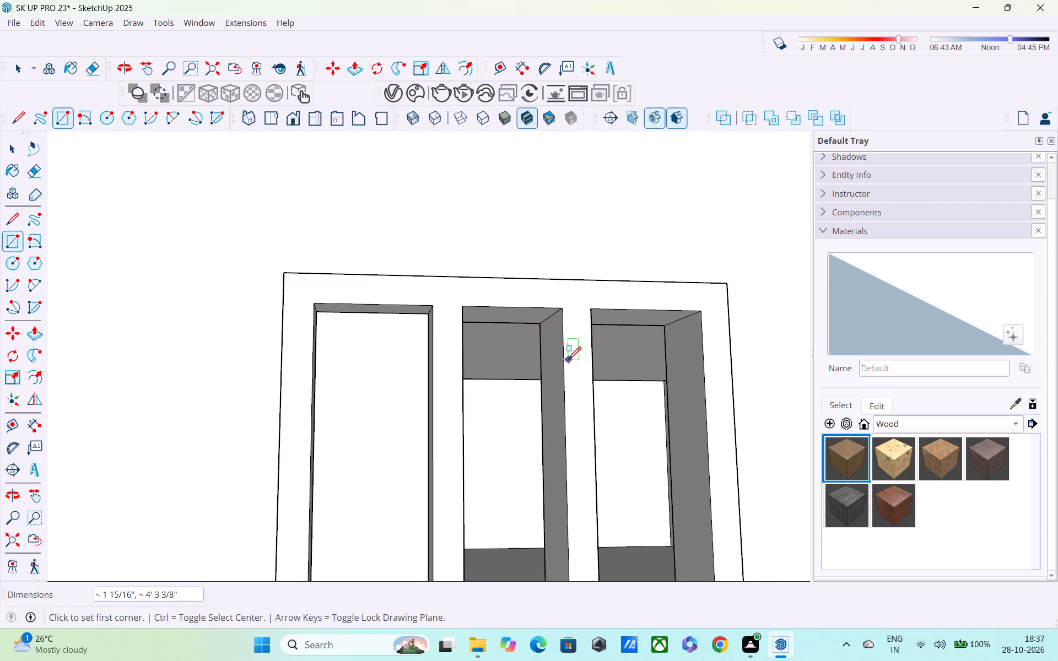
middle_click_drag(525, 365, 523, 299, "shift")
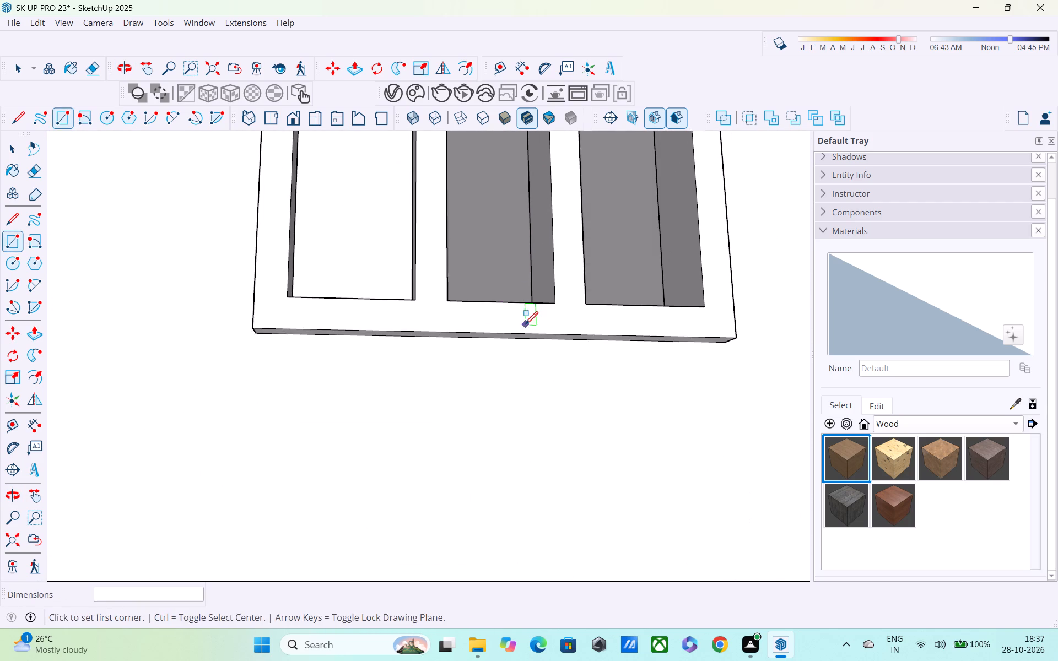
Draw a rectangle filling the ground-floor window's middle opening, between mid-depth points at its opposite lower and upper corners.
middle_click_drag(525, 326, 338, 474)
left_click(442, 316)
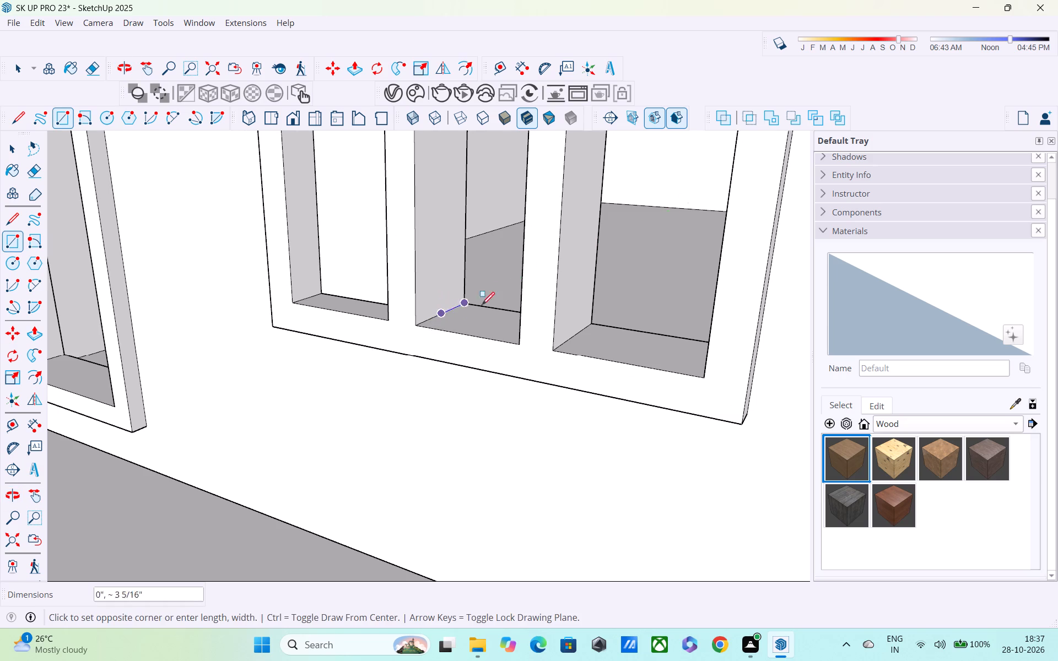
middle_click_drag(525, 296, 531, 305, "shift")
middle_click_drag(544, 328, 863, 351)
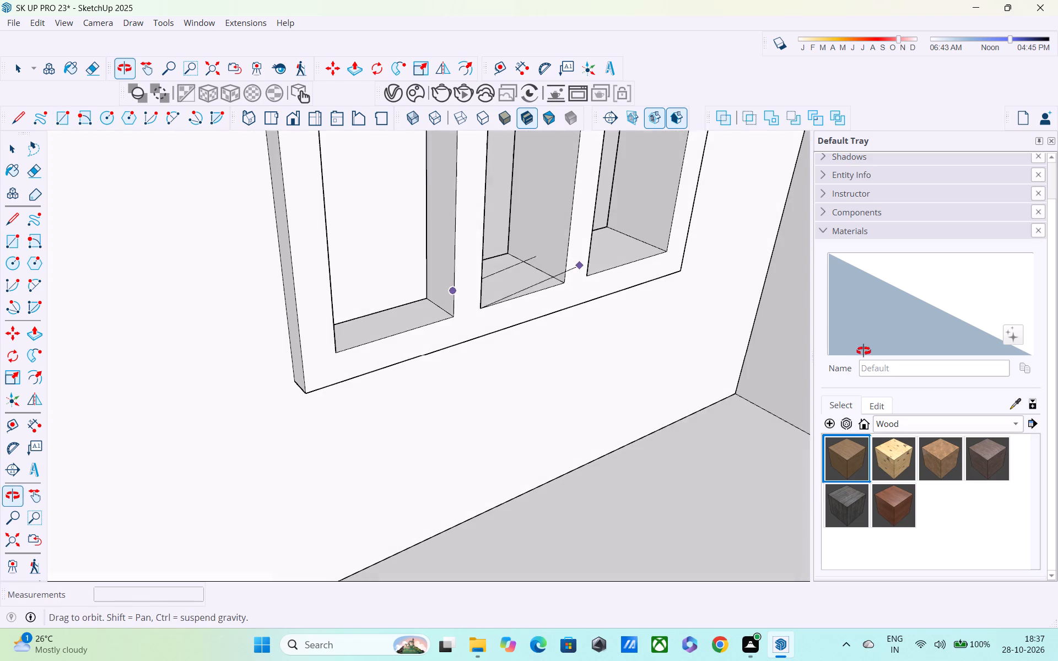
middle_click_drag(863, 351, 856, 341)
middle_click_drag(552, 260, 563, 480, "shift")
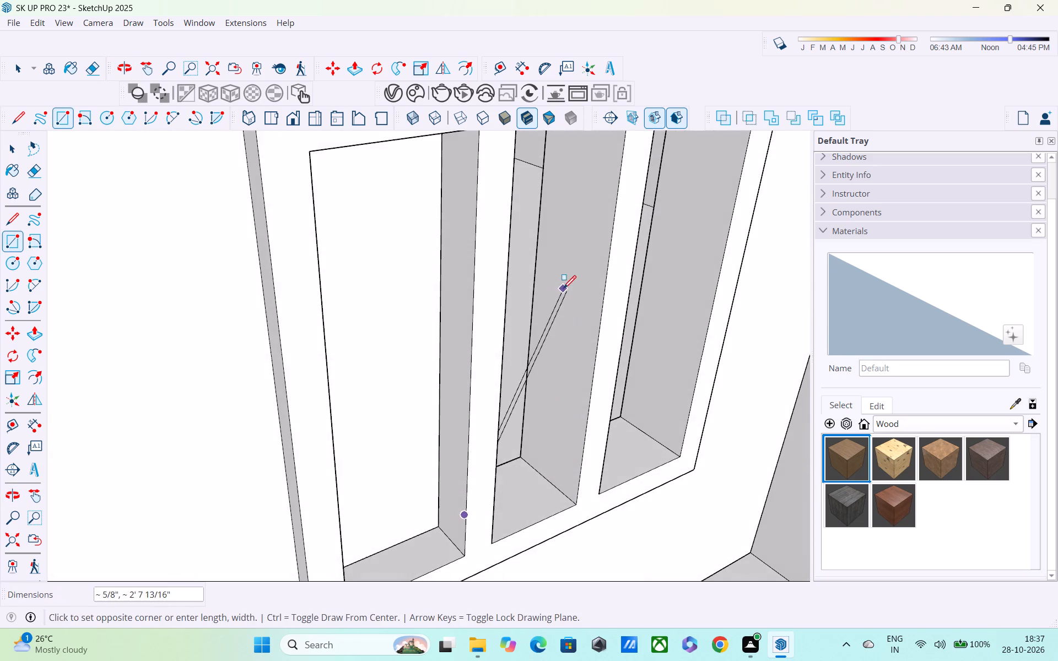
middle_click_drag(563, 290, 523, 465)
middle_click_drag(536, 391, 526, 354)
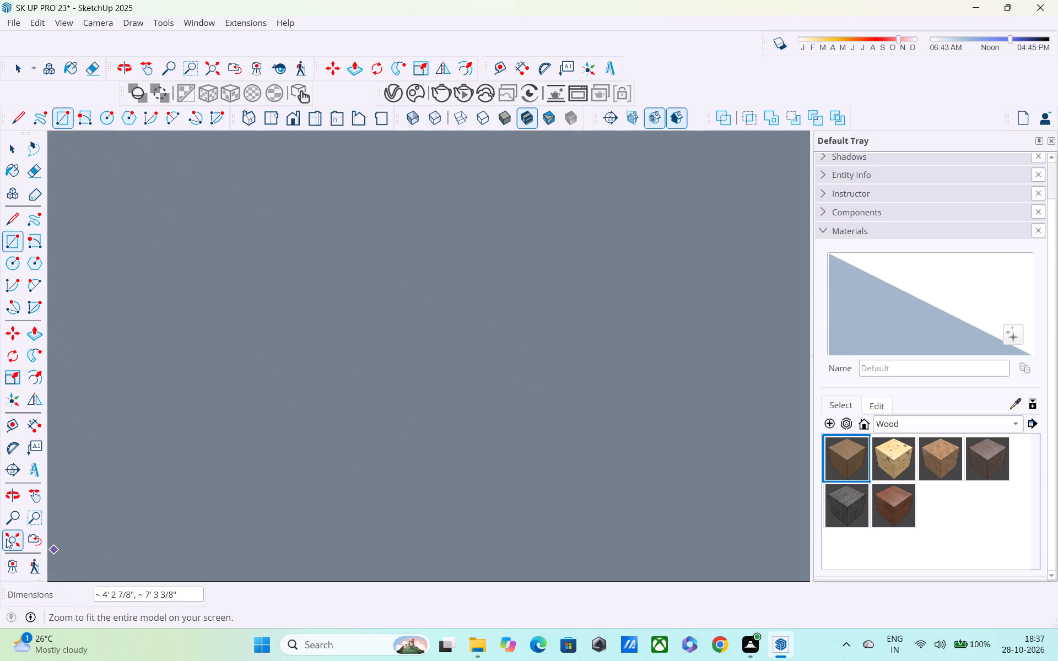
left_click(6, 539)
middle_click_drag(541, 401, 468, 617, "shift")
scroll(463, 531, "down", 5)
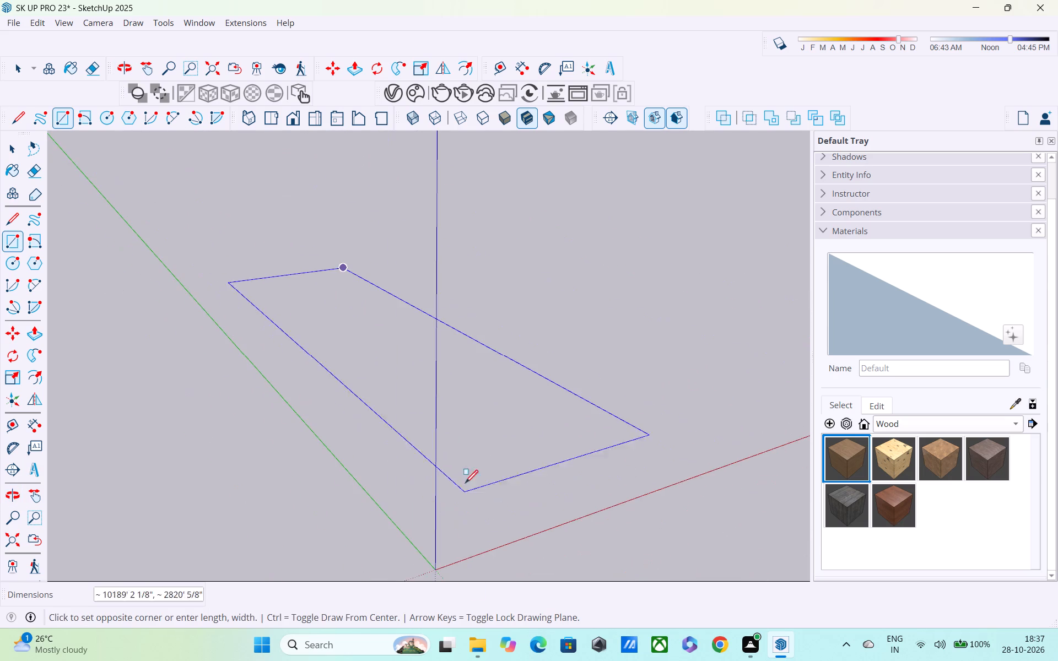
scroll(450, 415, "down", 4)
scroll(390, 326, "up", 14)
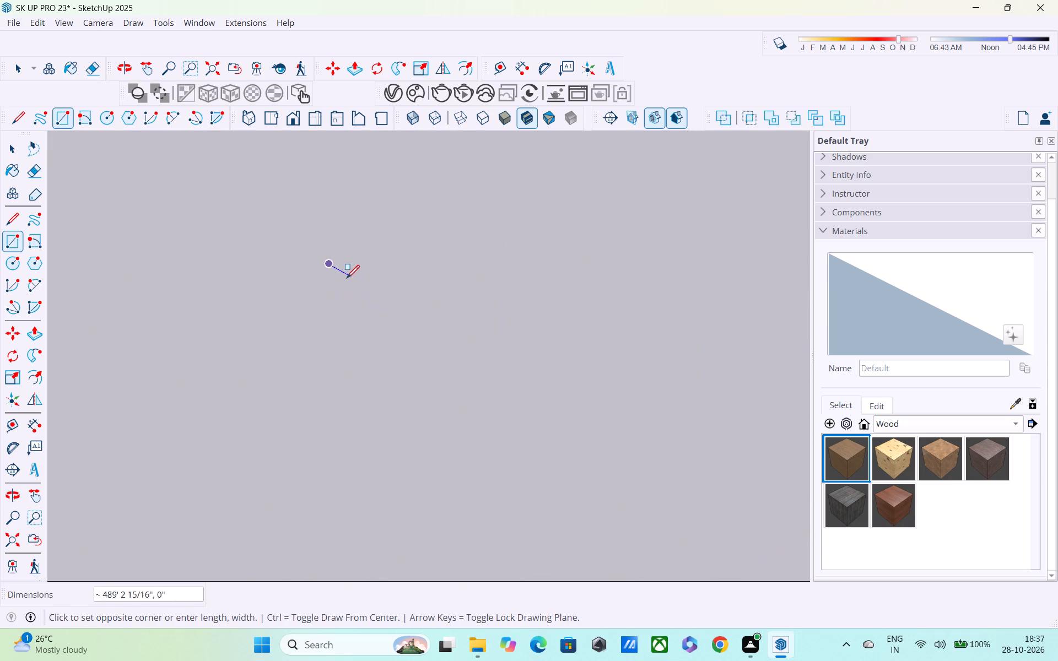
scroll(346, 279, "up", 19)
middle_click_drag(316, 265, 334, 350, "shift")
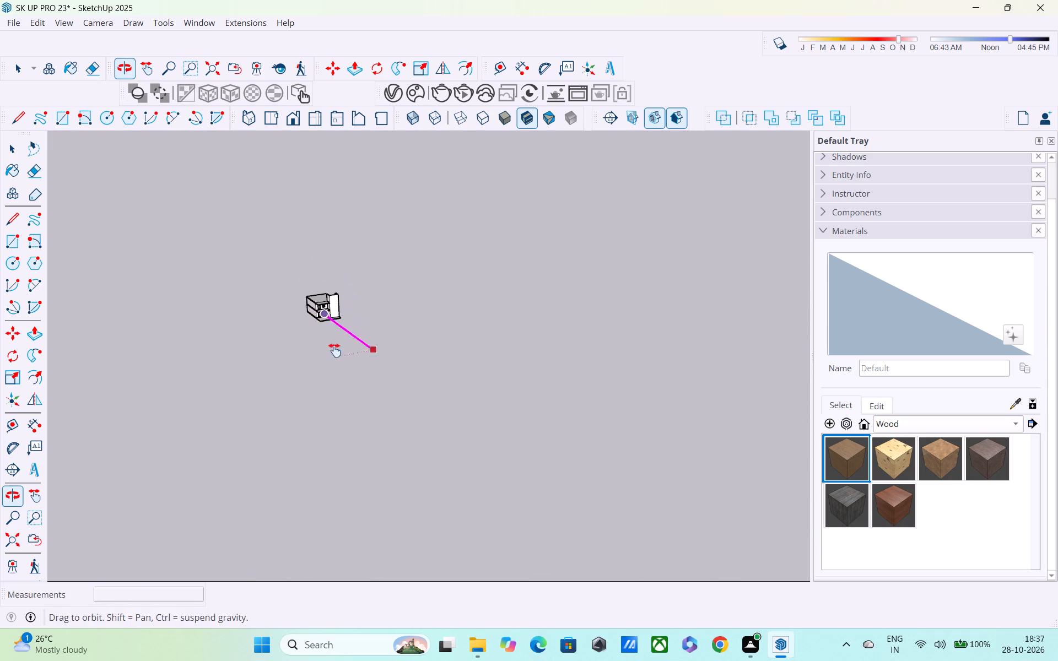
middle_click_drag(334, 350, 337, 354, "shift")
scroll(335, 304, "up", 8)
middle_click_drag(325, 341, 353, 441, "shift")
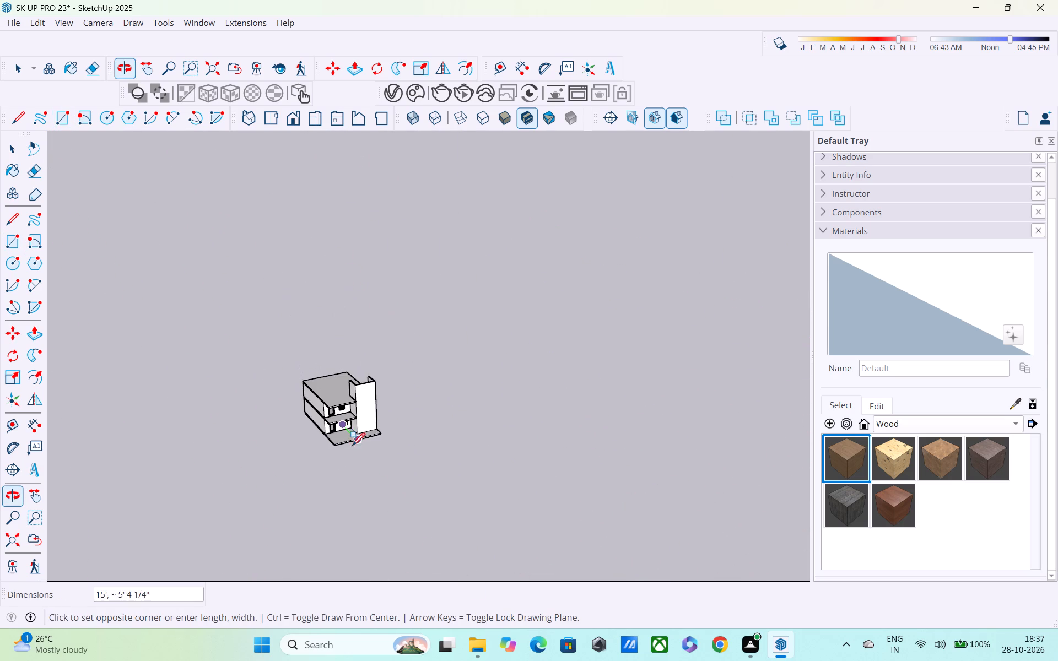
scroll(351, 447, "up", 4)
scroll(326, 403, "up", 4)
scroll(377, 454, "up", 8)
middle_click_drag(312, 400, 354, 493, "shift")
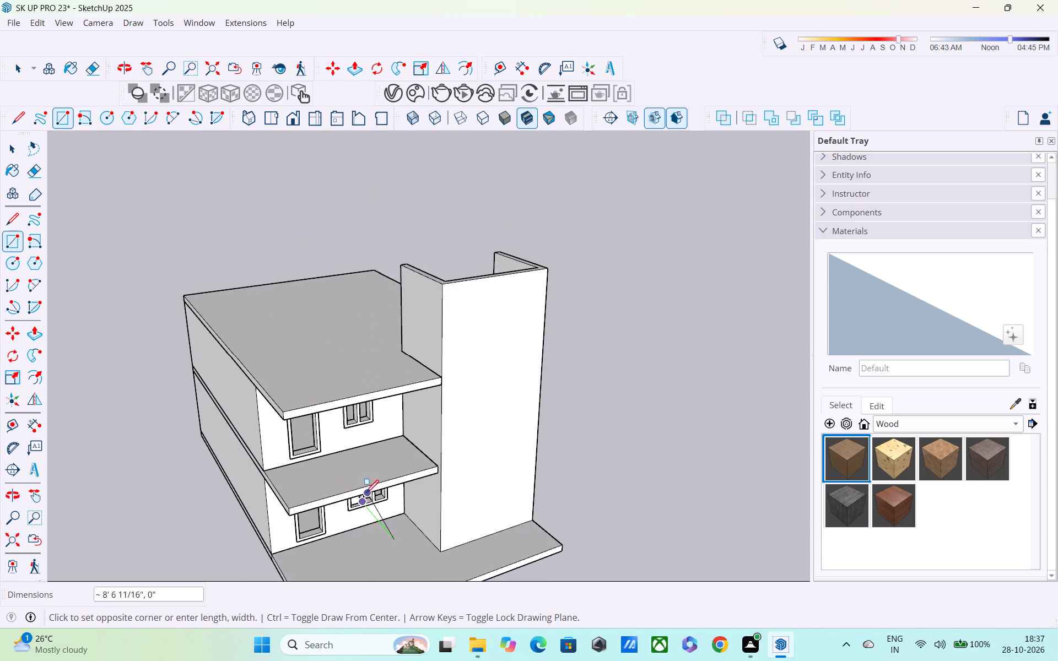
scroll(370, 501, "up", 12)
middle_click_drag(365, 473, 386, 566)
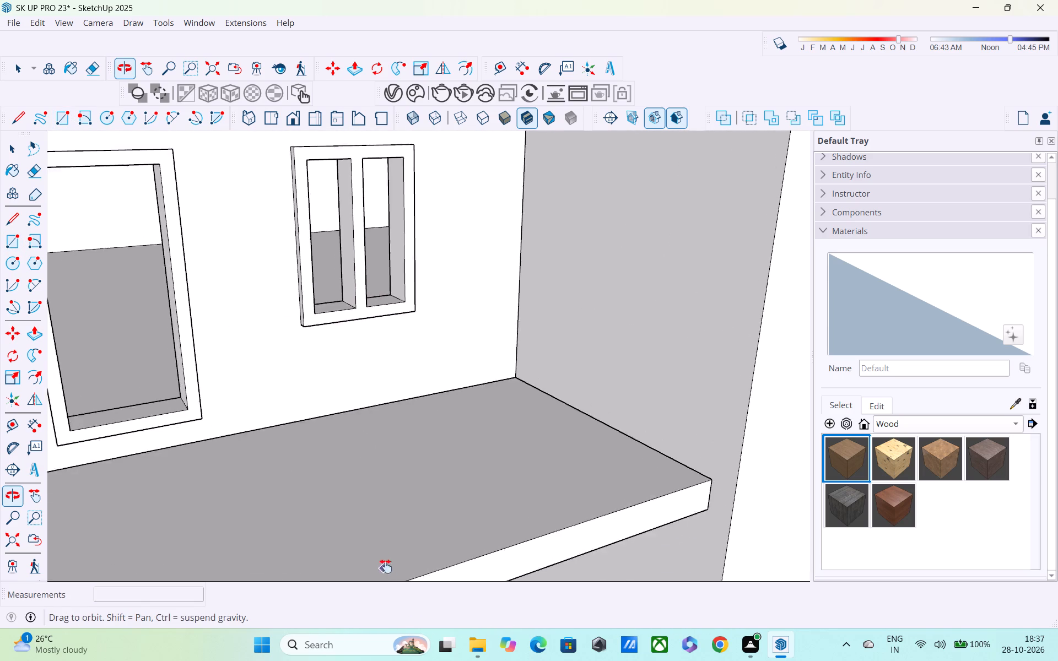
middle_click_drag(386, 566, 387, 419)
scroll(395, 377, "up", 3)
middle_click_drag(395, 367, 406, 348, "shift")
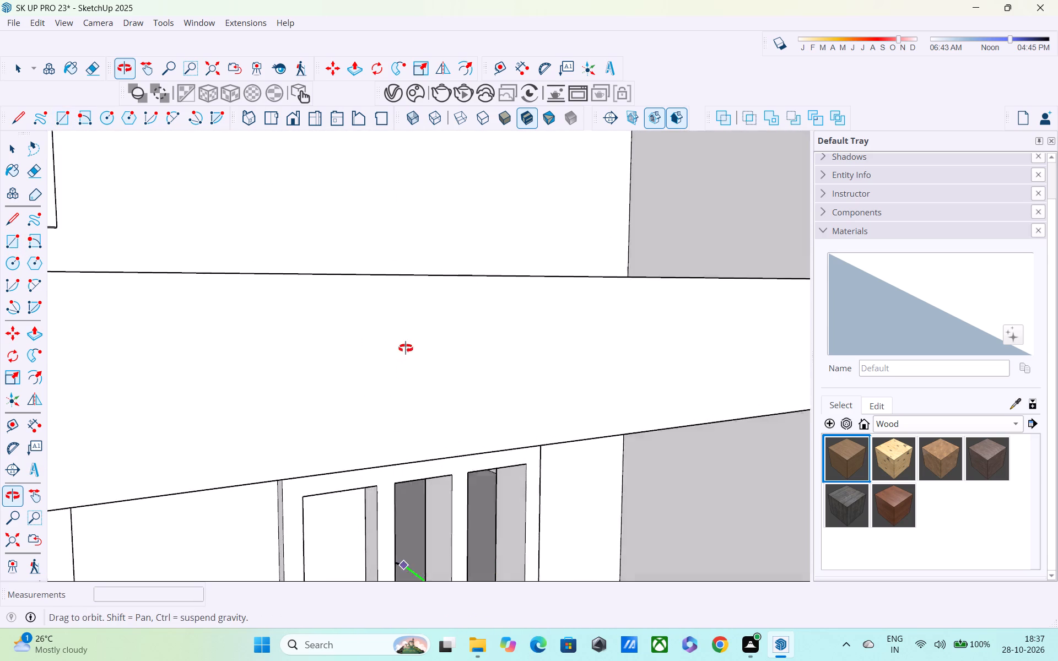
middle_click_drag(406, 348, 404, 335, "shift")
middle_click_drag(419, 469, 419, 351, "shift")
scroll(436, 384, "up", 7)
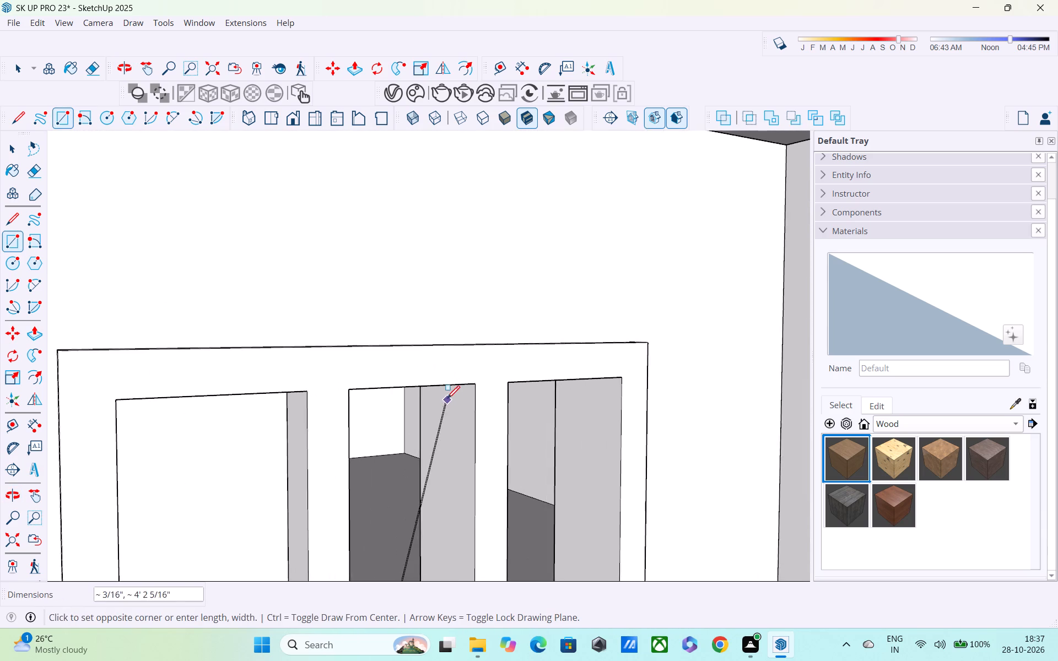
scroll(447, 396, "down", 1)
middle_click_drag(446, 395, 436, 332)
scroll(446, 400, "up", 3)
left_click(447, 407)
Draw a rectangle about 1' 3 3/4" by 4' 2 9/16" at mid-depth, filling the ground-floor window opening nearest the tower.
middle_click_drag(546, 486, 552, 563)
middle_click_drag(468, 332, 340, 447)
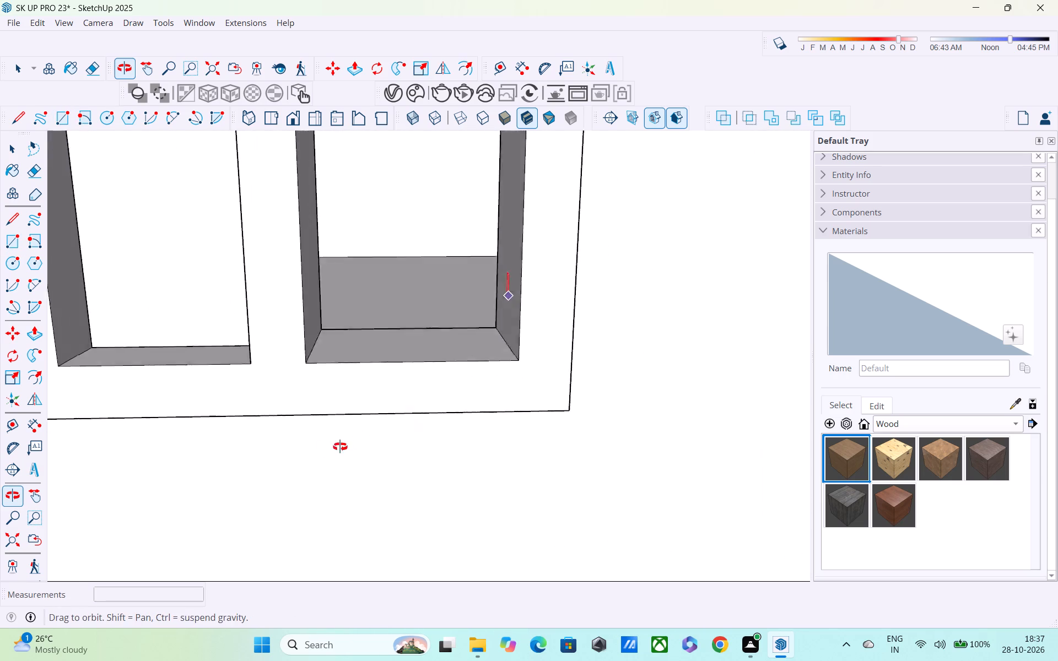
middle_click_drag(340, 447, 283, 426)
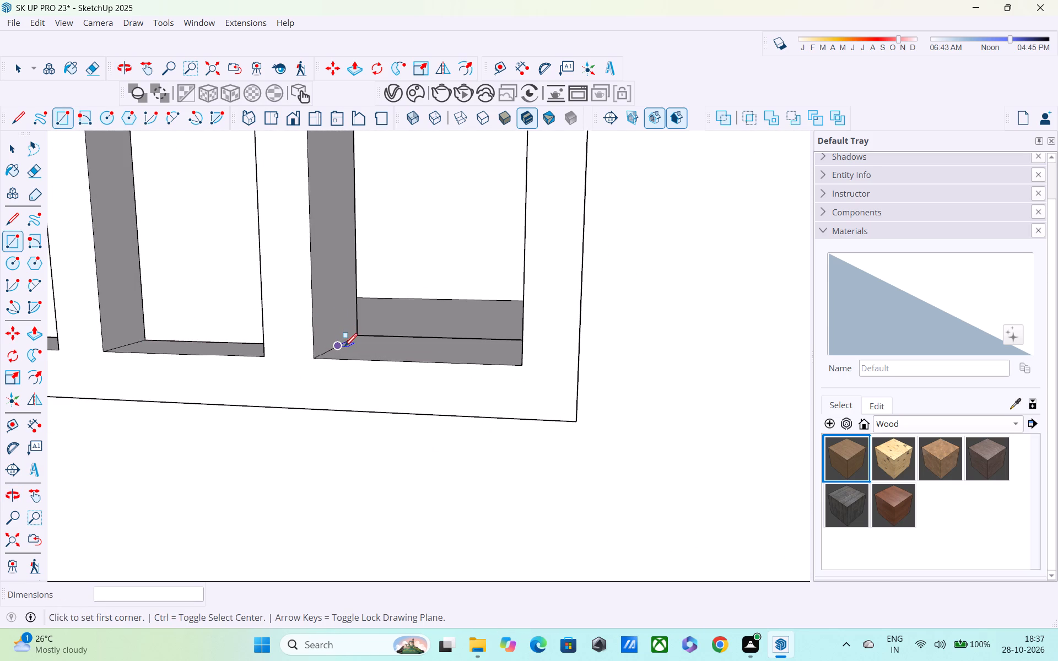
left_click(344, 348)
middle_click_drag(502, 331, 525, 363, "shift")
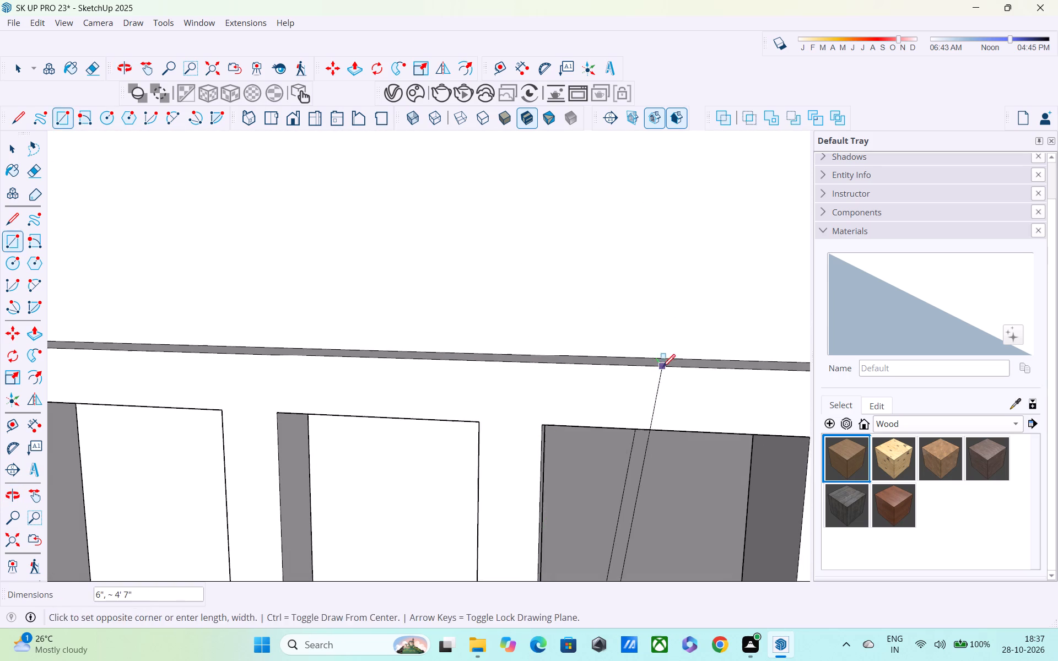
middle_click_drag(662, 369, 595, 224)
middle_click_drag(613, 368, 586, 306)
middle_click_drag(527, 306, 640, 399)
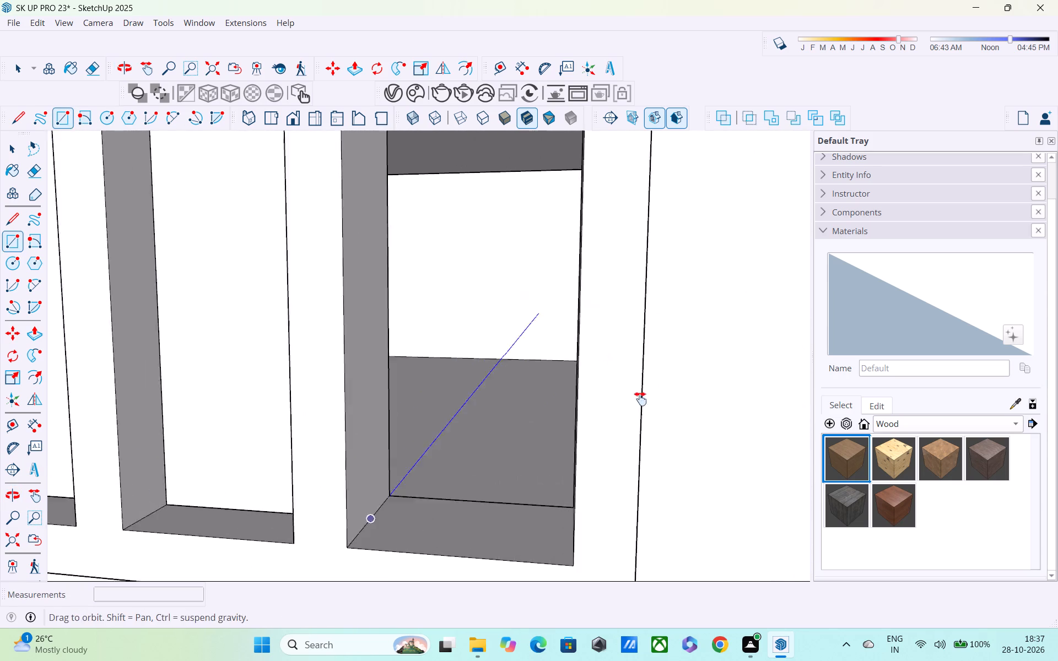
middle_click_drag(640, 399, 738, 446)
middle_click_drag(676, 341, 848, 418)
middle_click_drag(682, 339, 607, 335)
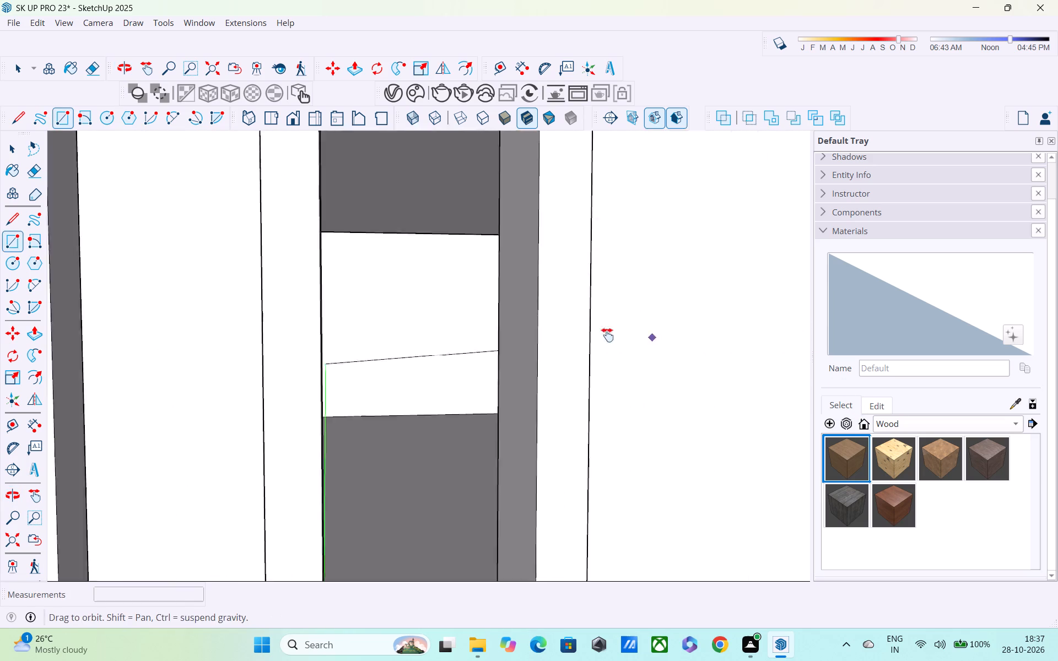
middle_click_drag(607, 335, 657, 351)
scroll(572, 342, "down", 4)
middle_click_drag(550, 356, 600, 404)
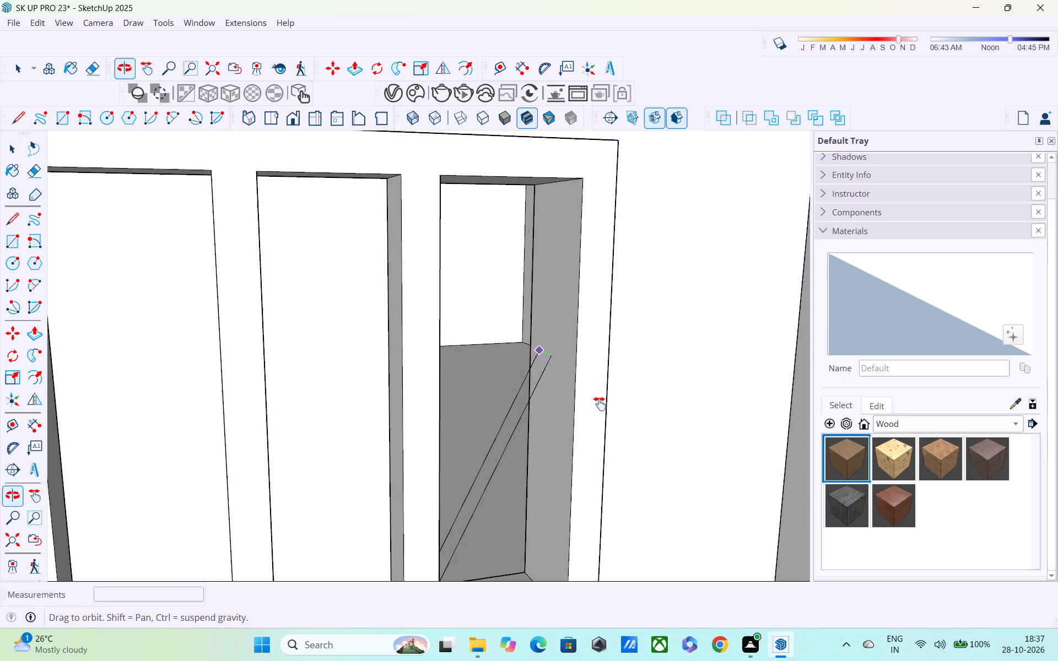
middle_click_drag(600, 404, 617, 430)
middle_click_drag(600, 363, 577, 285)
middle_click_drag(565, 300, 569, 408, "shift")
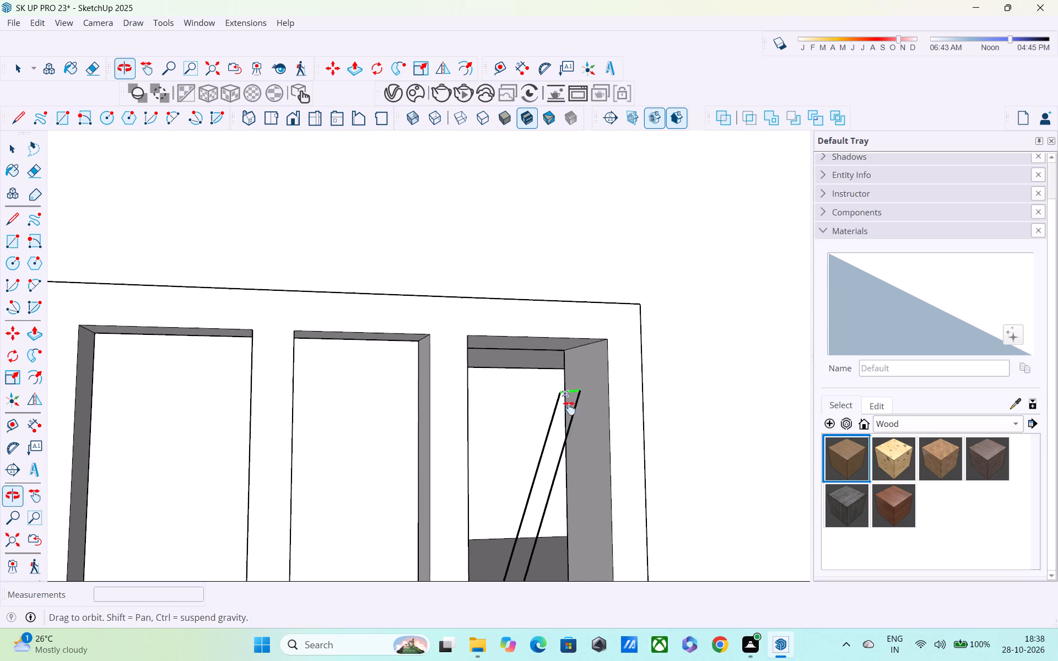
middle_click_drag(569, 408, 570, 425, "shift")
left_click(584, 378)
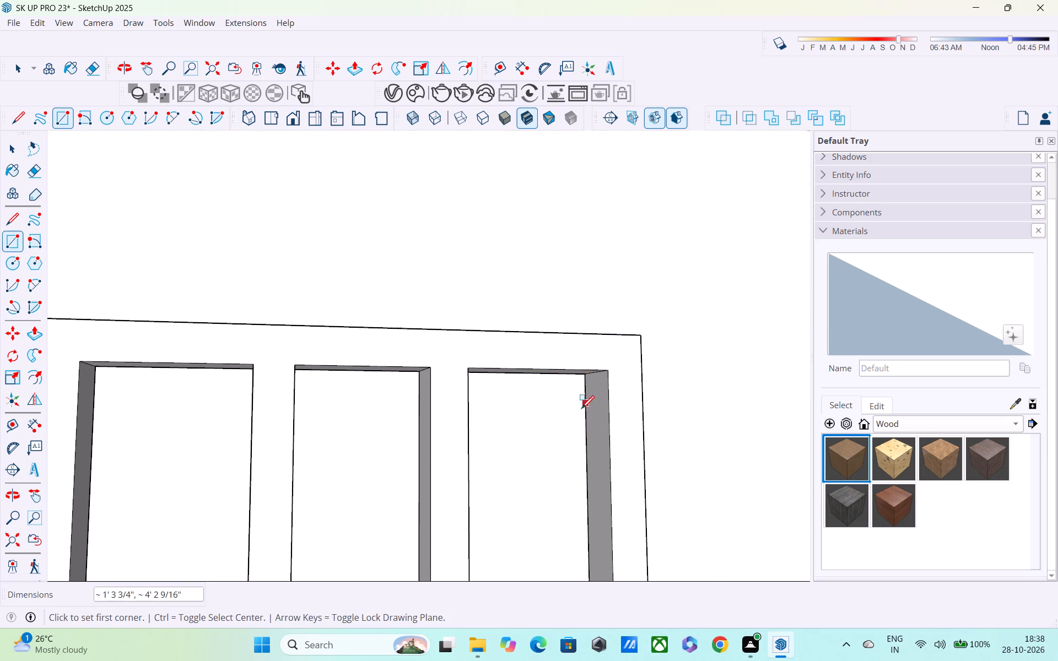
scroll(573, 421, "down", 3)
middle_click_drag(543, 451, 526, 343)
scroll(522, 363, "down", 4)
key("space")
Draw a rectangle filling the ground-floor door opening, between mid-depth points at its opposite lower and upper corners.
scroll(520, 445, "down", 4)
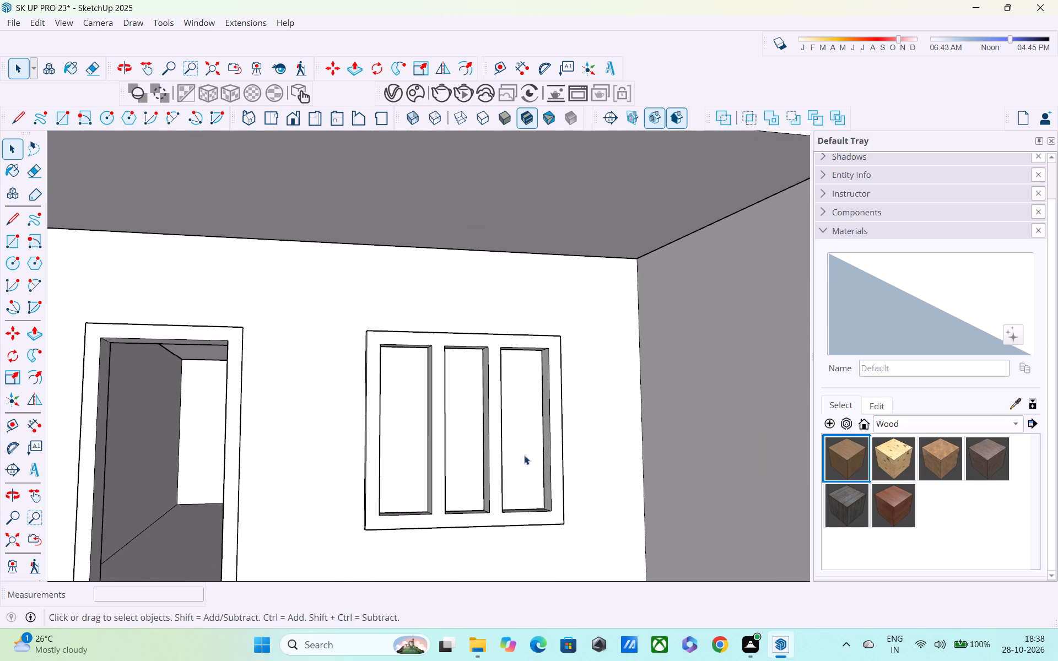
scroll(529, 458, "down", 4)
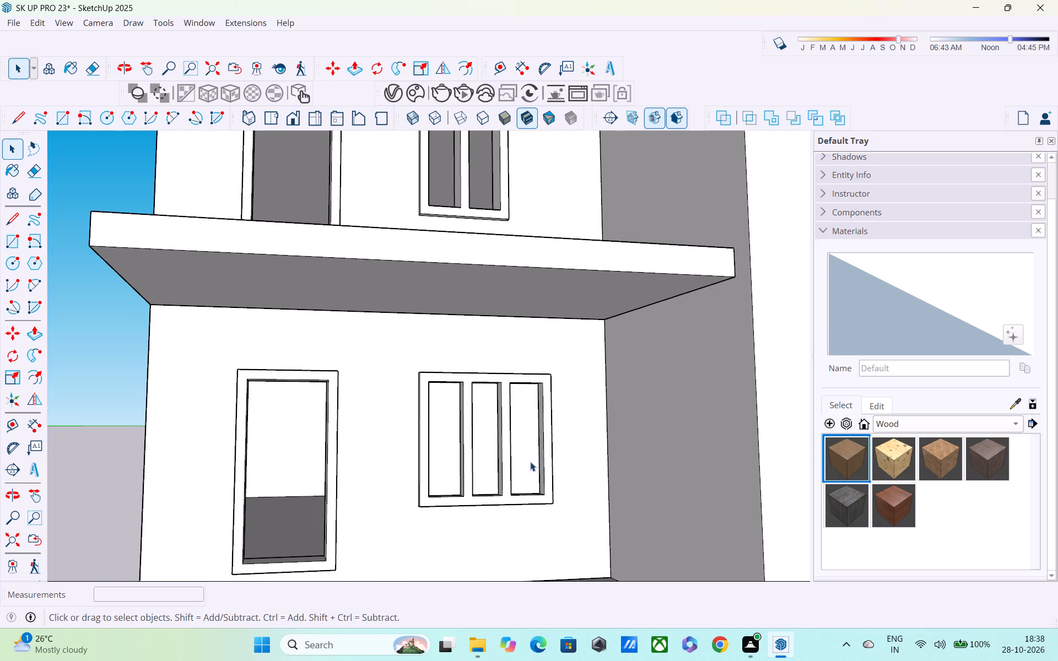
key("r")
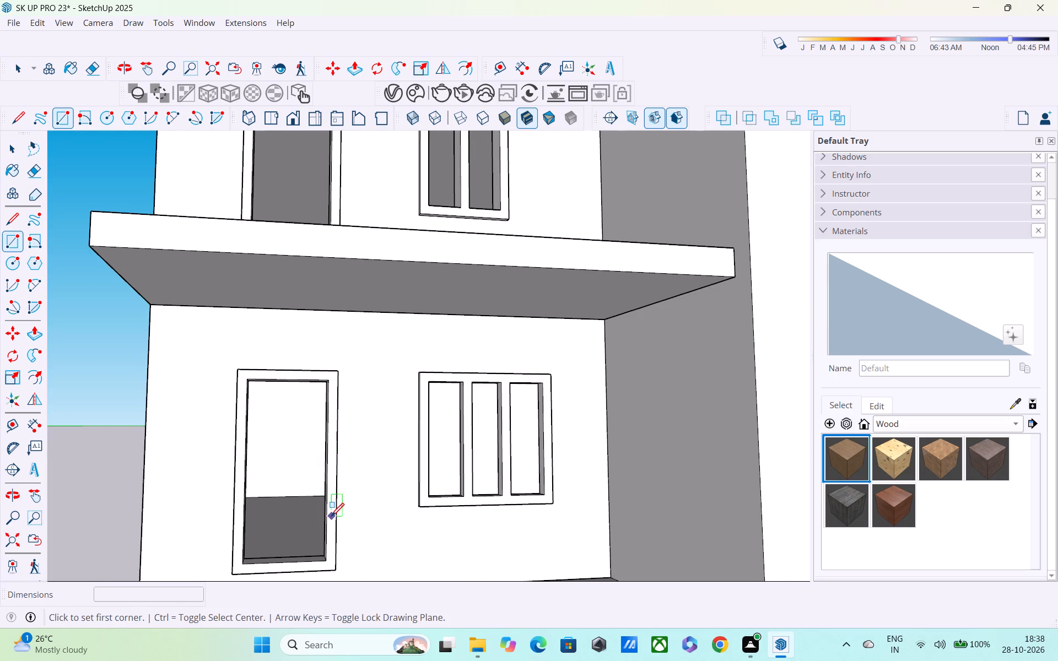
middle_click_drag(332, 516, 398, 445, "shift")
middle_click_drag(398, 463, 268, 468)
scroll(284, 487, "up", 4)
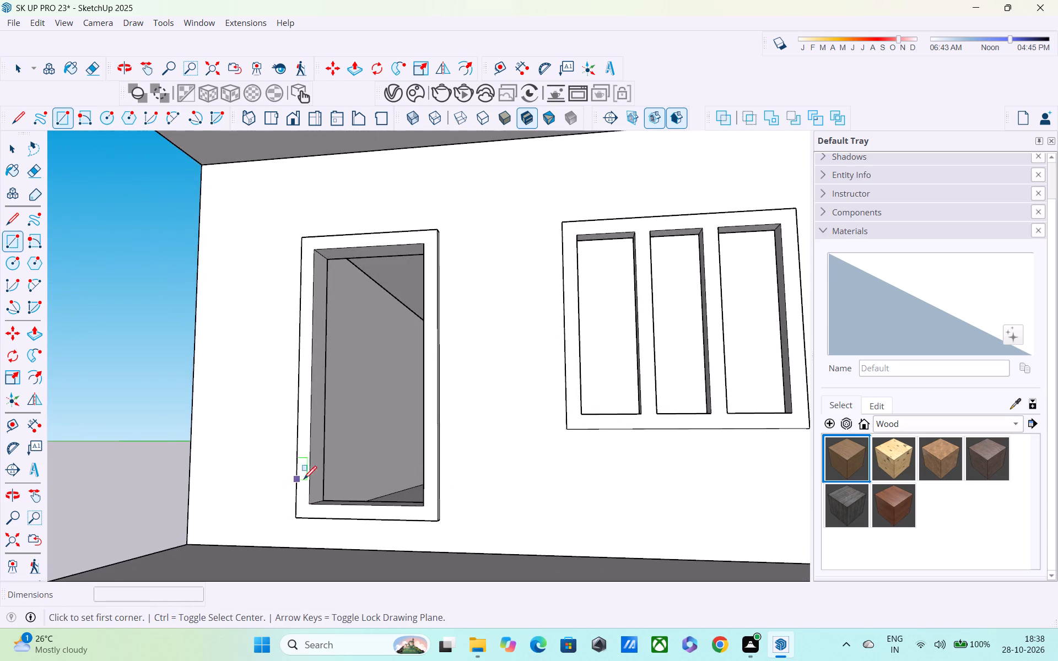
scroll(332, 480, "up", 5)
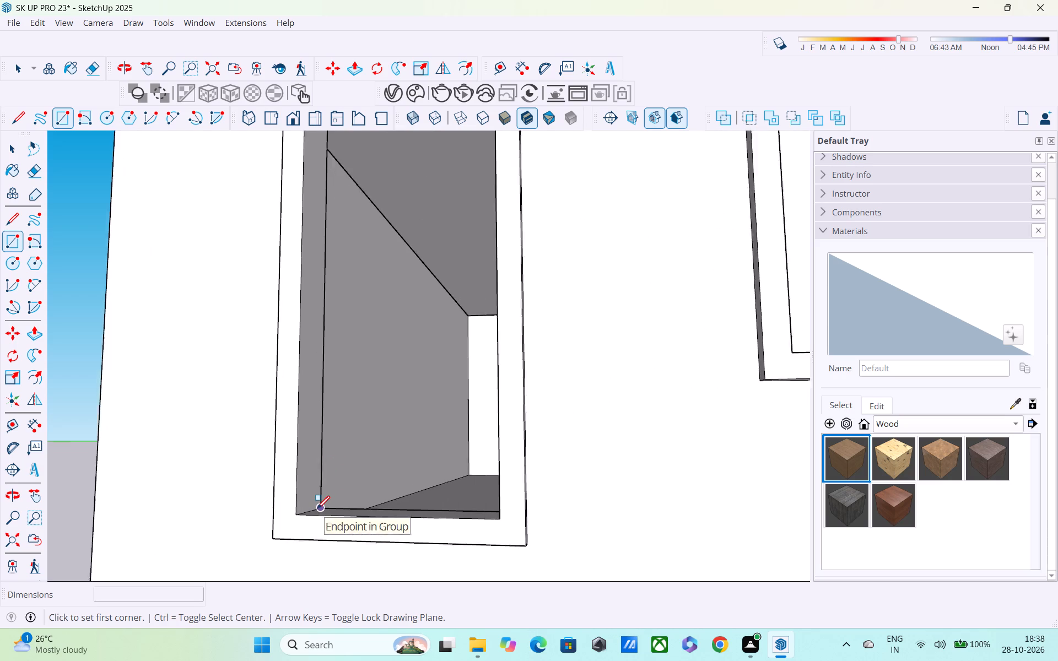
scroll(317, 510, "up", 2)
scroll(315, 506, "down", 1)
scroll(315, 506, "up", 3)
left_click(304, 516)
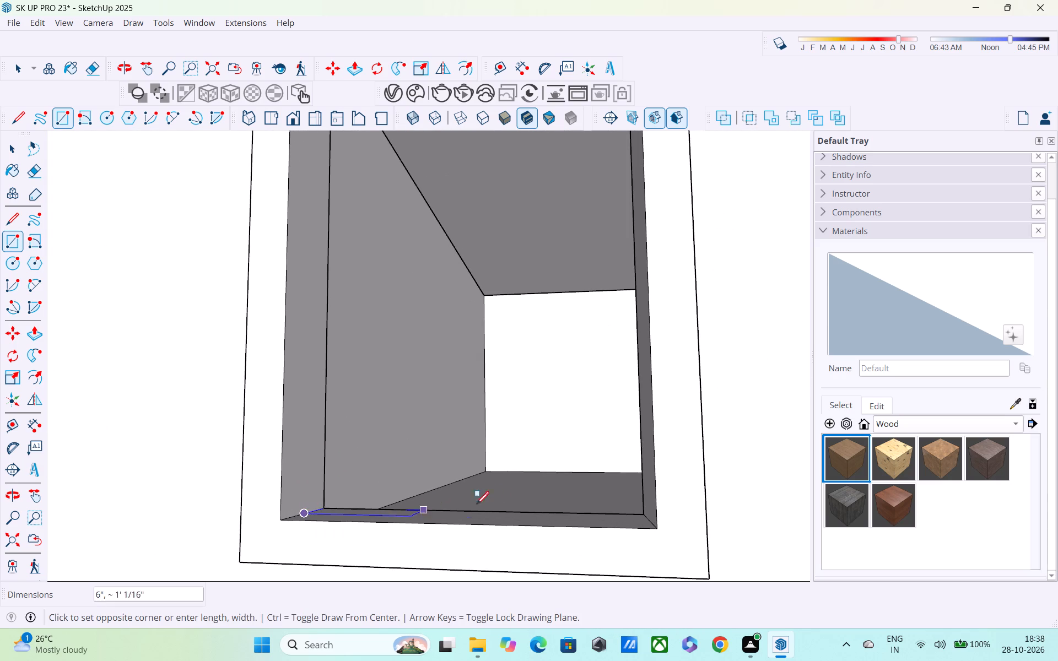
scroll(513, 504, "down", 2)
middle_click_drag(565, 503, 562, 480)
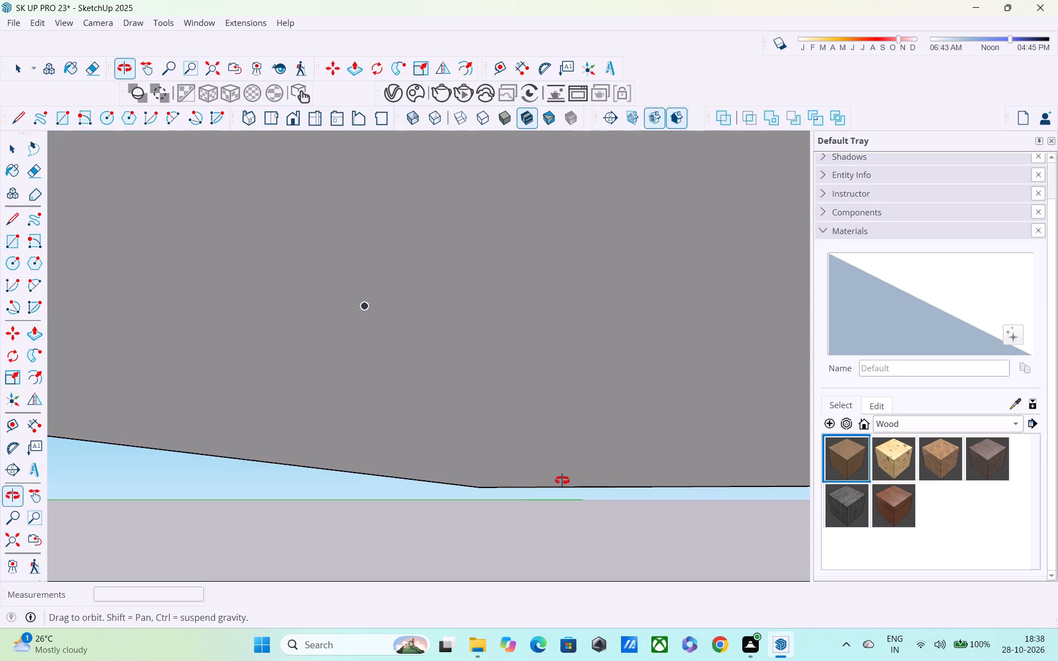
middle_click_drag(562, 480, 562, 511)
middle_click_drag(495, 426, 391, 378, "shift")
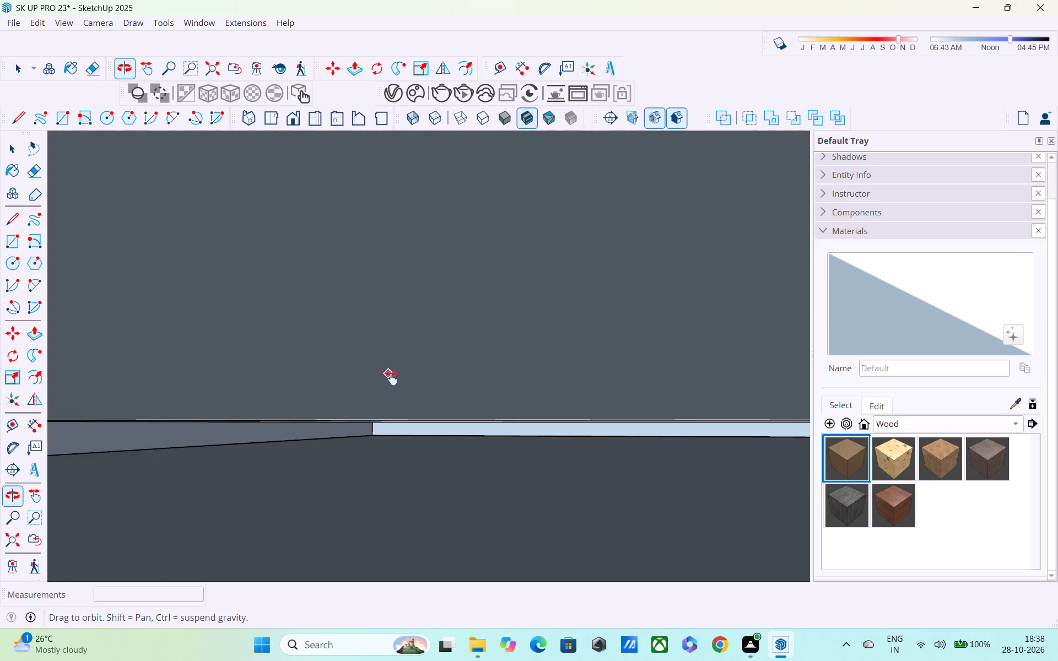
middle_click_drag(391, 378, 442, 446, "shift")
middle_click_drag(401, 425, 639, 381)
middle_click_drag(463, 291, 573, 322)
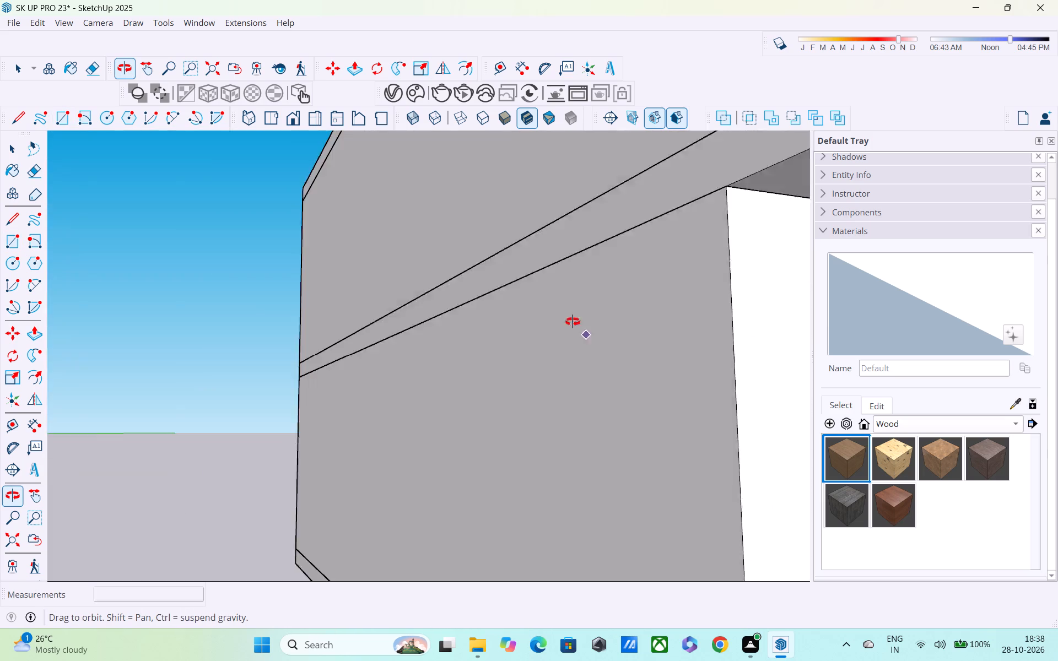
middle_click_drag(573, 322, 371, 310)
scroll(389, 324, "down", 4)
middle_click_drag(618, 369, 553, 271)
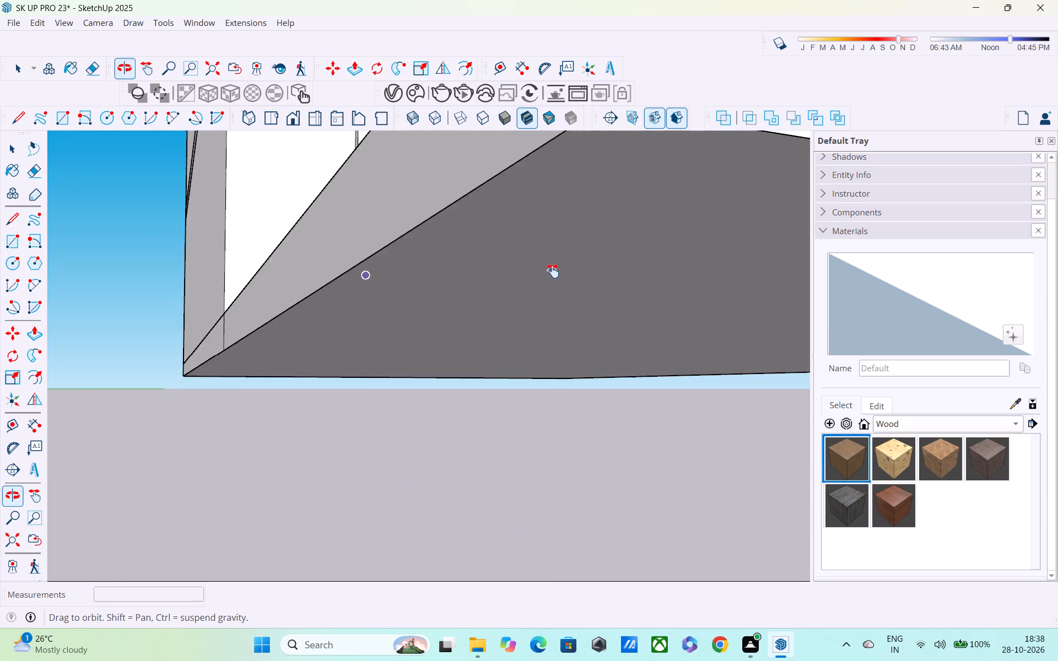
middle_click_drag(553, 271, 559, 339)
scroll(482, 305, "up", 3)
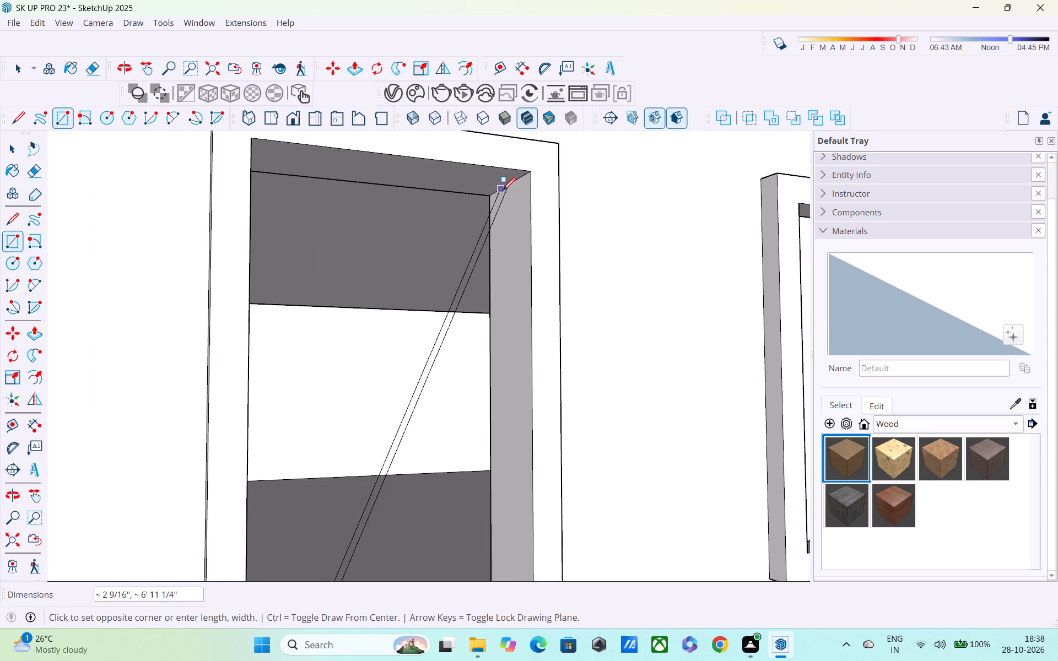
left_click(508, 191)
Draw a 2' 10" by 6' 4" rectangle at mid-depth, filling the upper-floor door opening from lower corner to opposite upper corner.
scroll(516, 263, "down", 4)
scroll(467, 330, "down", 1)
middle_click_drag(467, 342, 469, 404, "shift")
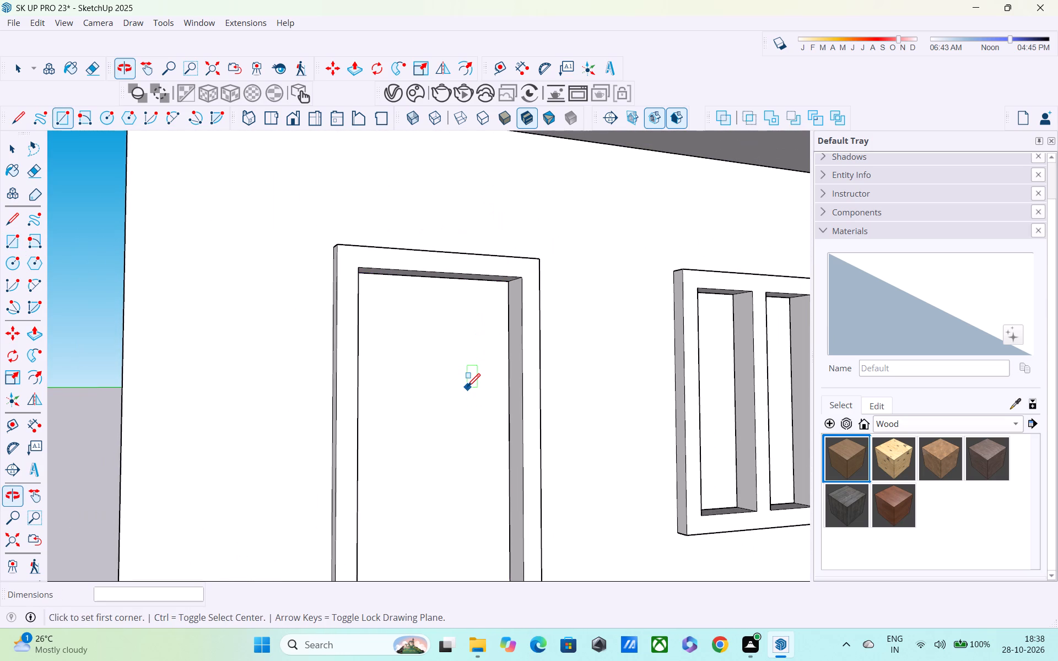
scroll(397, 392, "down", 2)
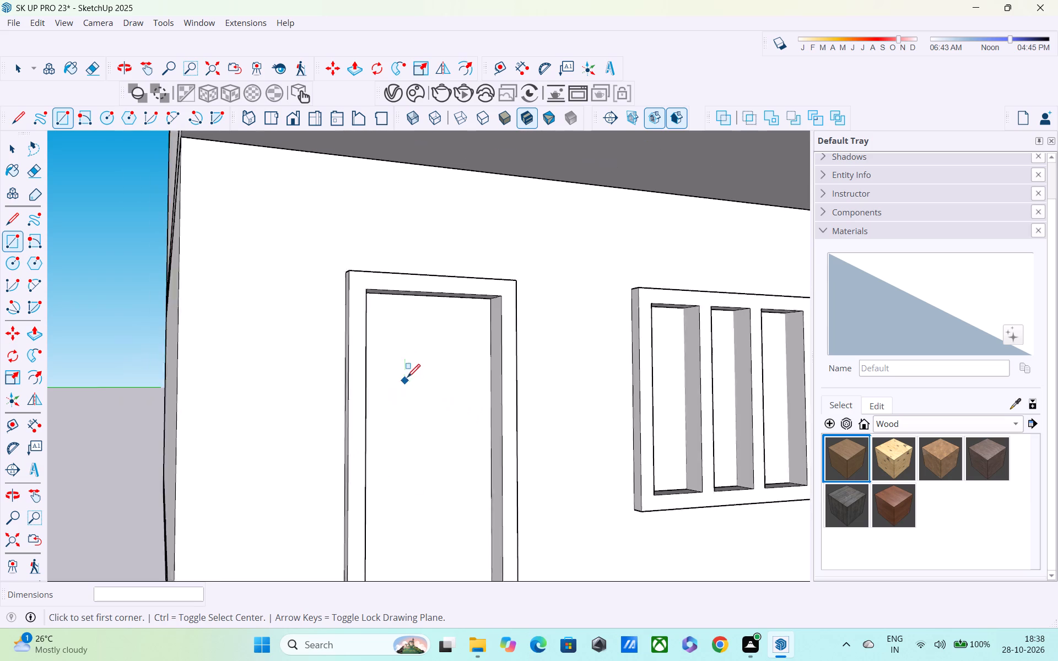
scroll(407, 378, "down", 2)
scroll(411, 376, "up", 1)
scroll(413, 380, "down", 2)
middle_click_drag(423, 366, 369, 563, "shift")
middle_click_drag(434, 311, 445, 403, "shift")
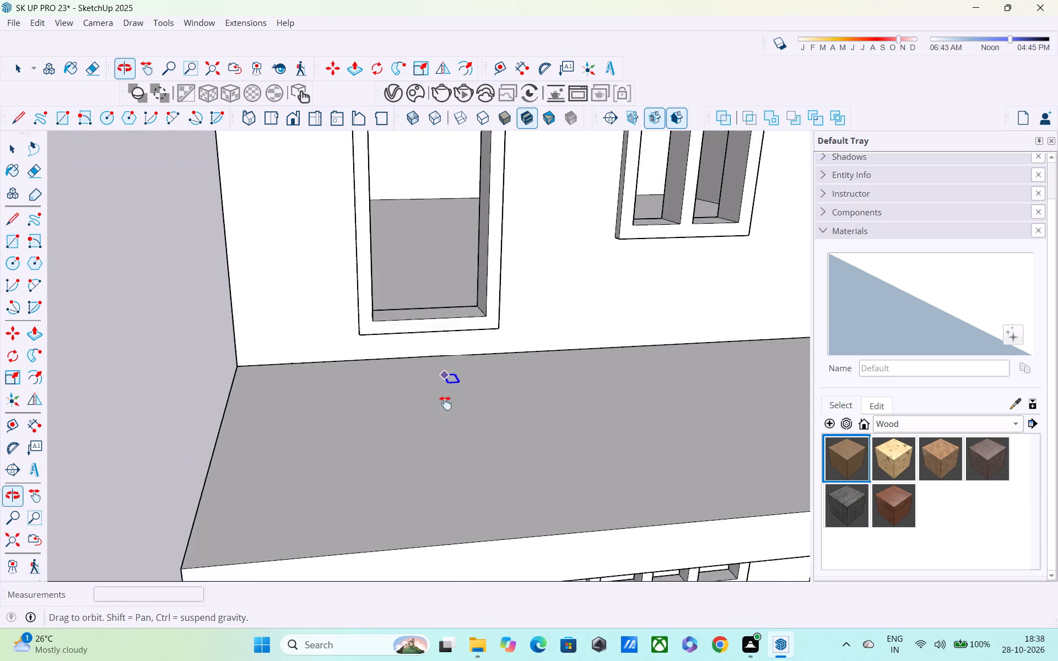
middle_click_drag(445, 403, 442, 435, "shift")
scroll(396, 385, "up", 3)
middle_click_drag(390, 372, 337, 363)
scroll(347, 360, "up", 4)
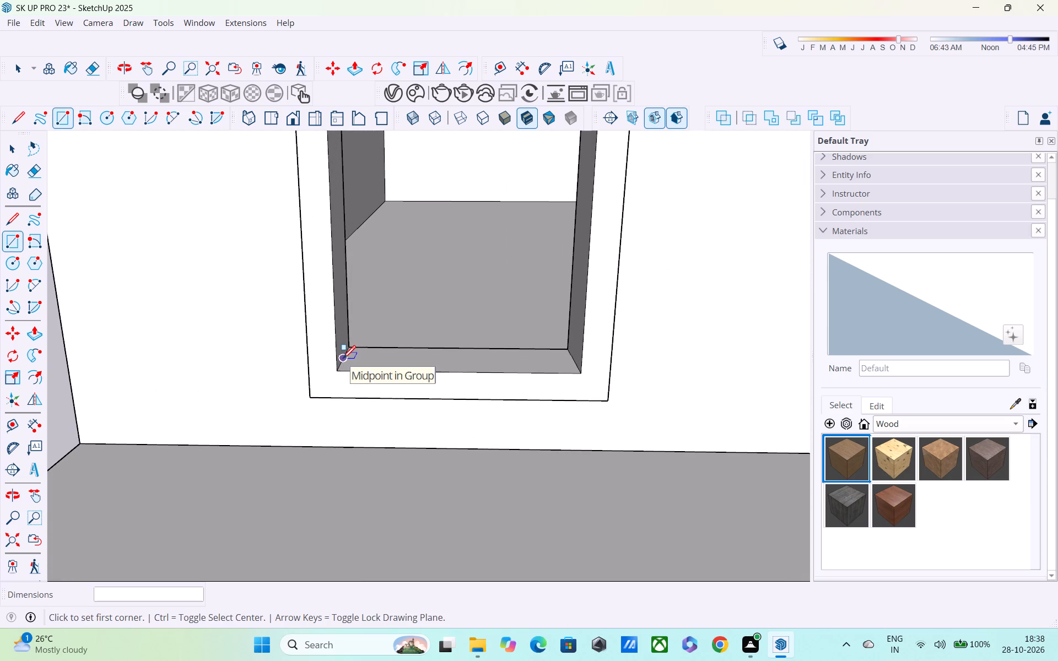
left_click(342, 360)
middle_click_drag(466, 339, 447, 462, "shift")
scroll(452, 360, "down", 6)
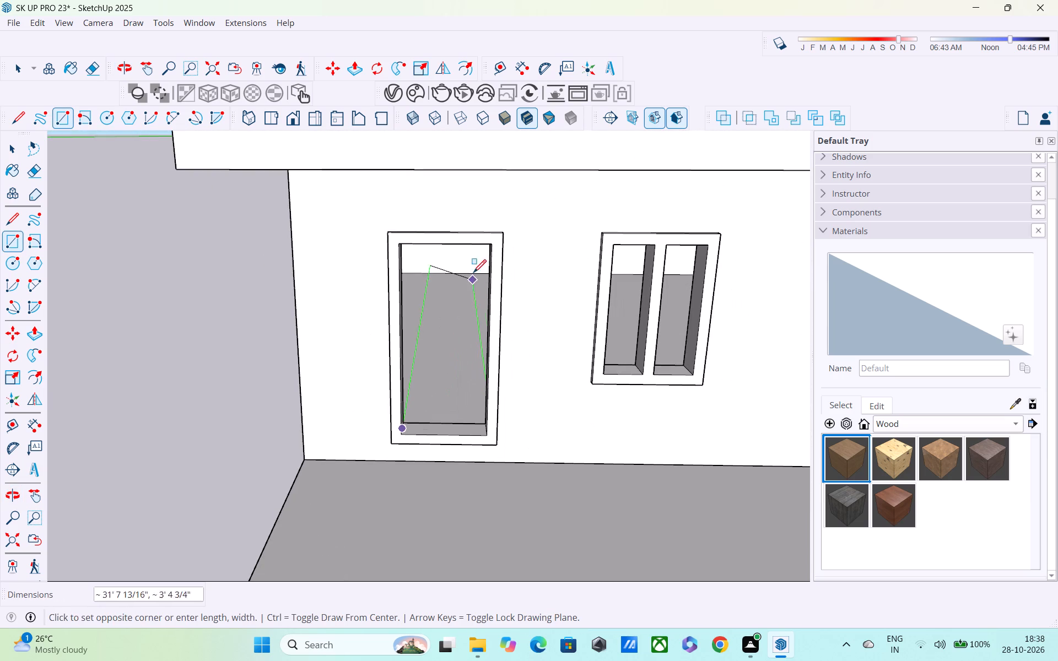
middle_click_drag(483, 250, 411, 279)
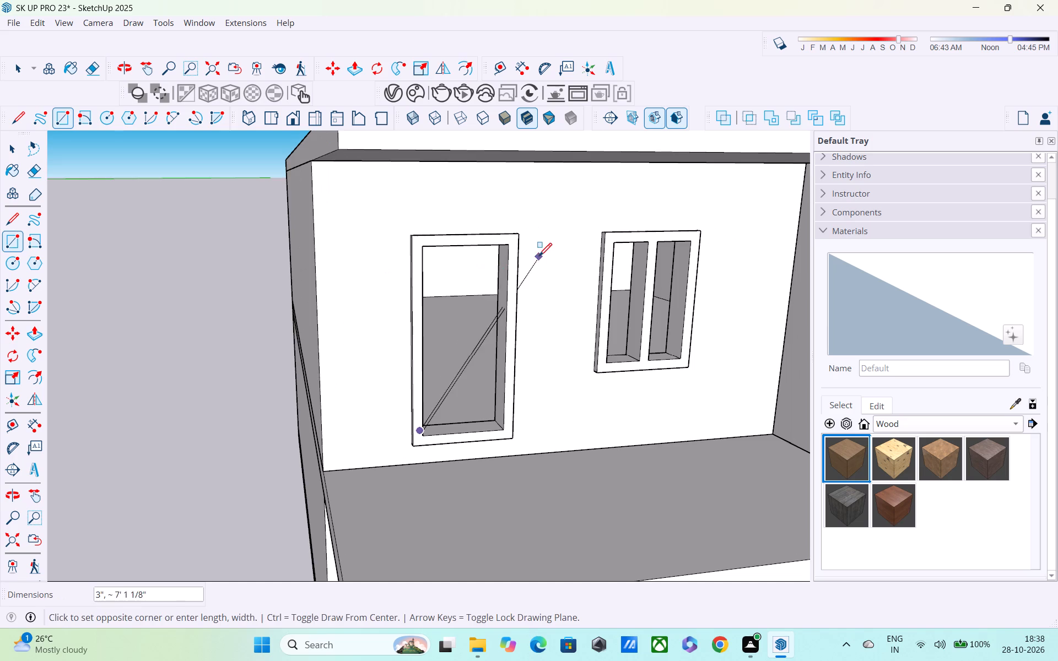
middle_click_drag(539, 257, 560, 174)
scroll(512, 236, "up", 8)
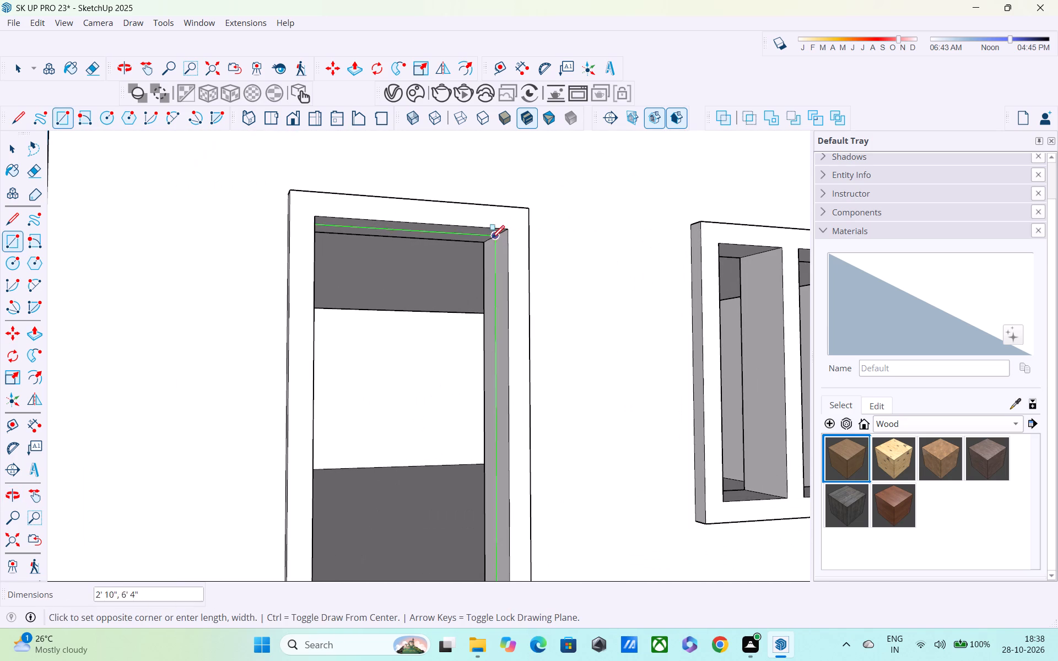
left_click(493, 237)
Draw a rectangle filling the upper-floor window opening nearest the door, between mid-depth points at its opposite lower and upper corners.
middle_click_drag(552, 279, 313, 295)
scroll(313, 295, "down", 1)
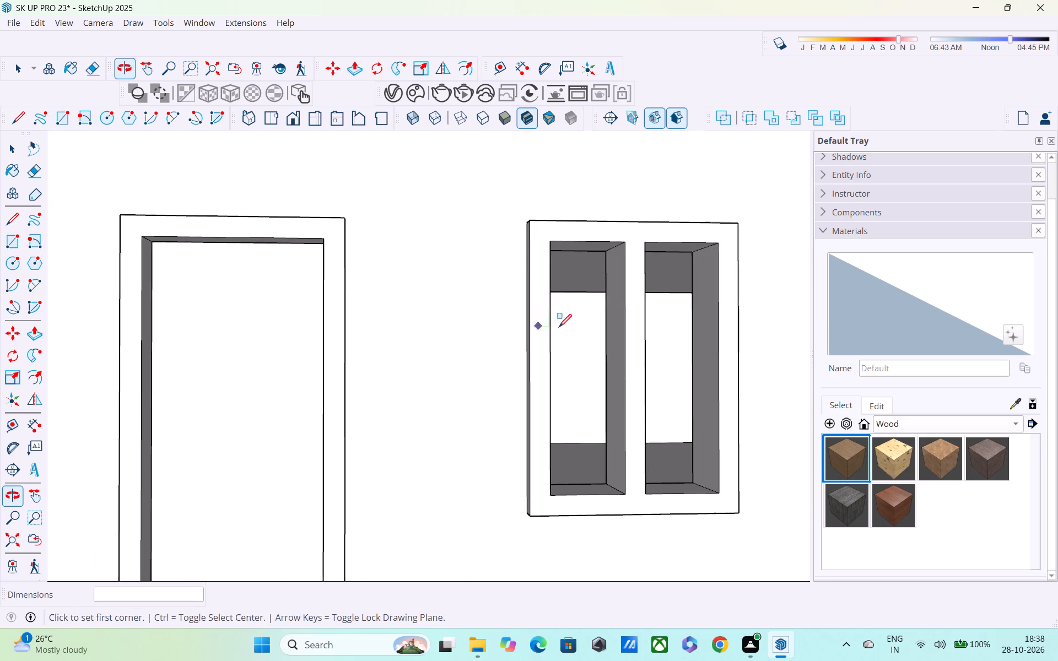
middle_click_drag(634, 339, 413, 359)
left_click(542, 508)
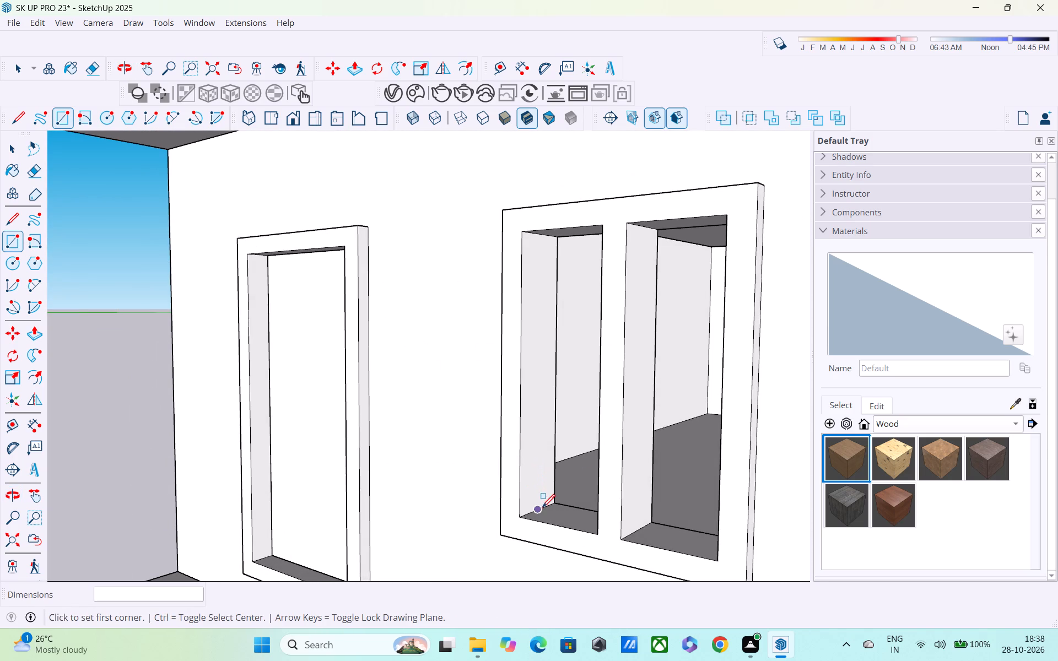
middle_click_drag(577, 276, 400, 267)
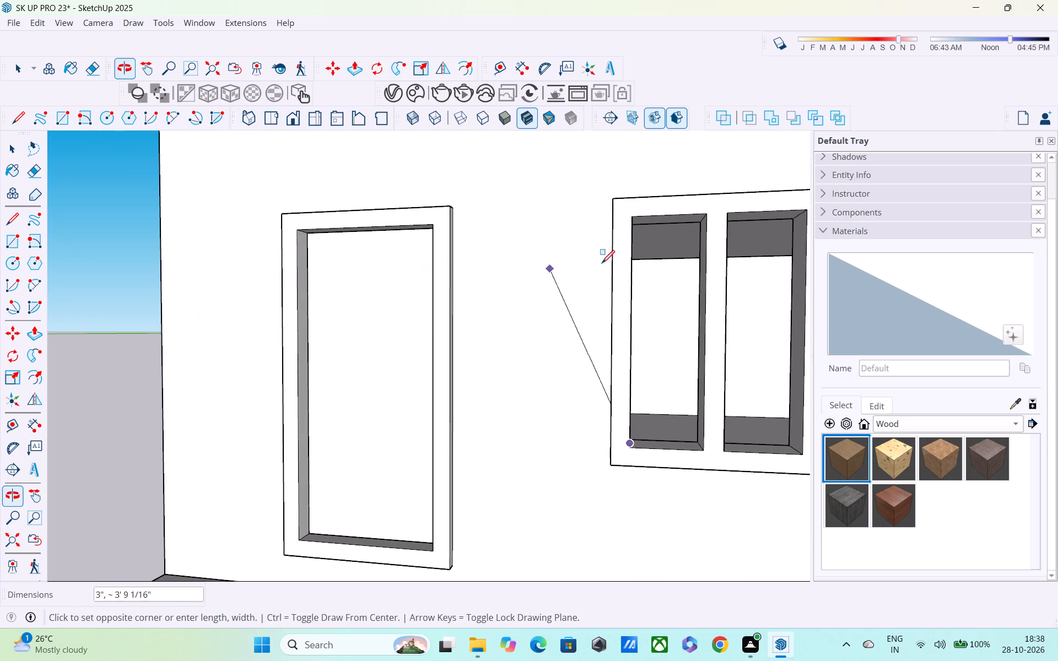
middle_click_drag(651, 259, 394, 259)
middle_click_drag(408, 262, 553, 230)
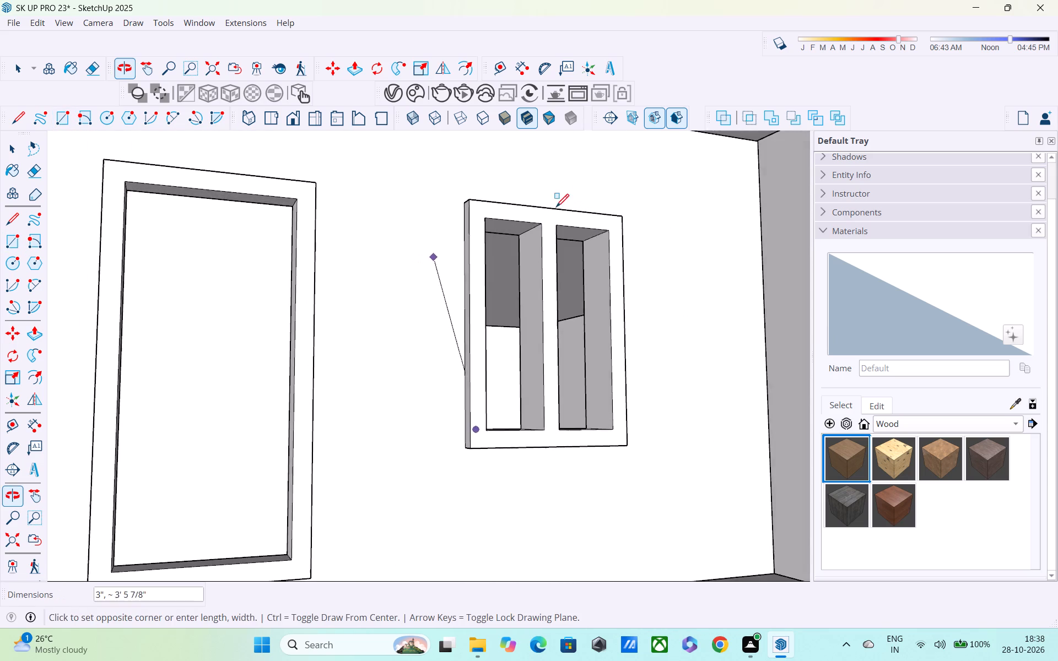
scroll(546, 229, "up", 5)
left_click(517, 229)
Draw a rectangle filling the upper-floor window opening nearest the tower, between mid-depth points at its opposite lower and upper corners.
middle_click_drag(622, 290, 493, 202)
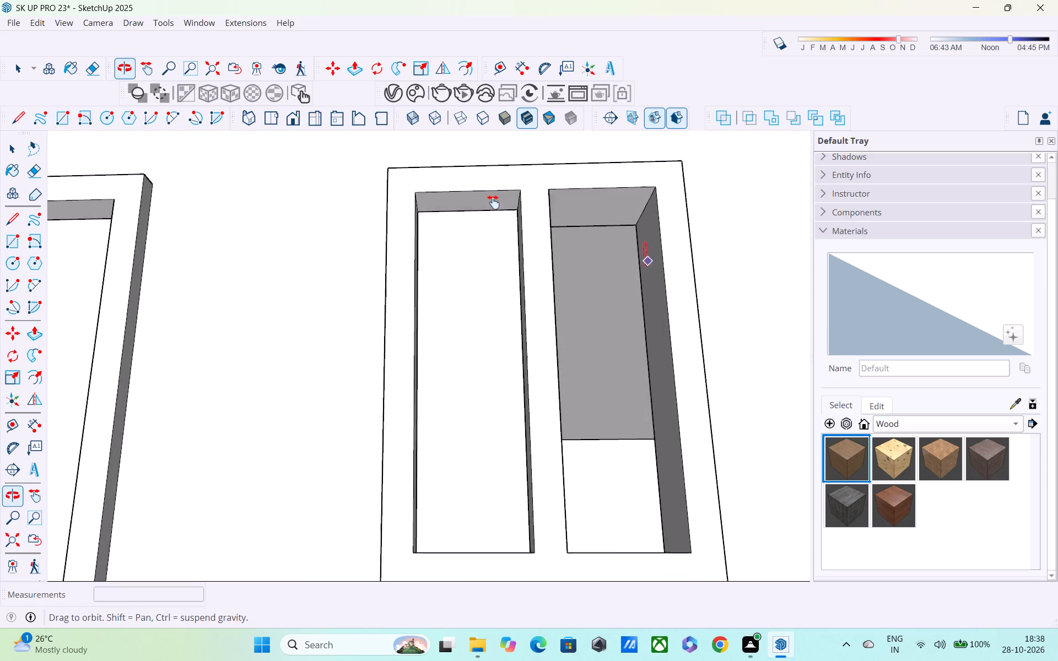
middle_click_drag(493, 202, 476, 162)
middle_click_drag(545, 317, 508, 422)
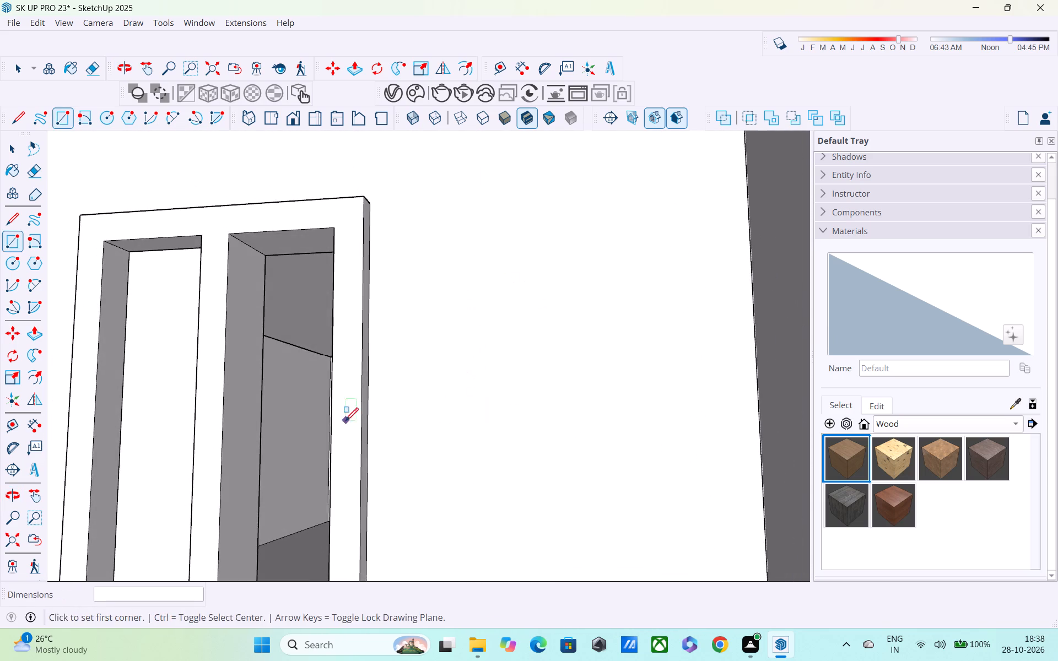
middle_click_drag(337, 422, 353, 275)
middle_click_drag(250, 410, 252, 482)
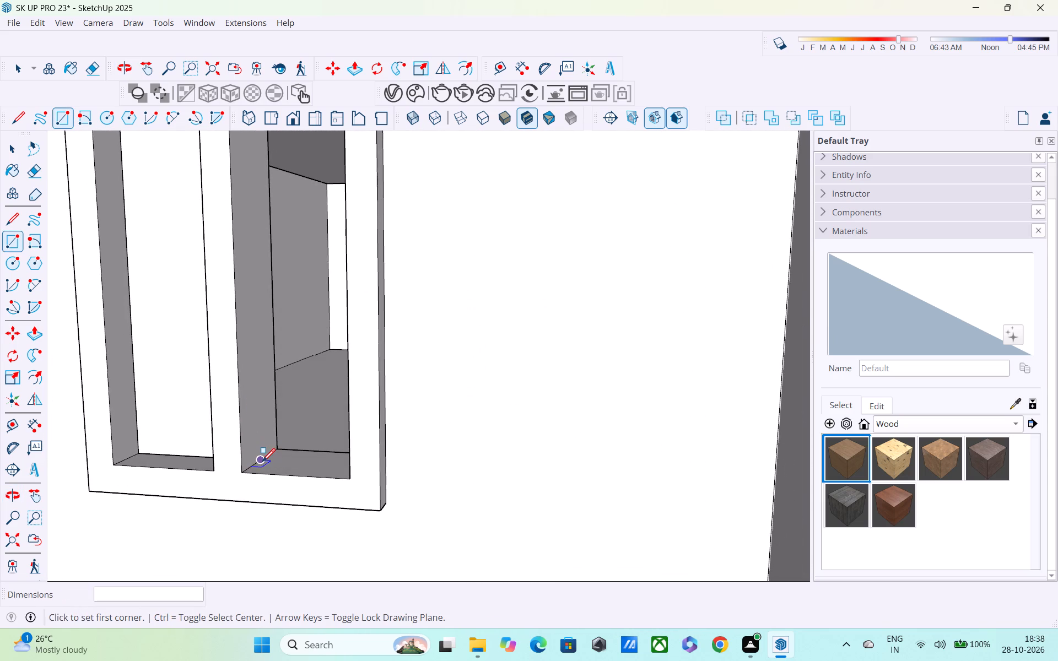
left_click(262, 463)
middle_click_drag(334, 434, 271, 356)
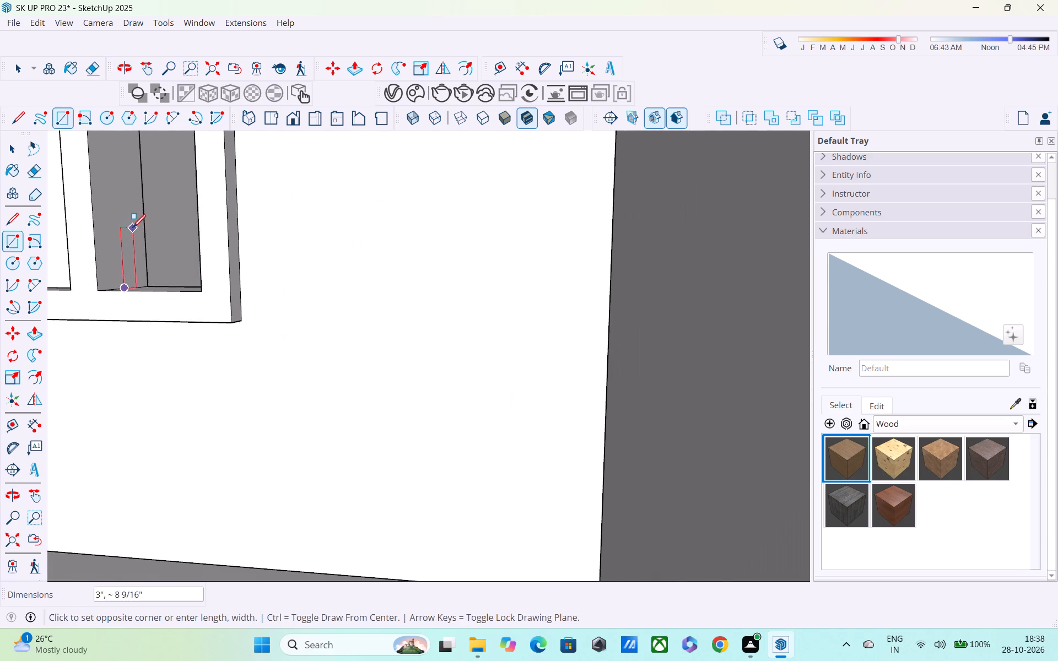
middle_click_drag(133, 229, 451, 335)
middle_click_drag(508, 271, 366, 349)
middle_click_drag(402, 340, 471, 311)
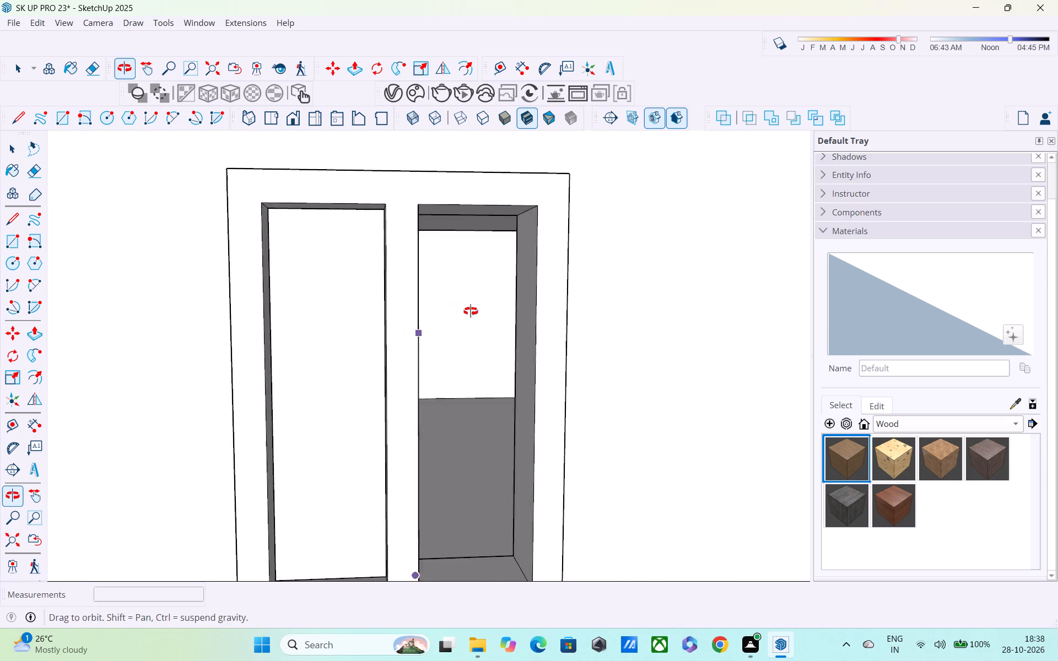
middle_click_drag(471, 311, 294, 334)
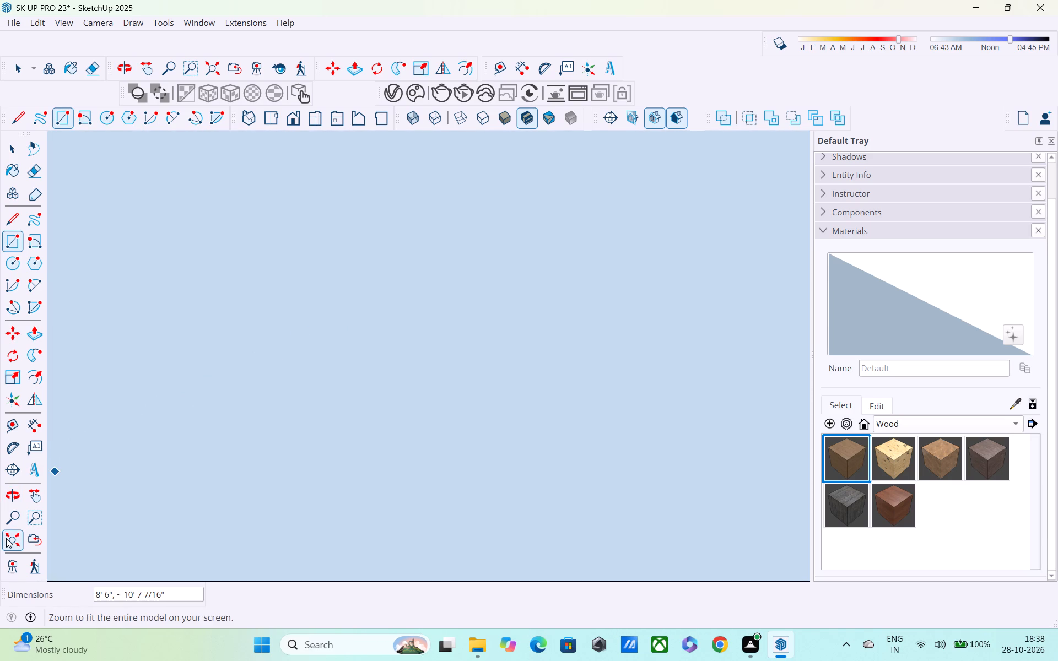
left_click(7, 539)
scroll(529, 308, "down", 4)
scroll(628, 281, "up", 7)
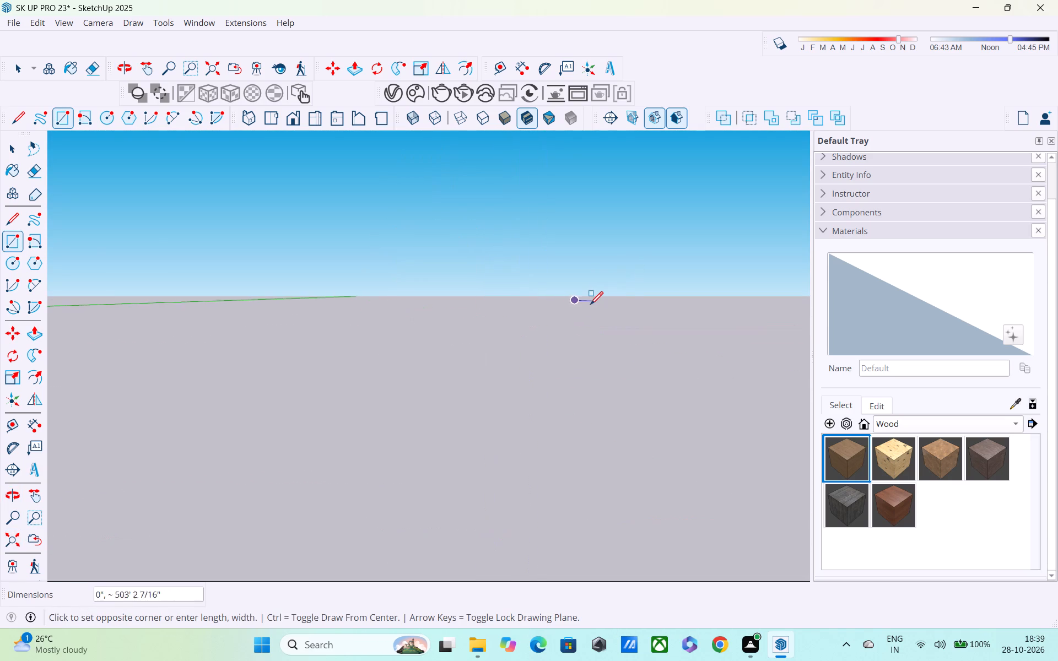
scroll(590, 306, "up", 20)
scroll(590, 306, "up", 13)
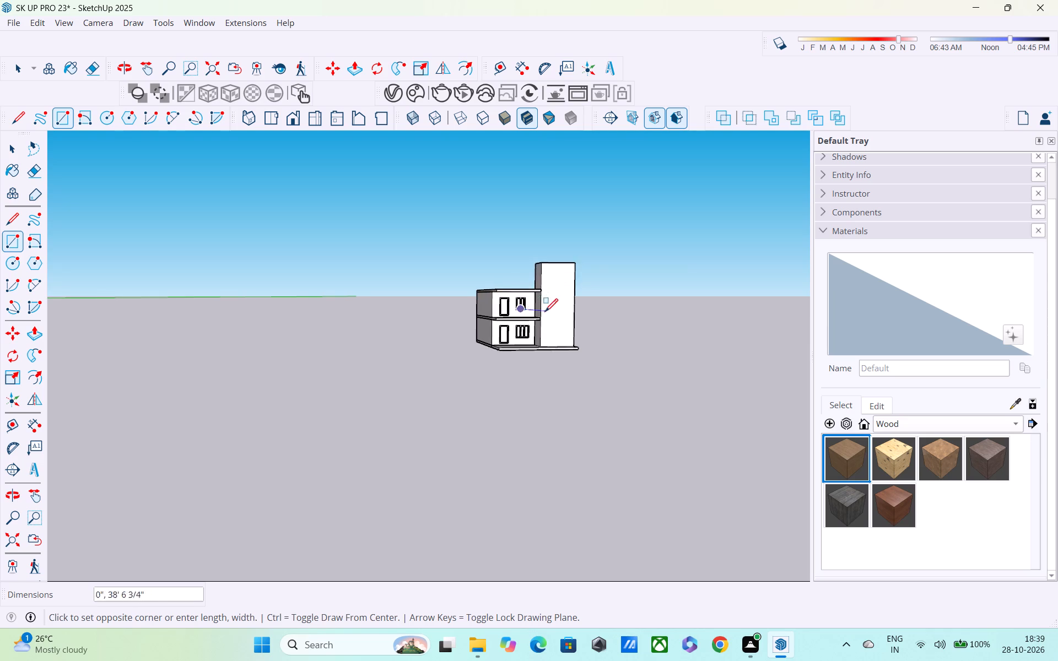
scroll(545, 313, "up", 9)
scroll(506, 291, "up", 10)
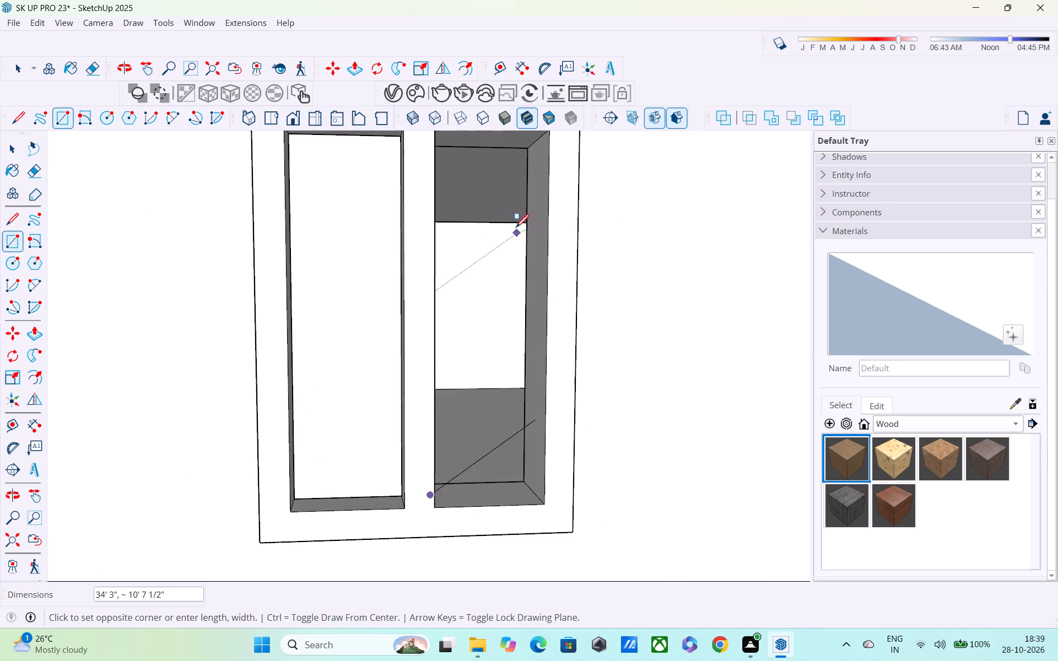
middle_click_drag(515, 228, 500, 236, "shift")
scroll(500, 236, "up", 1)
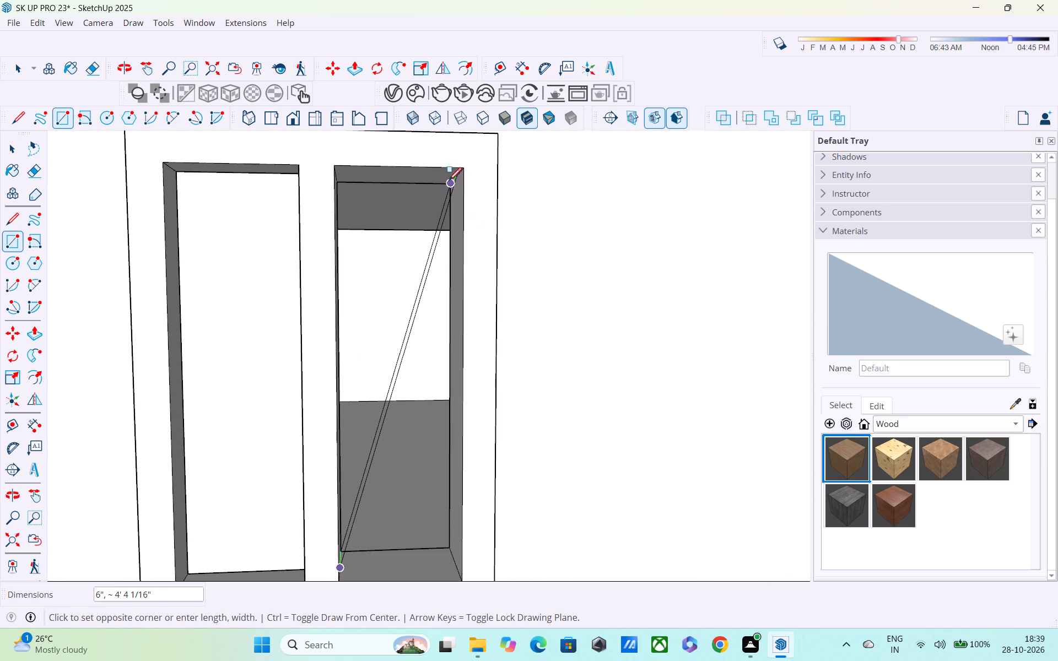
middle_click_drag(445, 185, 656, 161)
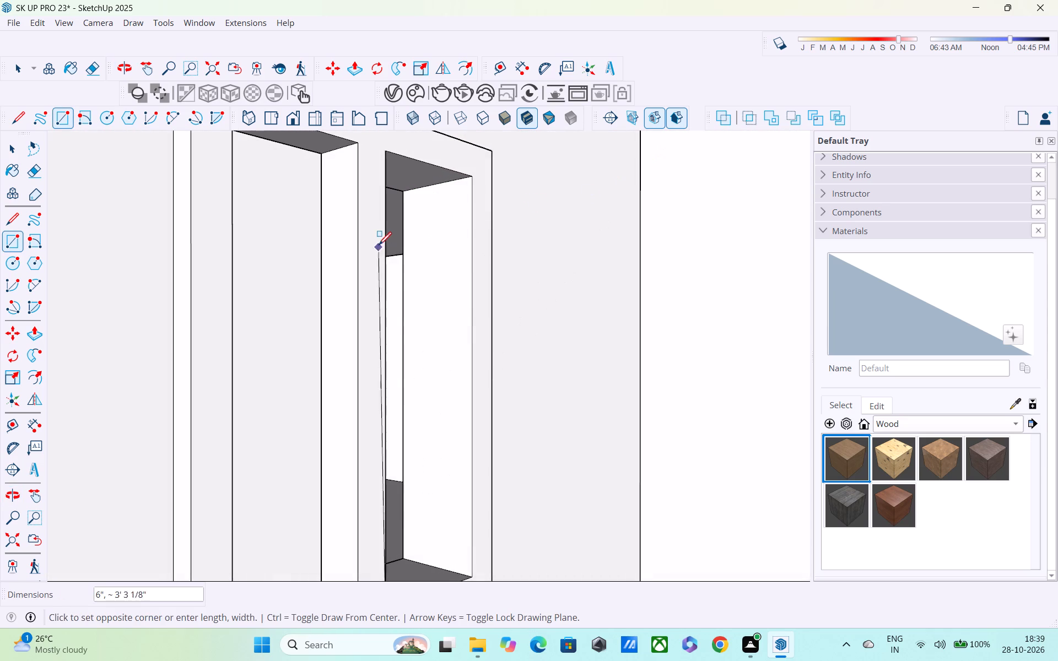
left_click(435, 186)
Examine the filled door and window openings on both floors, the projecting slabs and the base slab from the front and side.
scroll(439, 218, "down", 3)
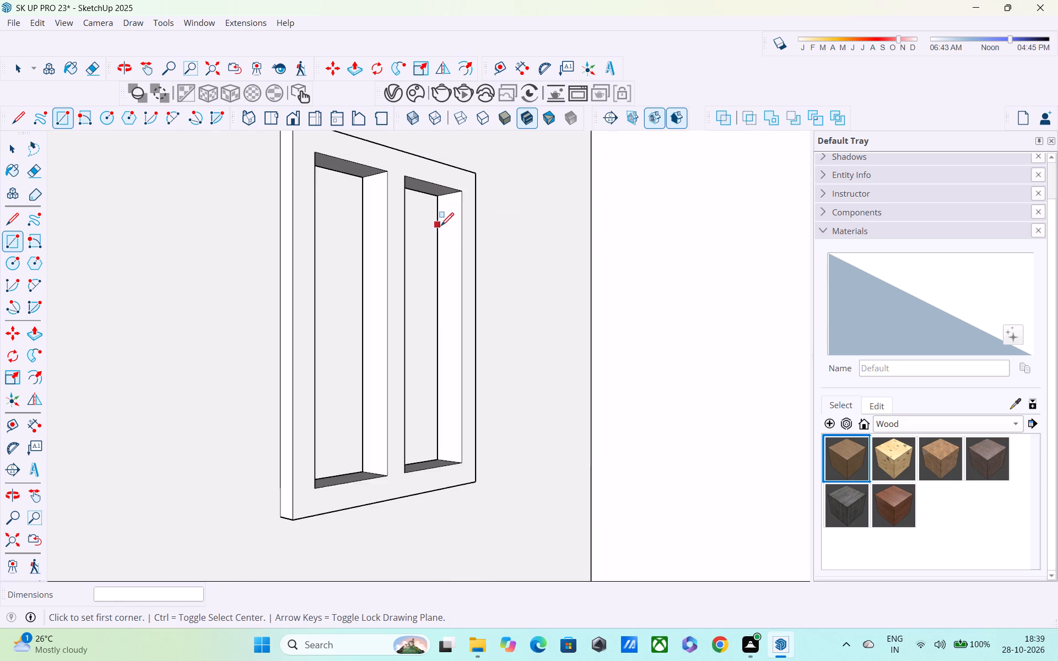
scroll(441, 227, "down", 1)
middle_click_drag(440, 252, 341, 257)
scroll(341, 257, "down", 9)
scroll(368, 329, "up", 1)
middle_click_drag(366, 323, 366, 209, "shift")
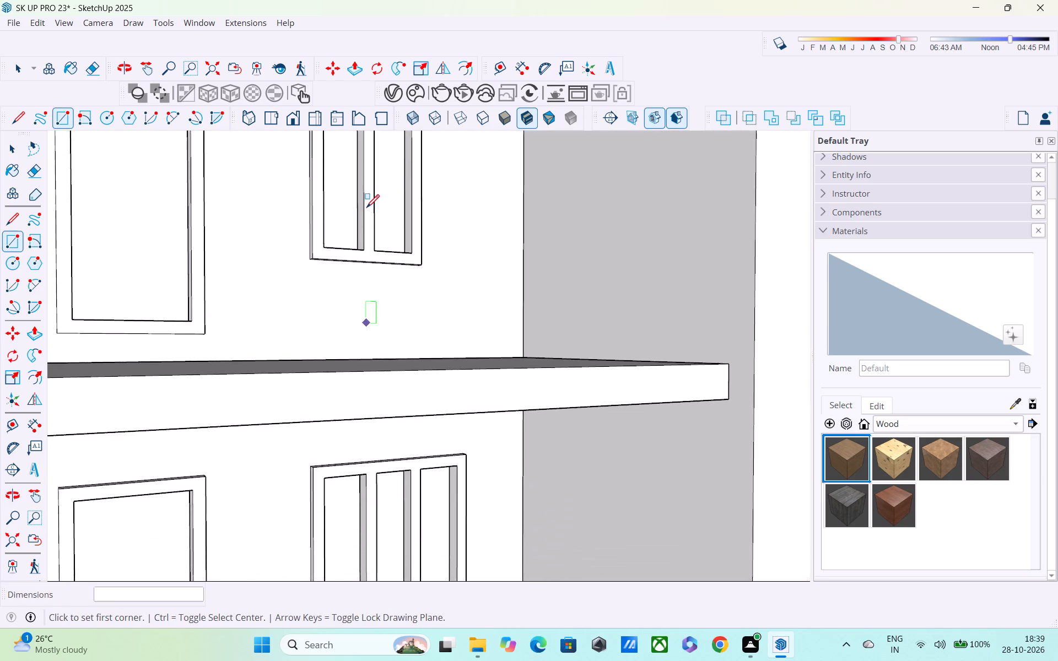
scroll(366, 213, "down", 6)
middle_click_drag(385, 327, 370, 254)
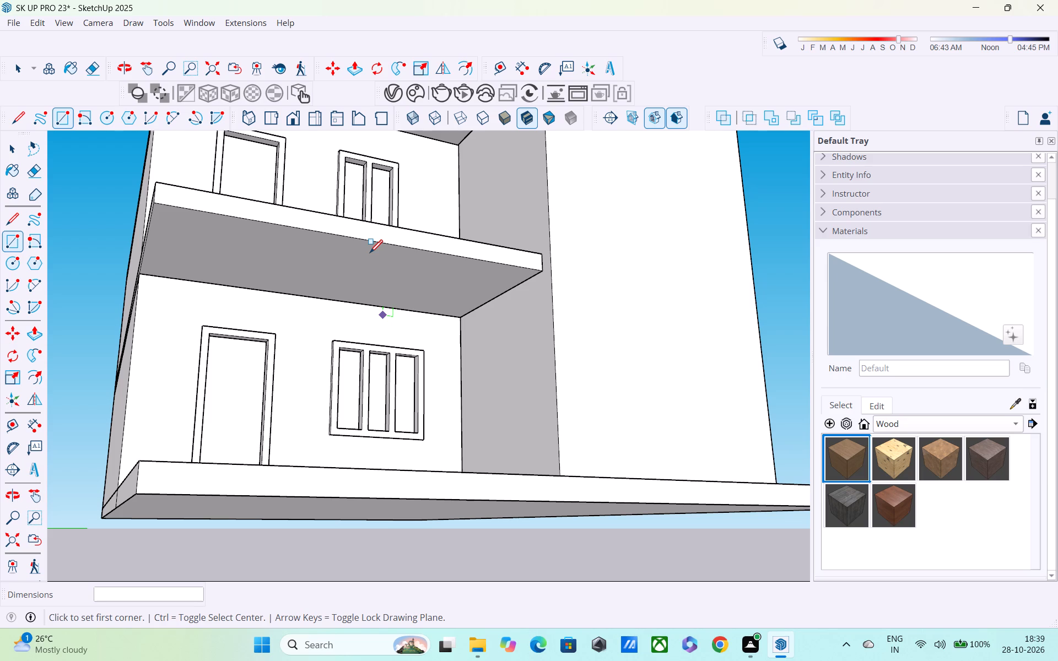
scroll(370, 300, "down", 2)
middle_click_drag(391, 366, 445, 484)
scroll(478, 519, "up", 5)
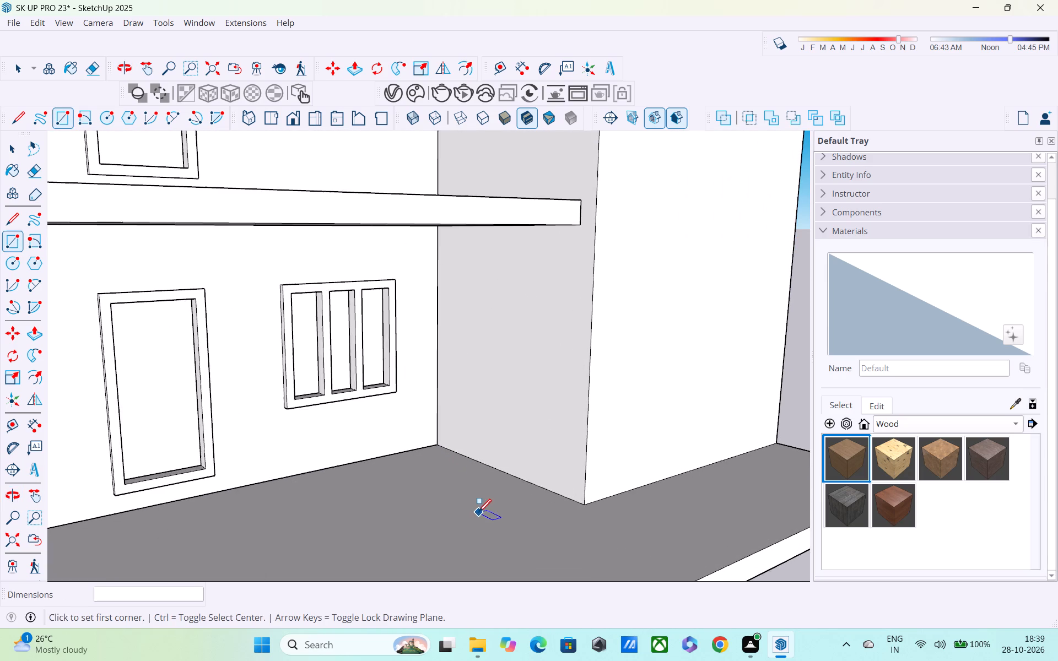
middle_click_drag(476, 510, 432, 387)
middle_click_drag(431, 462, 435, 350)
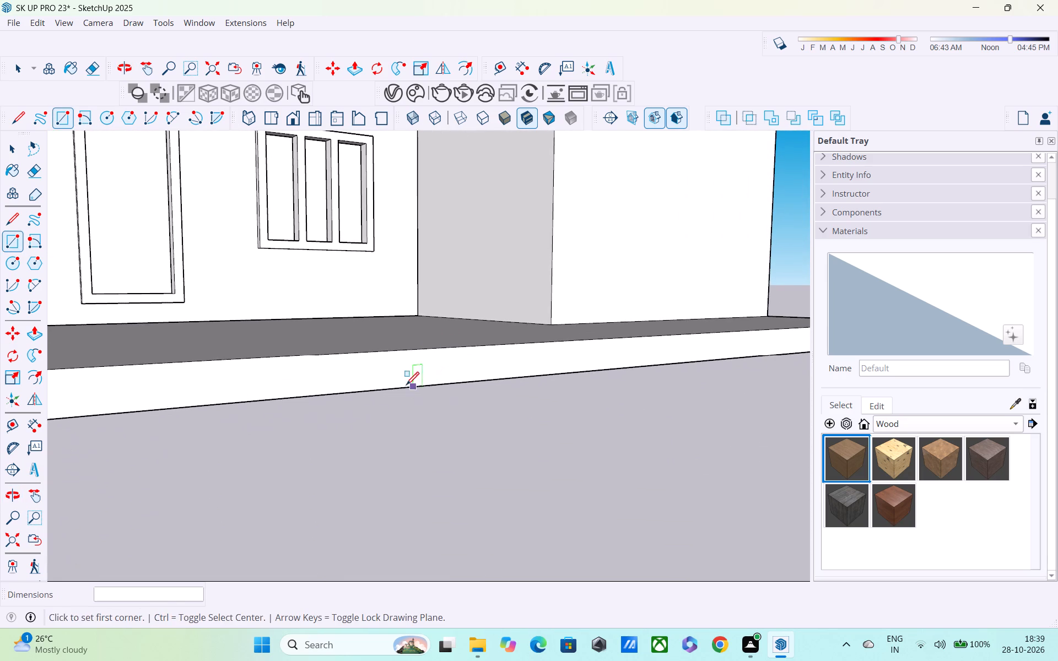
key("space")
middle_click_drag(395, 359, 500, 419, "shift")
middle_click_drag(247, 521, 439, 491)
scroll(434, 459, "down", 14)
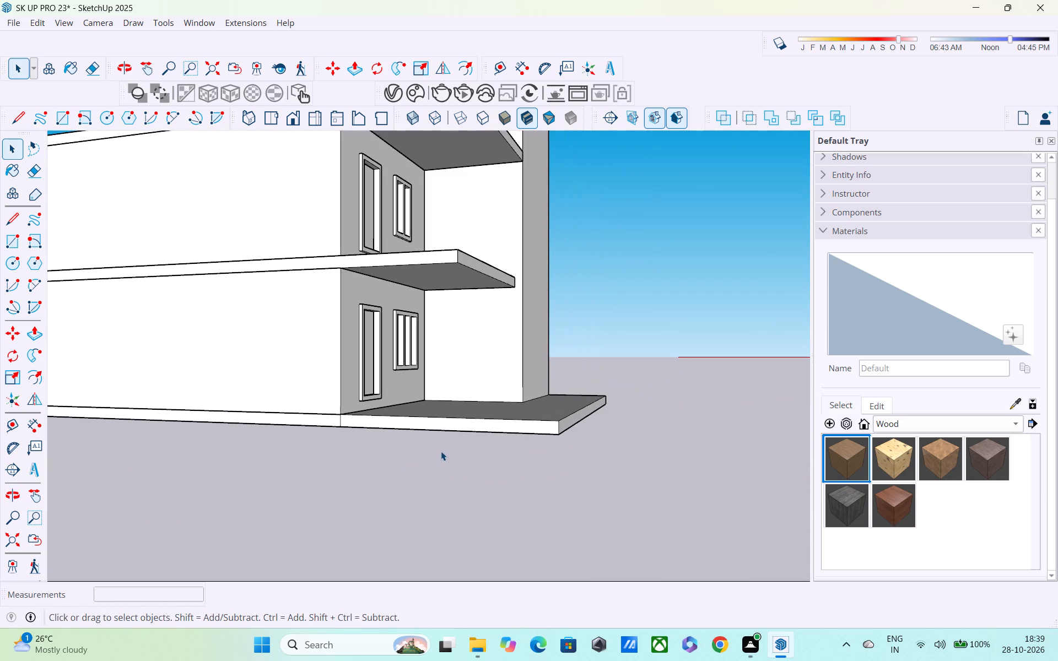
middle_click_drag(444, 454, 461, 447)
scroll(444, 432, "up", 4)
middle_click_drag(423, 425, 372, 414)
scroll(369, 414, "up", 1)
scroll(369, 422, "down", 2)
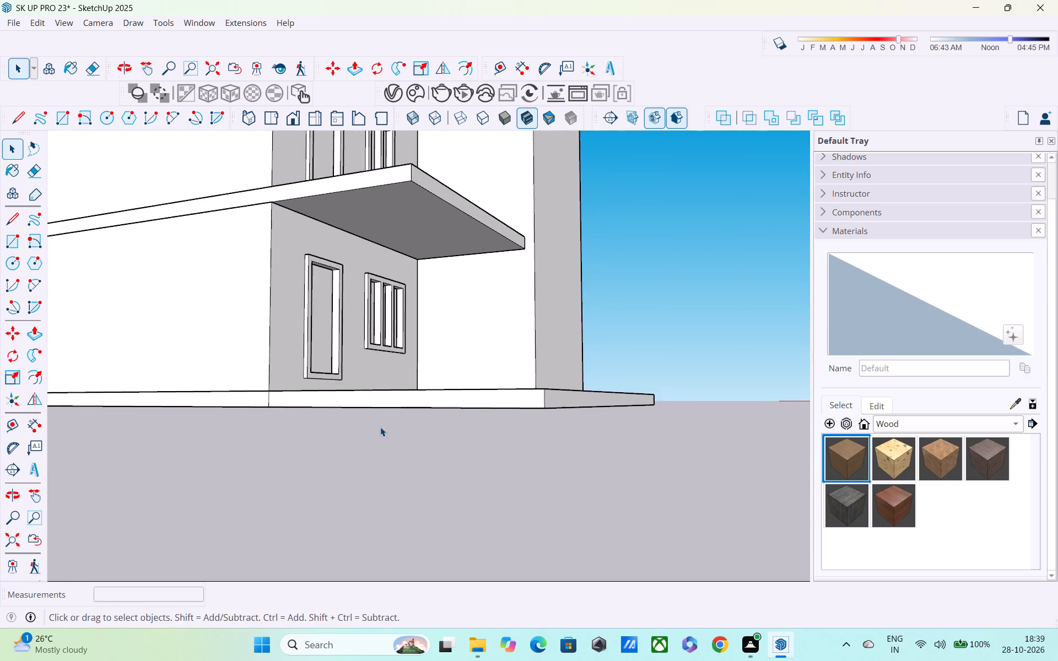
scroll(380, 427, "down", 2)
middle_click_drag(501, 400, 312, 442)
scroll(478, 367, "up", 2)
middle_click_drag(480, 371, 396, 373)
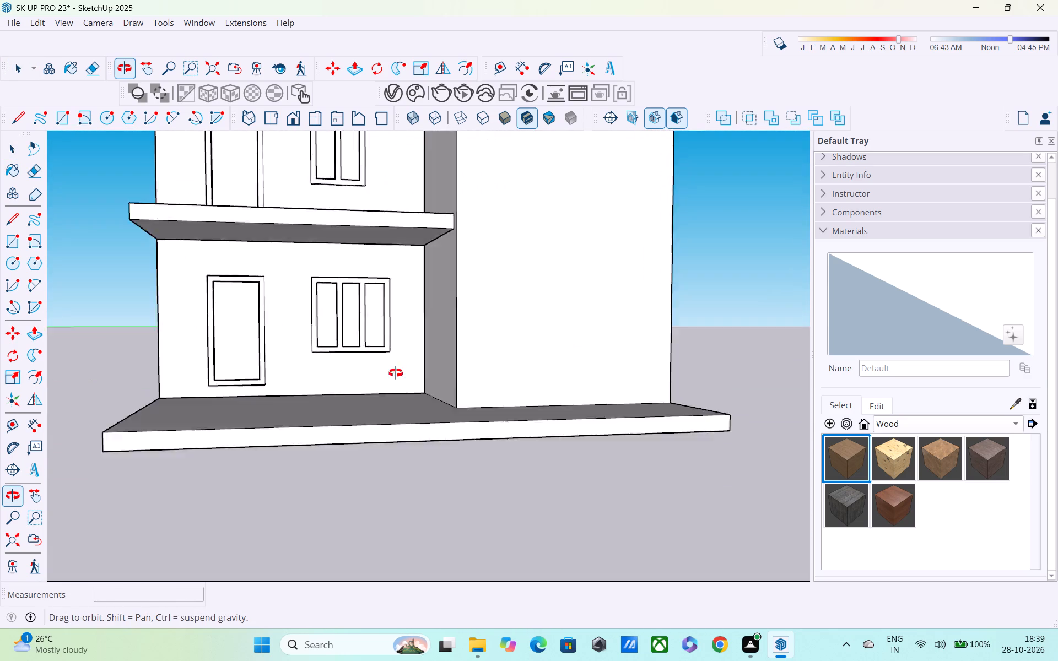
middle_click_drag(396, 373, 384, 409)
Examine the base slab's front edge, the porch floor and the foot of the tower from above and below.
double_click(506, 403)
middle_click_drag(507, 408, 498, 370)
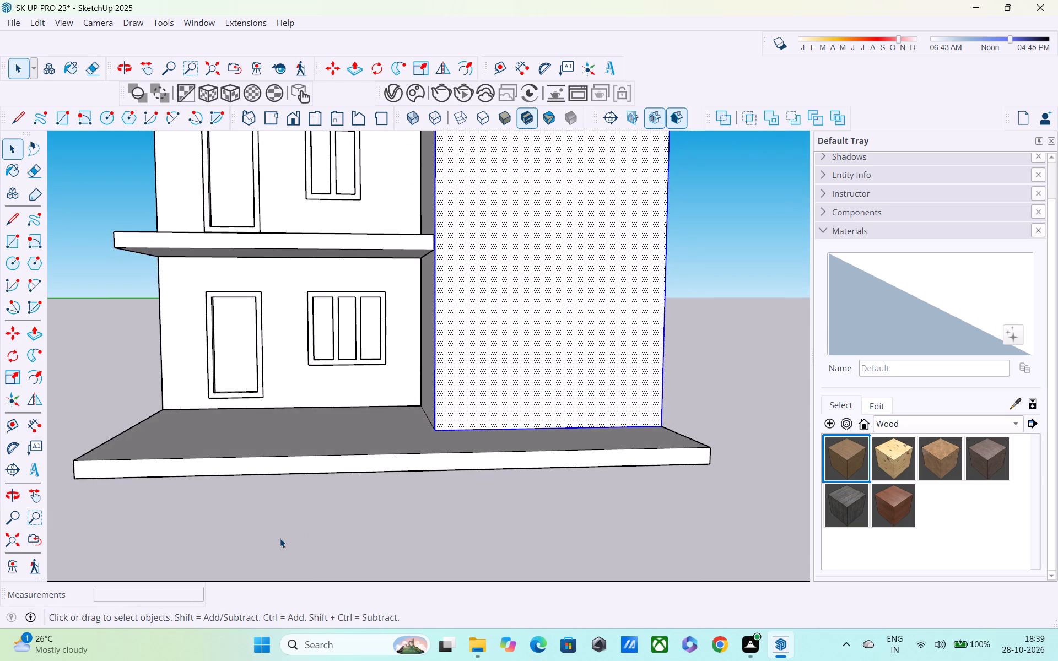
key("space")
left_click_drag(319, 453, 323, 462)
left_click(323, 462)
middle_click_drag(323, 462, 409, 545)
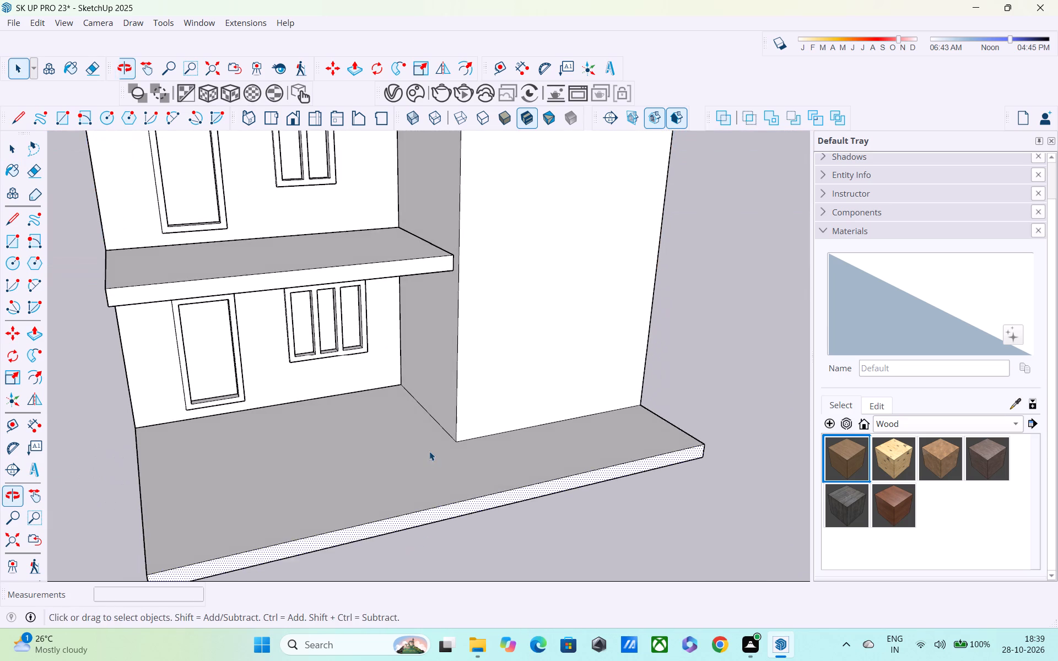
scroll(429, 451, "up", 4)
middle_click_drag(429, 473, 453, 438)
middle_click_drag(461, 465, 512, 407, "shift")
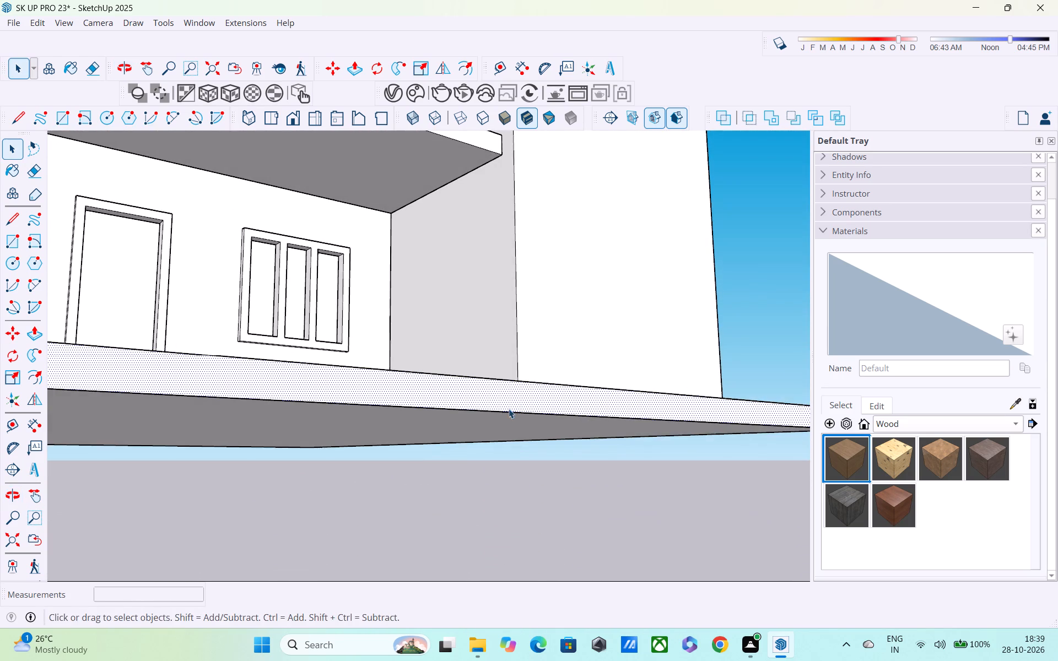
scroll(462, 402, "up", 3)
middle_click_drag(452, 377, 411, 508)
scroll(512, 479, "up", 4)
middle_click_drag(500, 478, 438, 478)
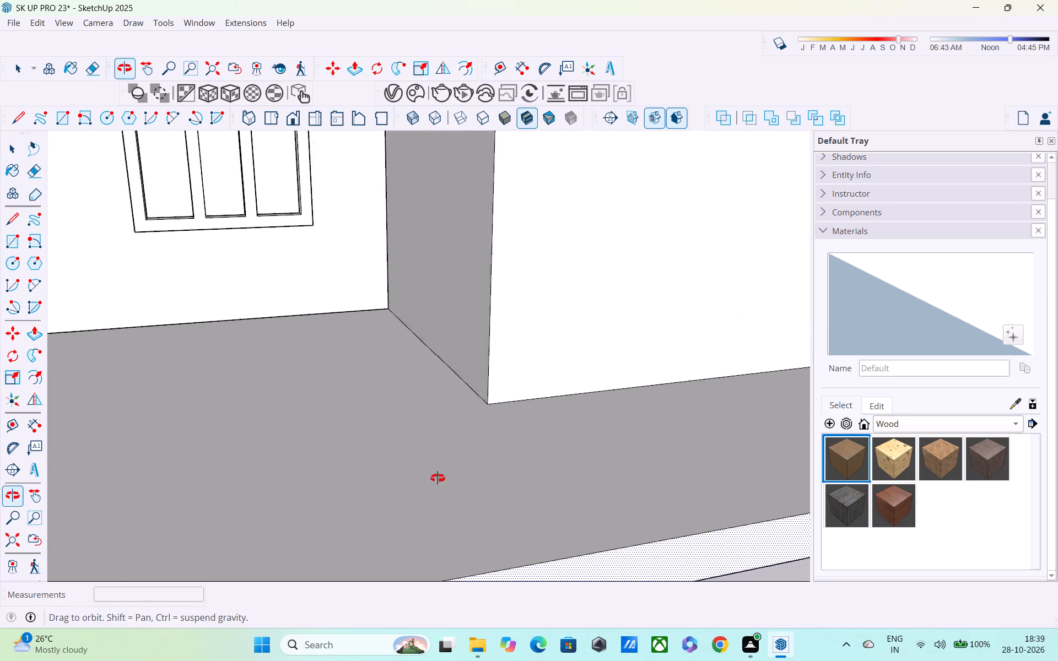
middle_click_drag(438, 478, 357, 481)
scroll(334, 465, "down", 6)
middle_click_drag(322, 506, 425, 429)
scroll(427, 446, "down", 5)
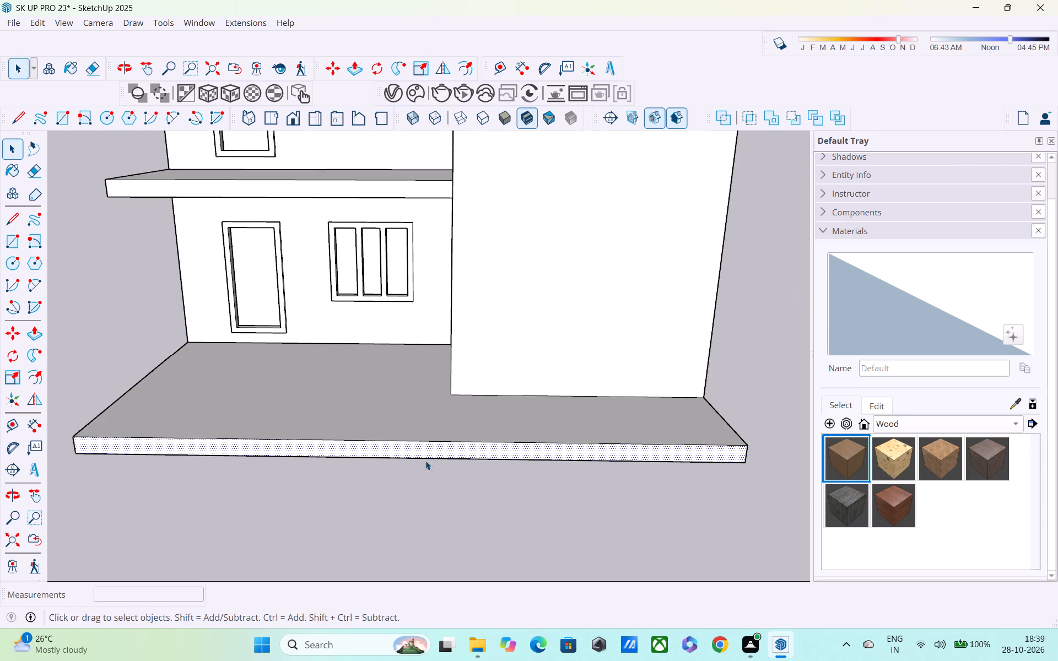
scroll(424, 454, "down", 5)
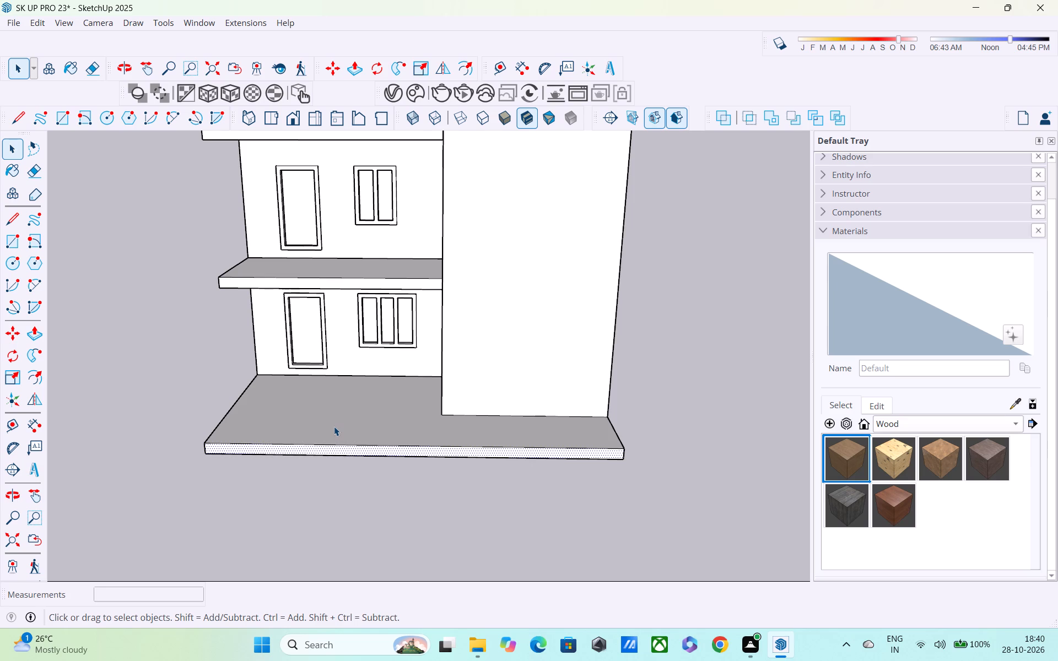
middle_click_drag(348, 452, 407, 551, "shift")
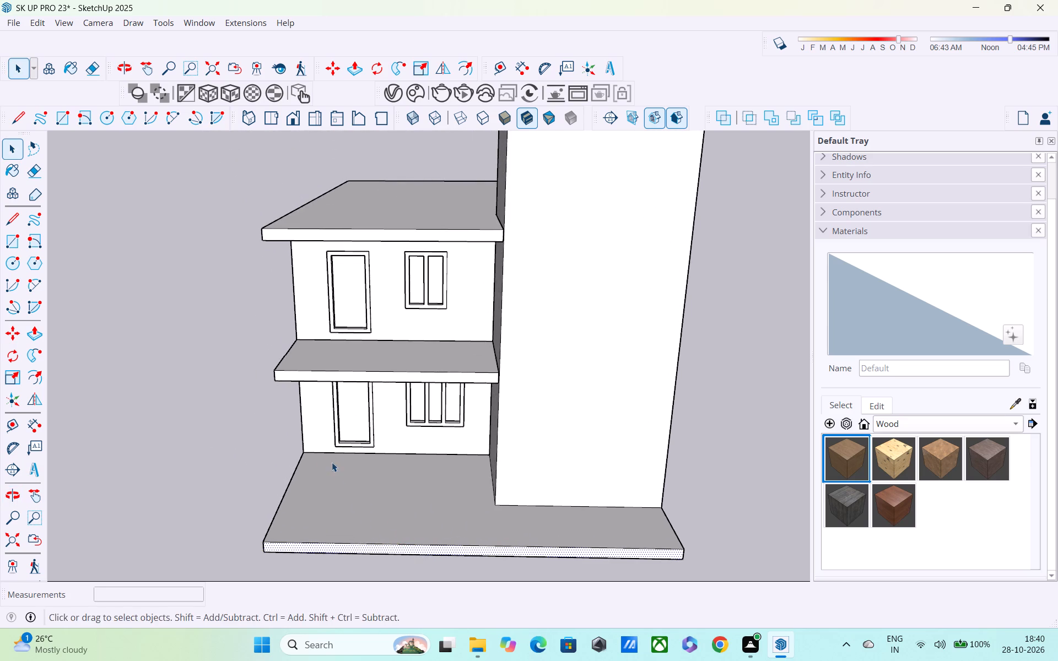
Divide the base slab's top with a line about 17' long from the tower corner to the side edge, and trace that edge from the house corner.
middle_click_drag(332, 463, 693, 403)
scroll(613, 402, "up", 3)
key("l")
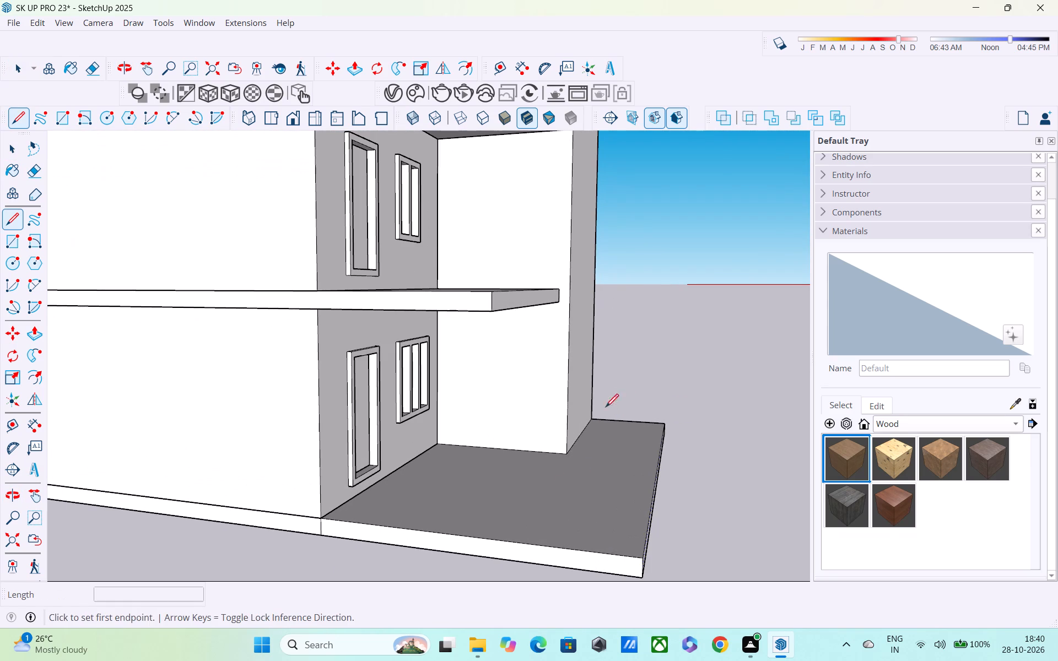
left_click(561, 451)
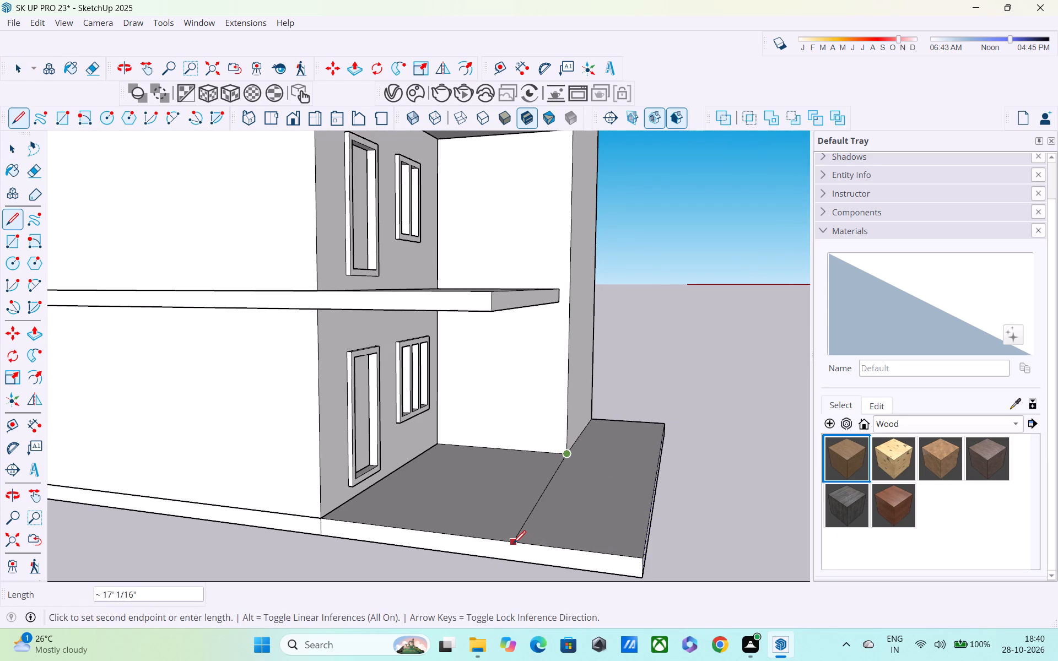
left_click(513, 544)
left_click(320, 520)
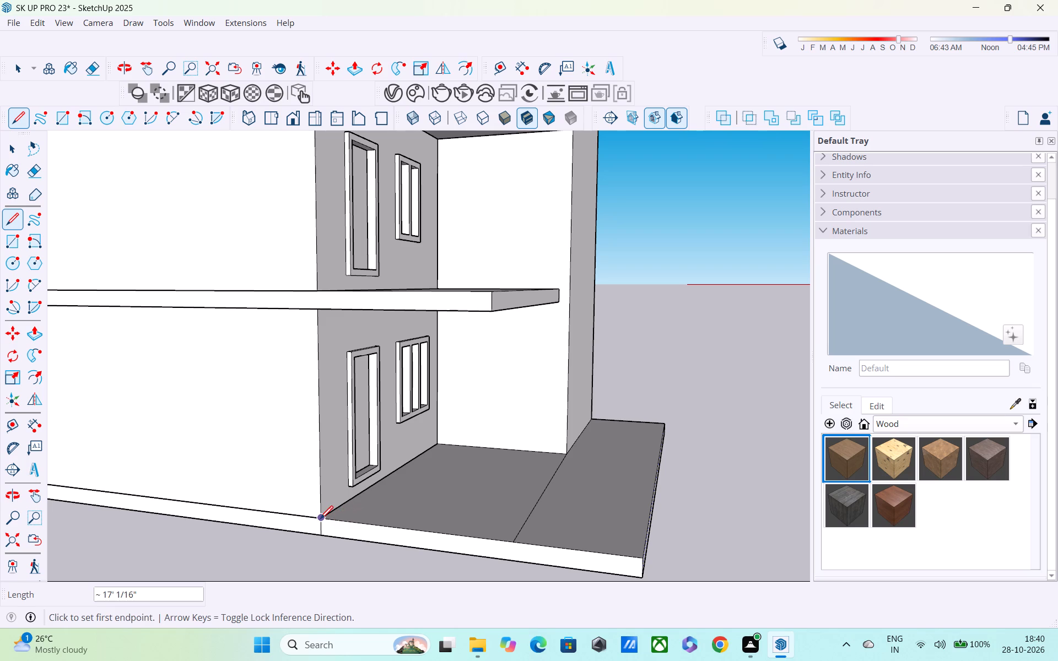
left_click(509, 541)
middle_click_drag(541, 519, 408, 577)
key("space")
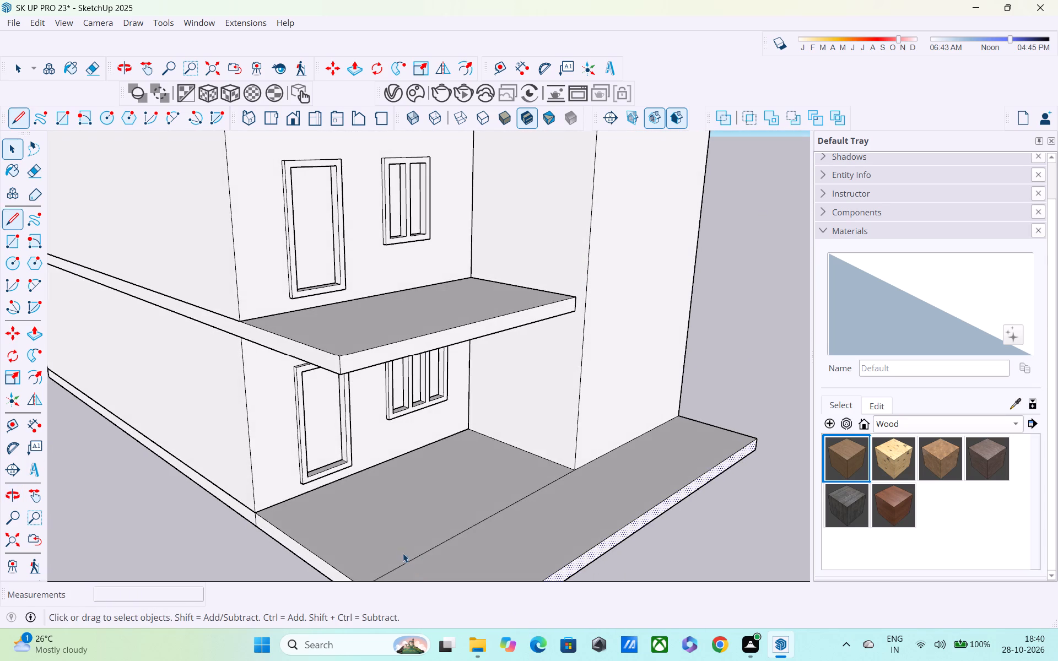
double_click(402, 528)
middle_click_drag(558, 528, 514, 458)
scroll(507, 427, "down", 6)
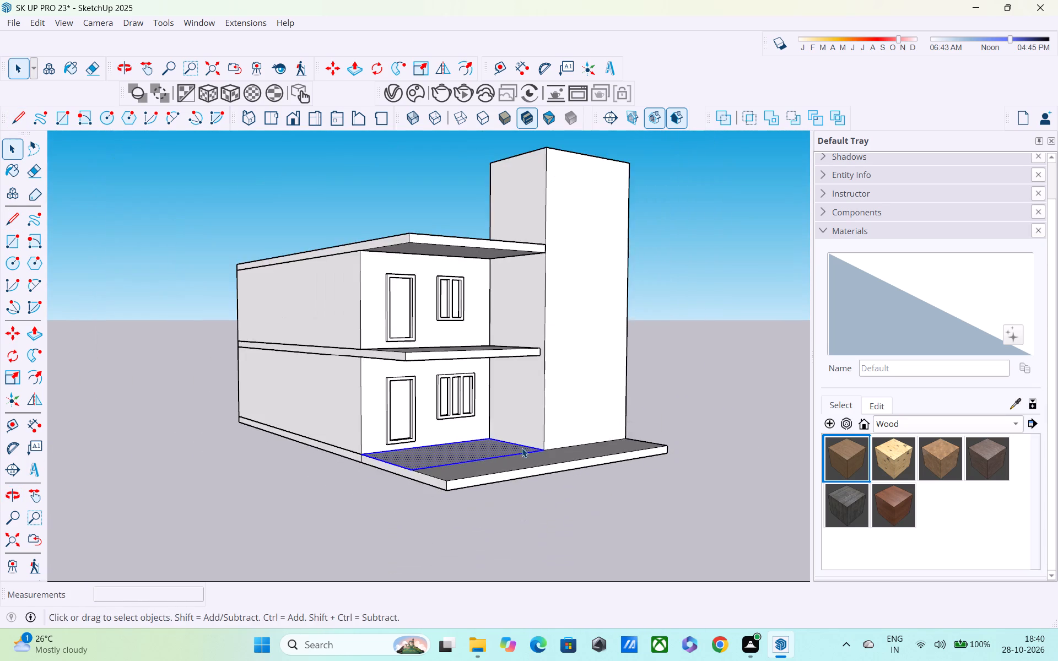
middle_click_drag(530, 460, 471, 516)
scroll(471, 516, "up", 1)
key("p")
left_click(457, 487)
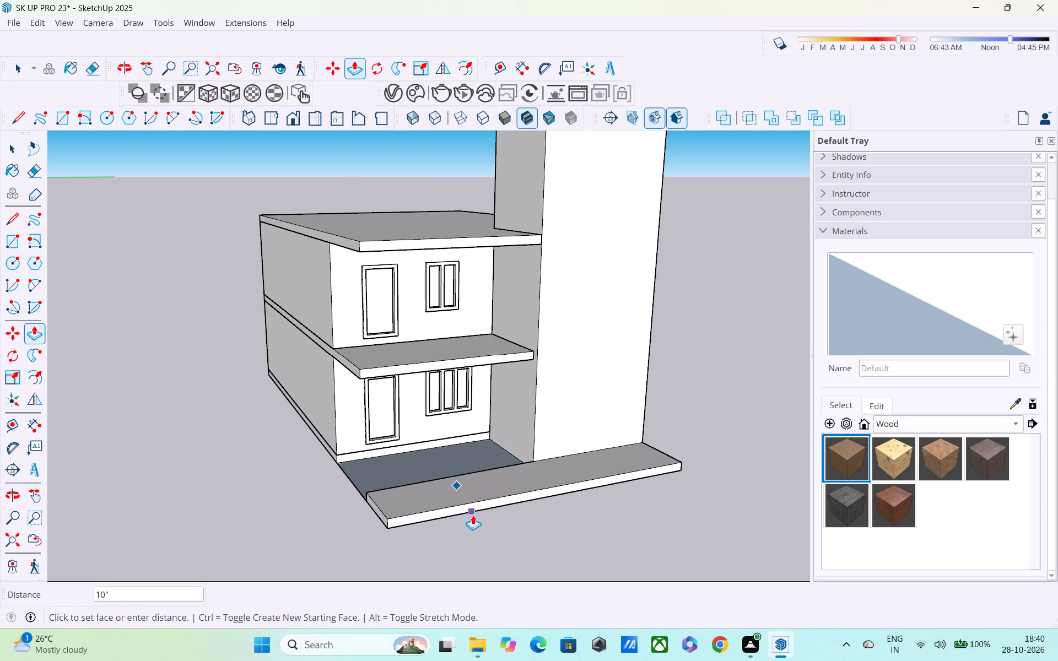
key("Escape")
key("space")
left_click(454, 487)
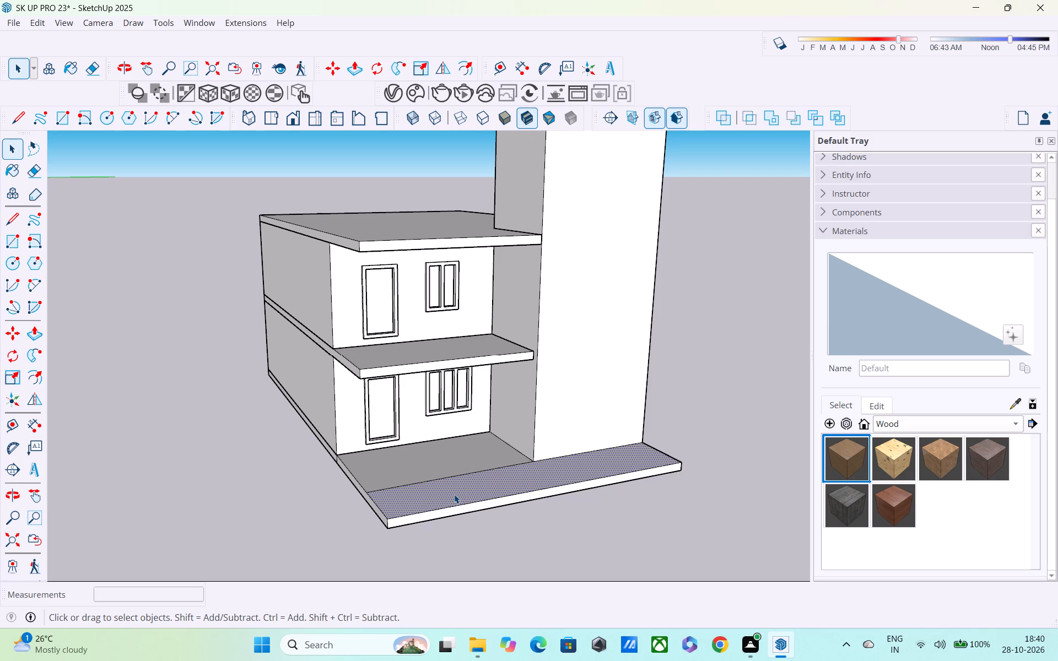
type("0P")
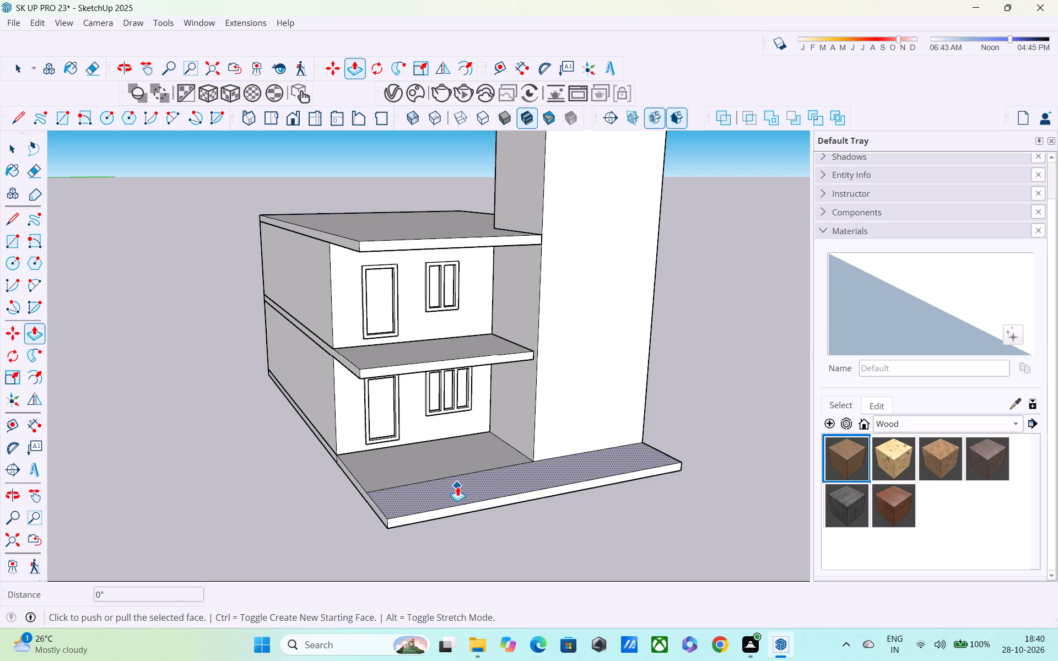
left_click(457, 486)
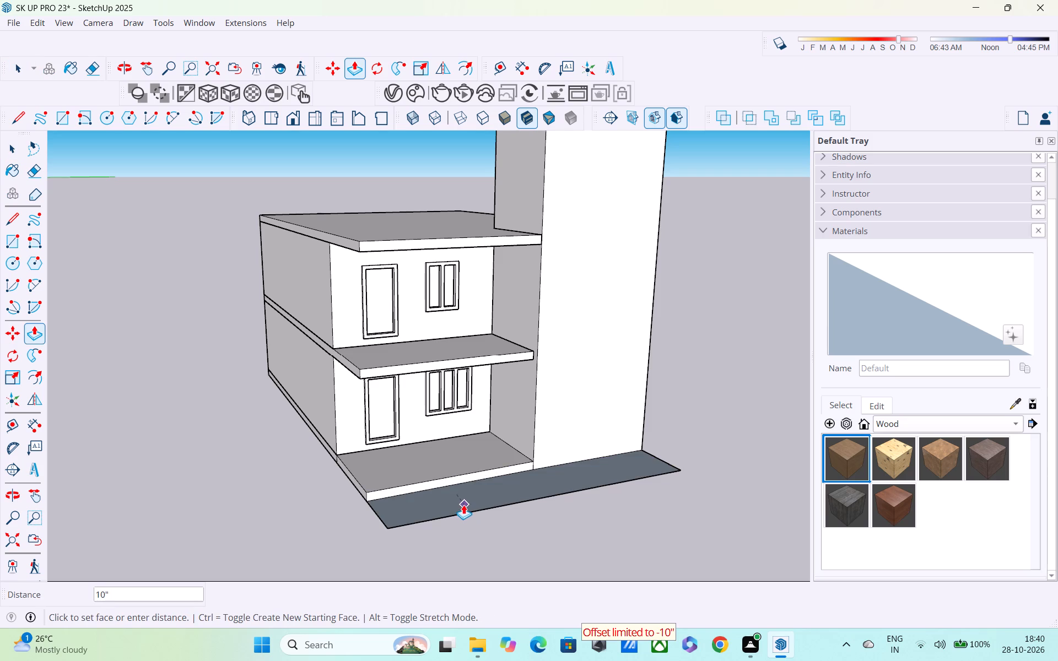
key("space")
Open the ground-floor group and extrude its underside 5' downward below the base slab.
middle_click_drag(463, 489, 472, 359)
scroll(471, 413, "up", 3)
middle_click_drag(463, 431, 667, 491)
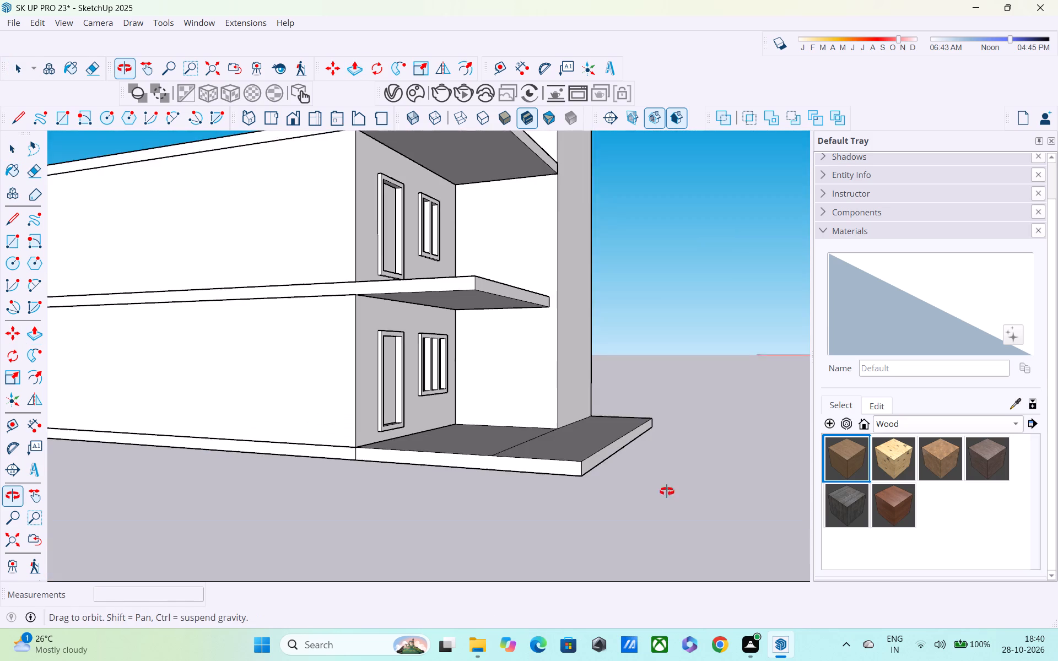
middle_click_drag(667, 491, 665, 492)
scroll(423, 487, "up", 2)
key("l")
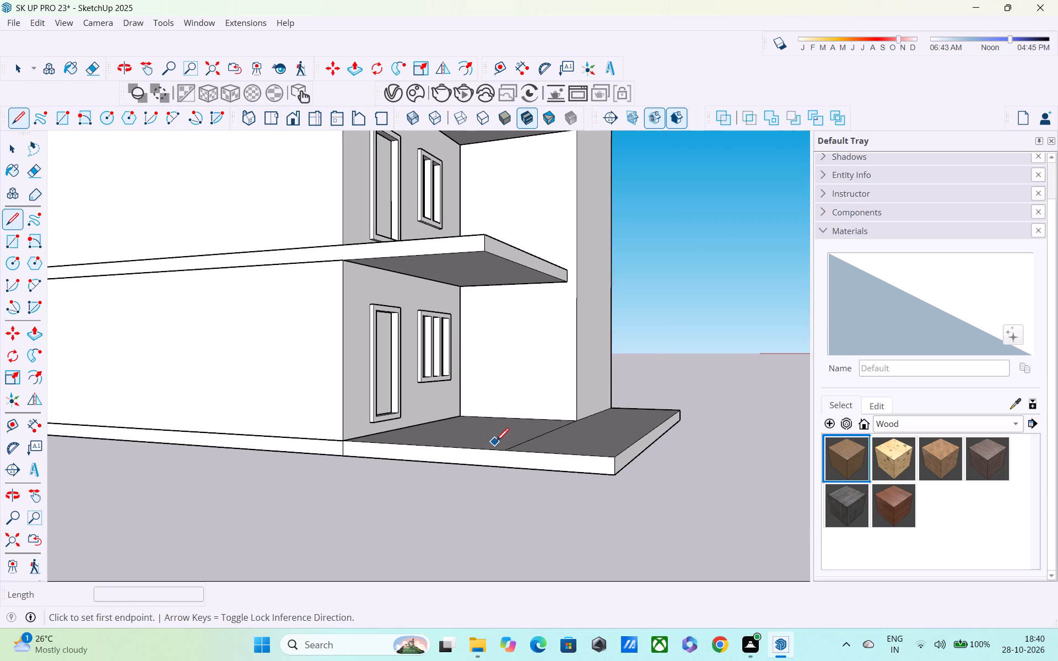
key("space")
middle_click_drag(505, 469, 506, 384)
left_click(430, 434)
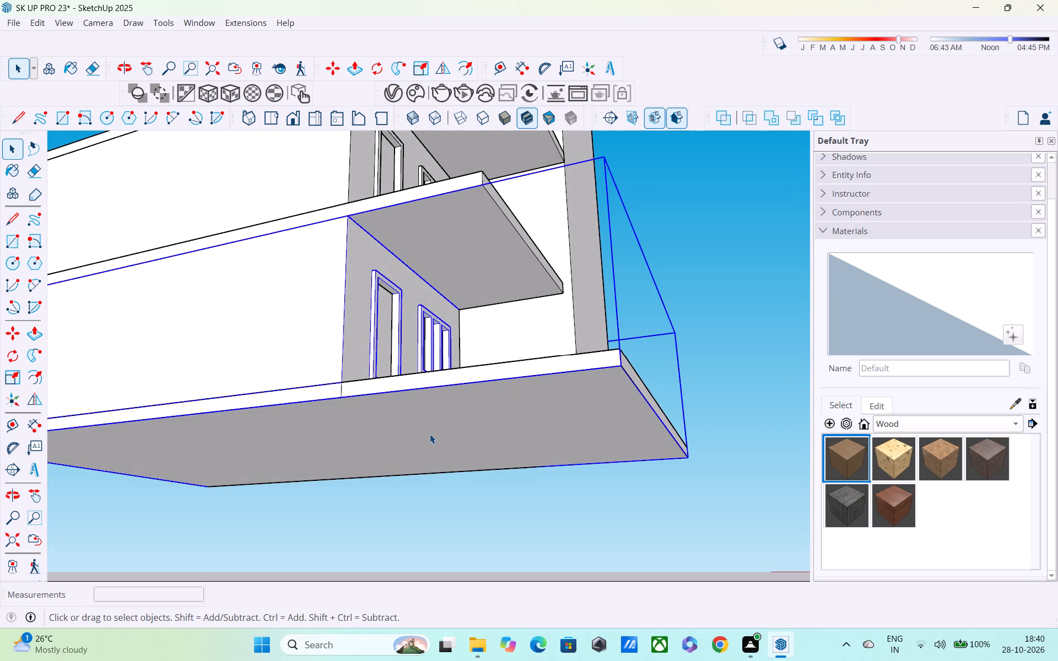
double_click(430, 434)
key("p")
left_click(431, 421)
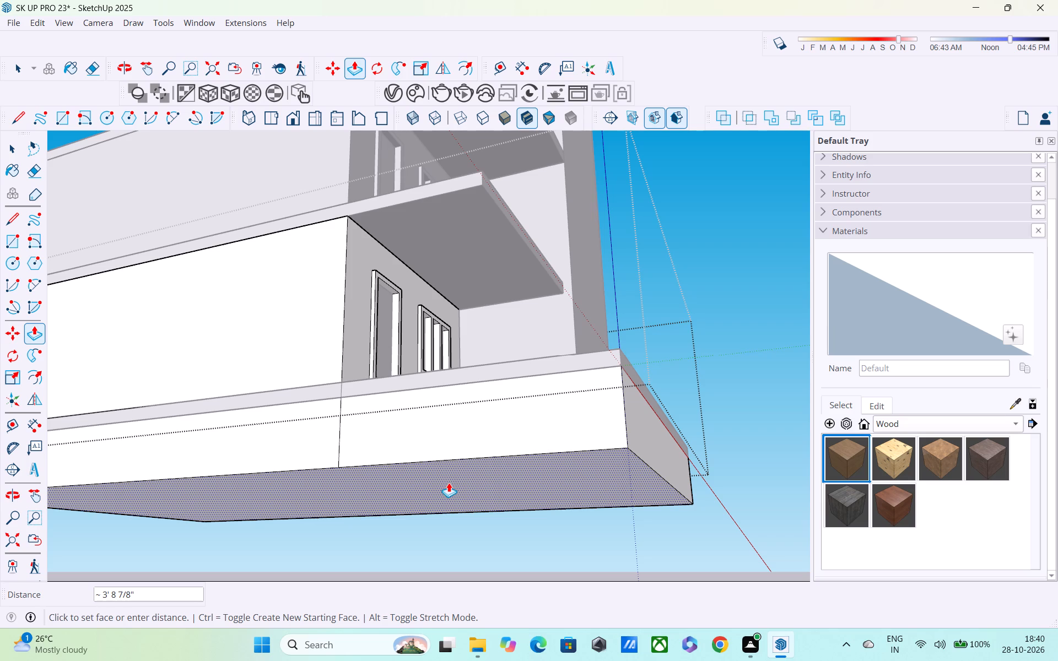
type("5'")
key("Return")
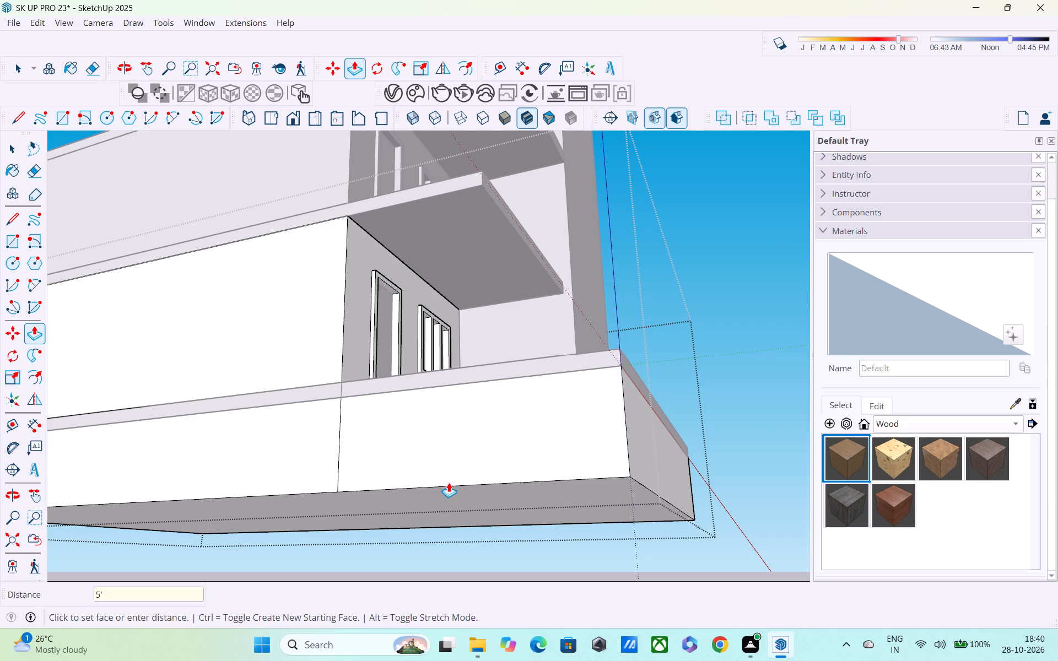
scroll(444, 464, "down", 3)
middle_click_drag(520, 467, 499, 561)
scroll(548, 474, "down", 3)
middle_click_drag(560, 483, 509, 516)
scroll(499, 516, "up", 1)
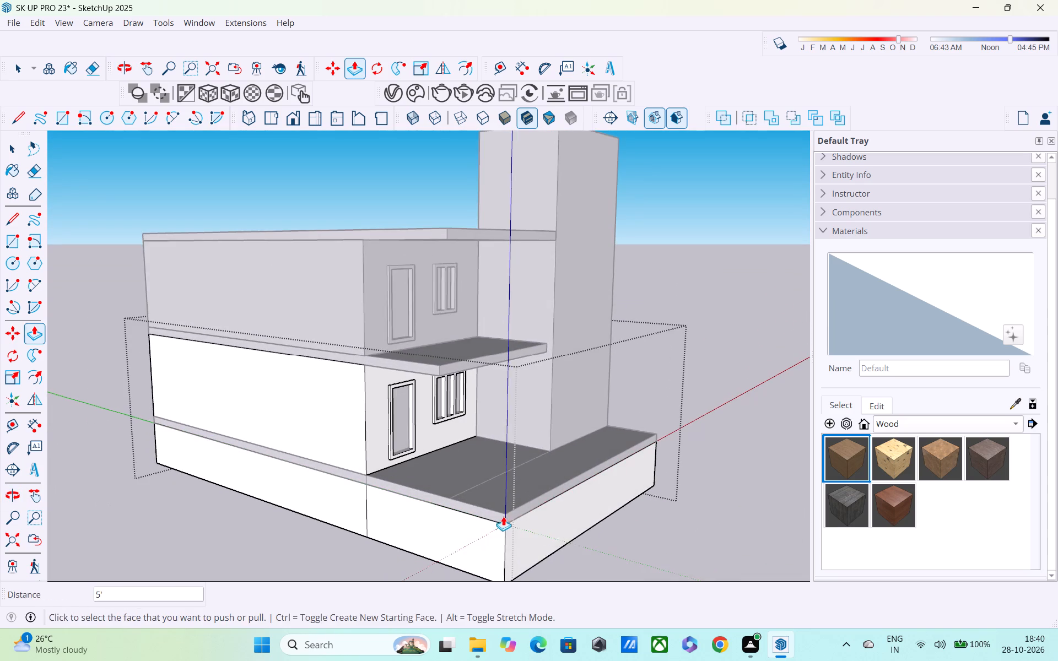
key("space")
scroll(508, 518, "up", 1)
left_click(721, 294)
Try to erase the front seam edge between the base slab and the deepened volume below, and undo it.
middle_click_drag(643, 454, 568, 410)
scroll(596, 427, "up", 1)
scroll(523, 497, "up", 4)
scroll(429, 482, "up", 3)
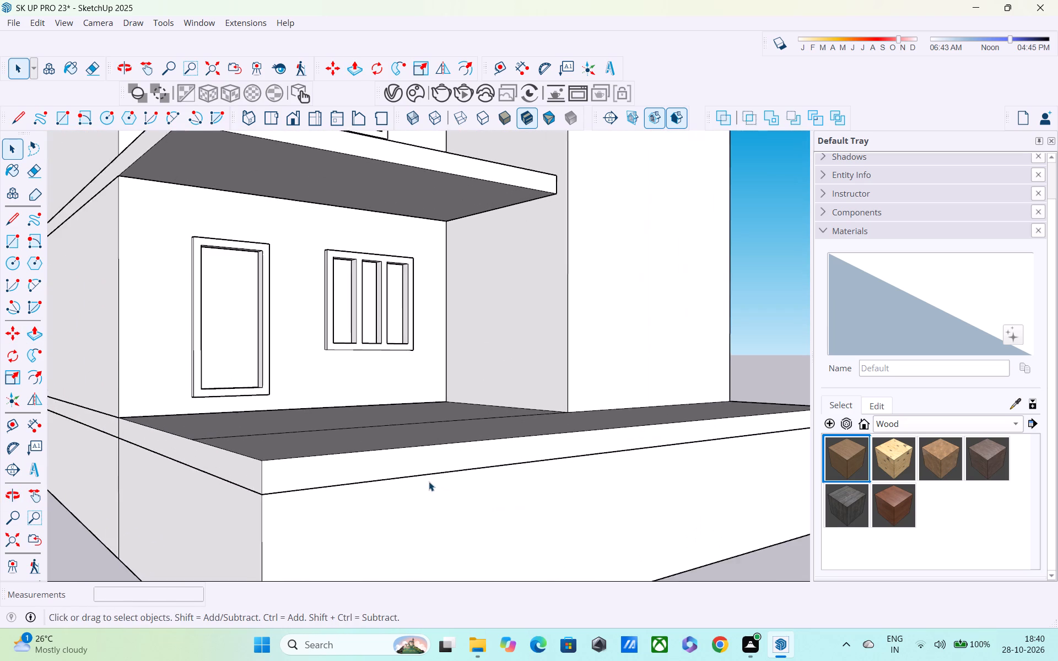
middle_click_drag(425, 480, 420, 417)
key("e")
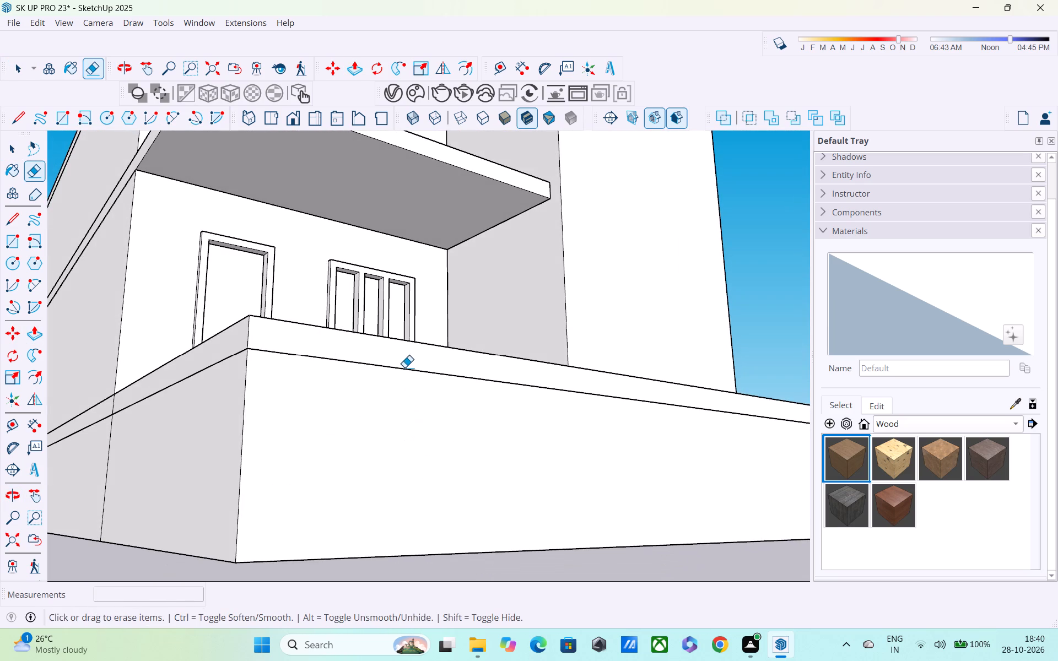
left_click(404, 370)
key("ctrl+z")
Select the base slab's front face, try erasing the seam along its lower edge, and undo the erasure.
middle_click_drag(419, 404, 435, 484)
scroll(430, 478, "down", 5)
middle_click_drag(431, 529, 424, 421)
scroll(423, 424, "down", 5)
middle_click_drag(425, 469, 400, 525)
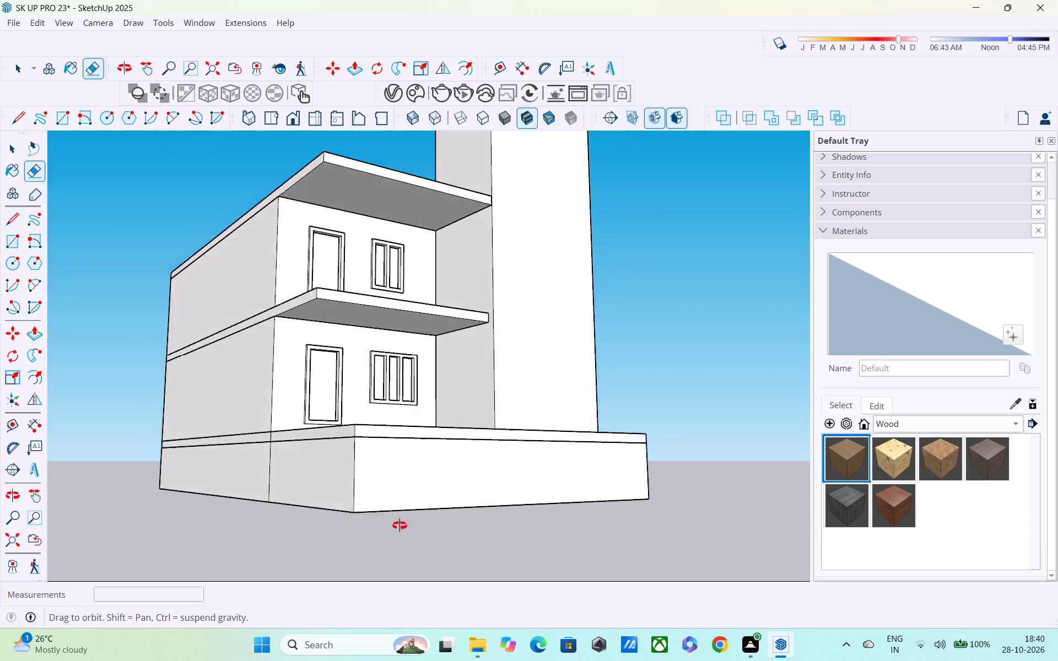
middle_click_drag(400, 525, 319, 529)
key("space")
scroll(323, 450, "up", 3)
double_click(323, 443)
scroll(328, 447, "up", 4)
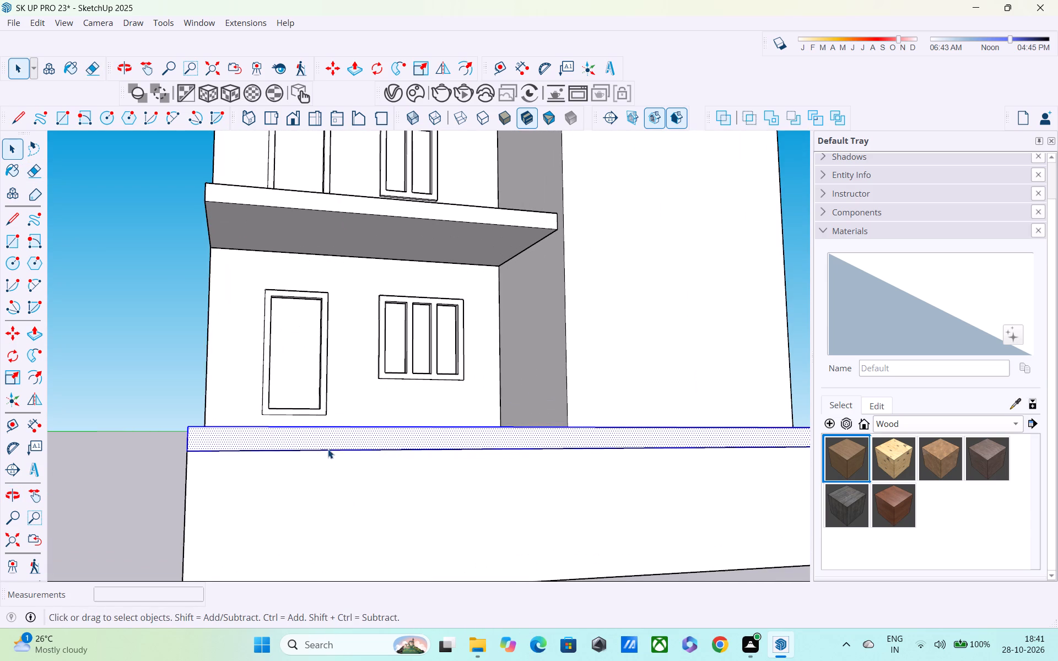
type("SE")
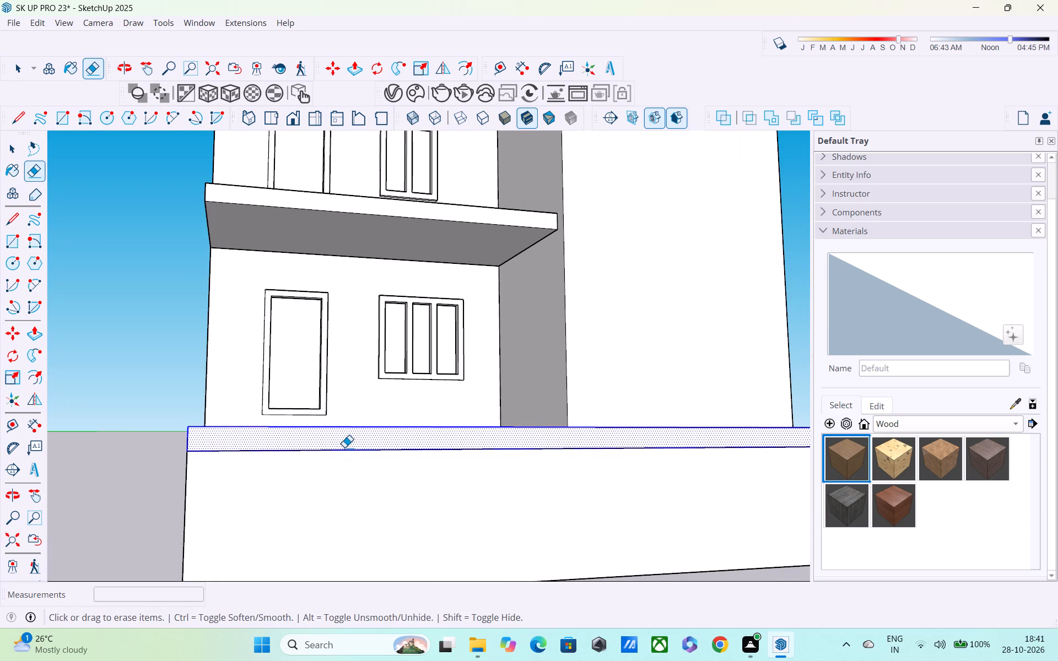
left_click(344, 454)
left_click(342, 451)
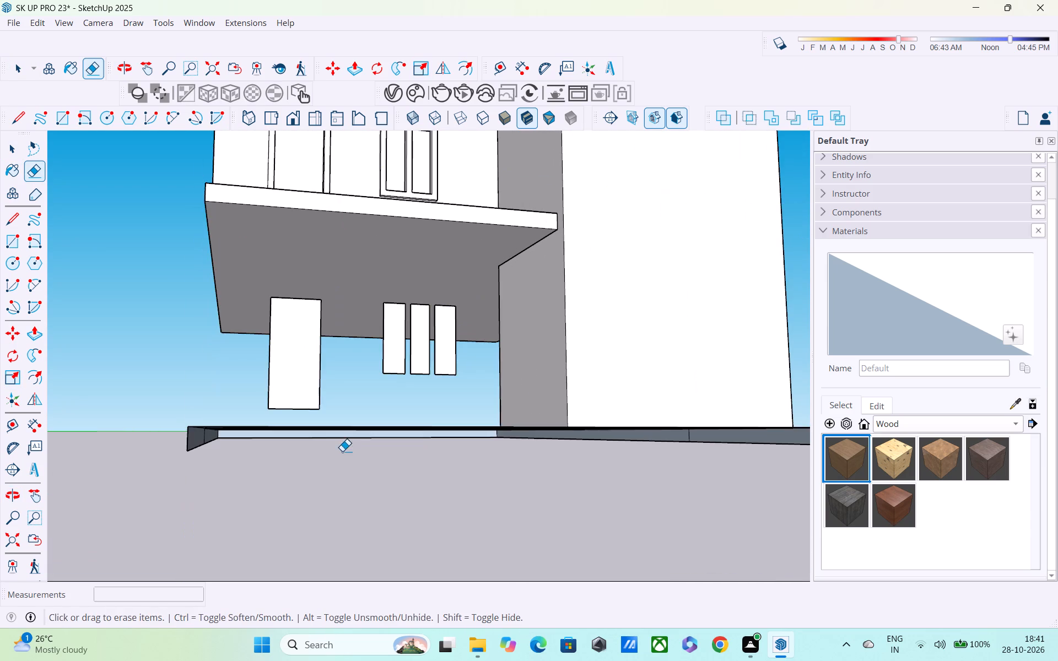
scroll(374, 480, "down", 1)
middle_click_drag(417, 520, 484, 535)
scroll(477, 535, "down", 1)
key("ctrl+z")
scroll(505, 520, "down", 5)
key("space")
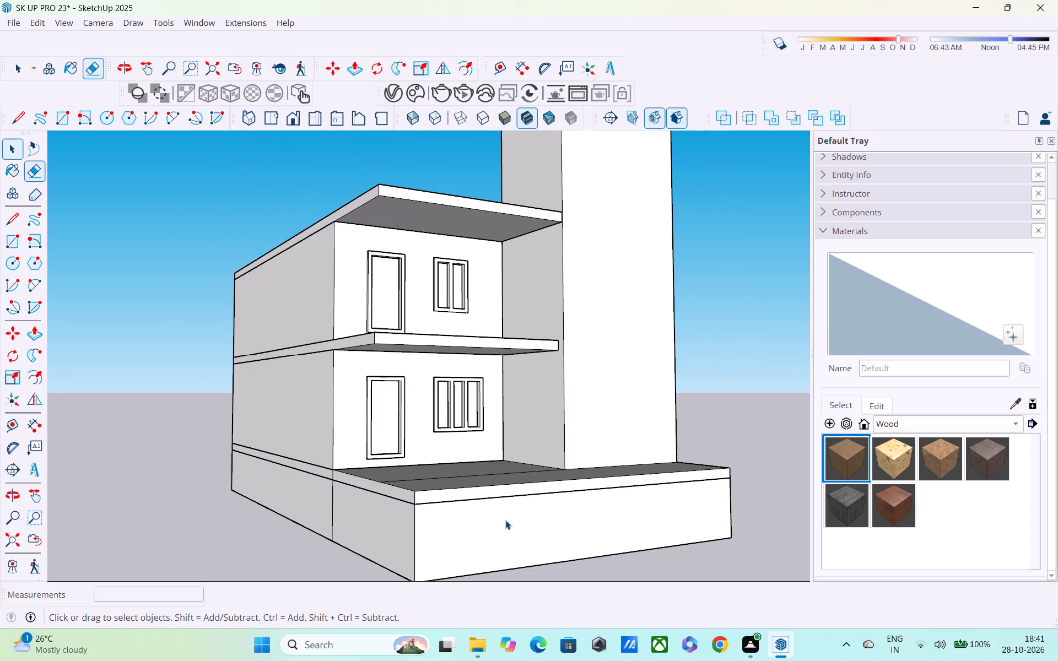
Push the front strip of the base slab down 10", in front of the porch and tower.
left_click(517, 527)
middle_click_drag(515, 528, 615, 462)
left_click(712, 262)
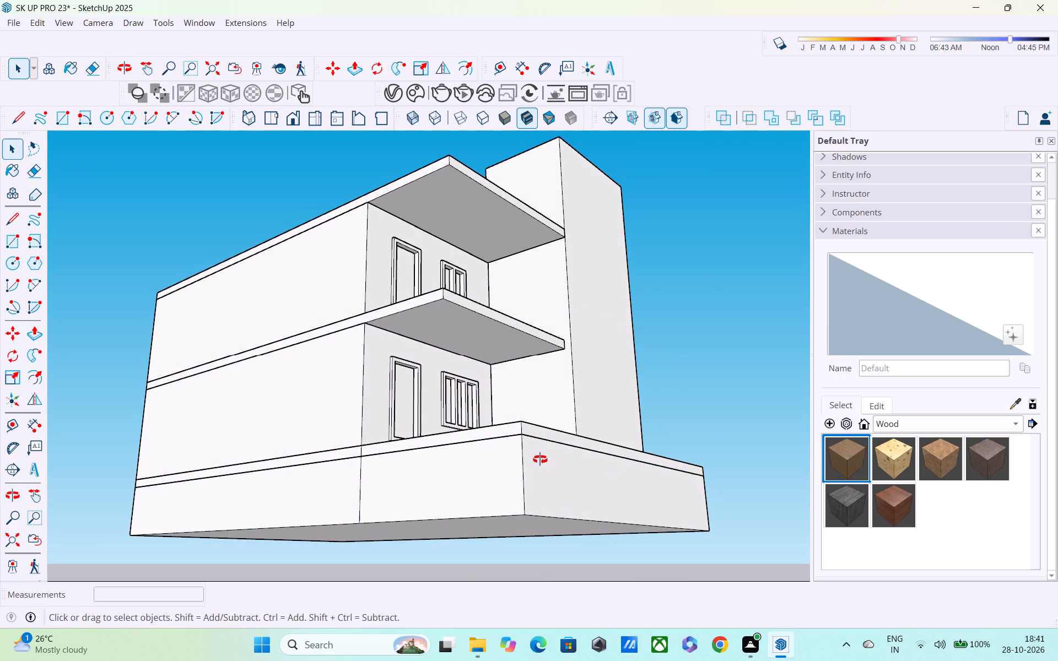
middle_click_drag(541, 458, 412, 538)
scroll(428, 531, "up", 4)
middle_click_drag(431, 527, 443, 578)
key("p")
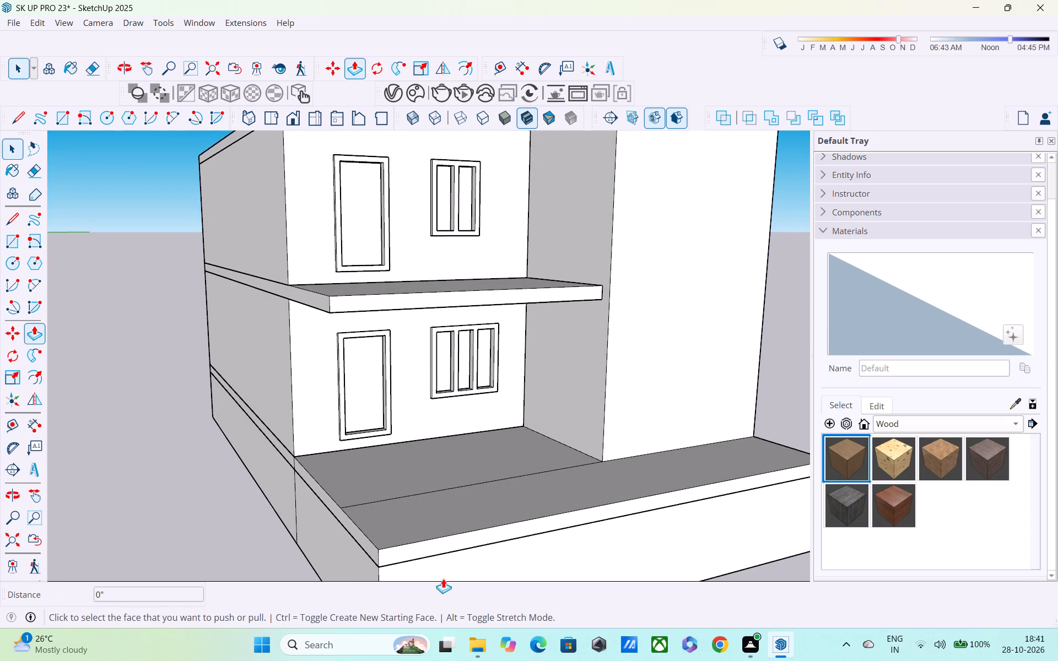
left_click(438, 513)
left_click(449, 555)
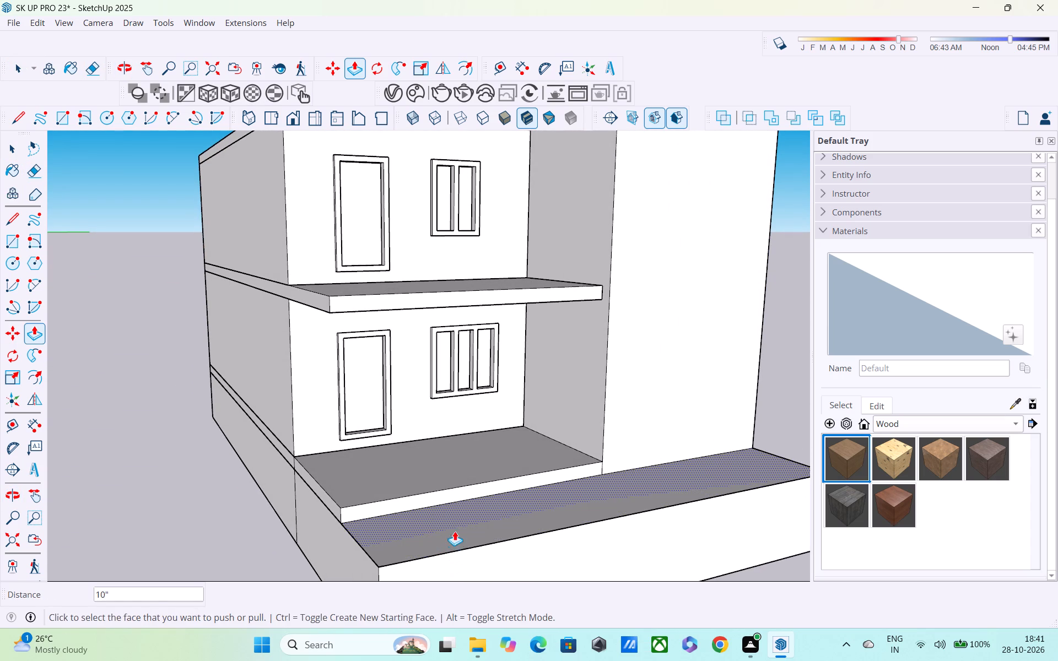
Push the lowered front strip further down into the volume below, and undo the last push.
left_click_drag(455, 524, 485, 577)
middle_click_drag(489, 538, 488, 419)
middle_click_drag(488, 411, 494, 499)
middle_click_drag(493, 499, 465, 384)
left_click_drag(458, 379, 467, 454)
key("ctrl+z")
key("space")
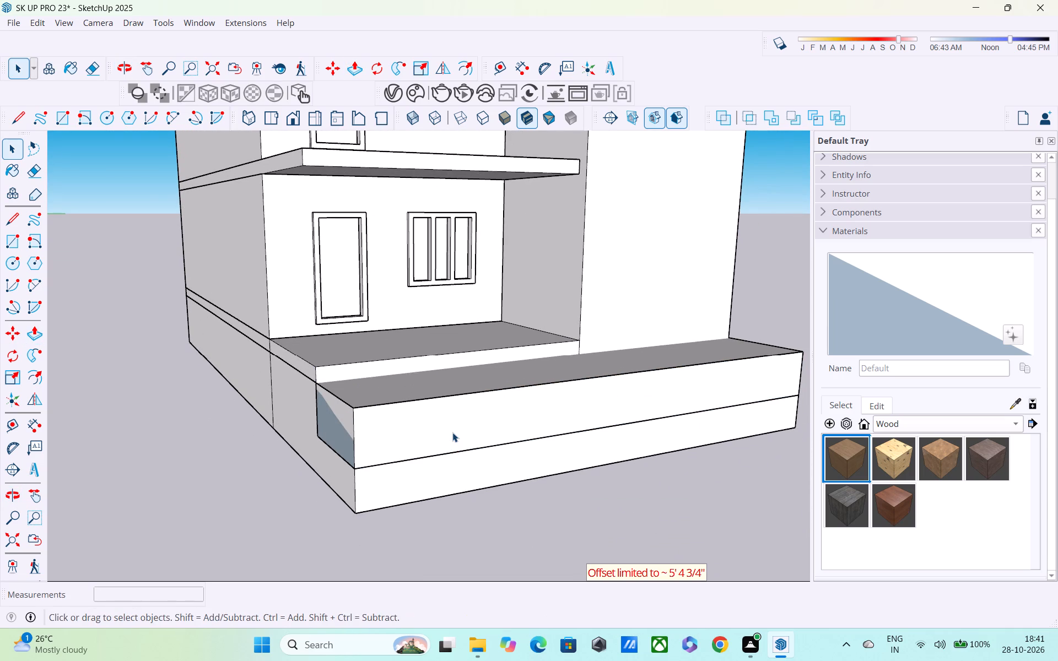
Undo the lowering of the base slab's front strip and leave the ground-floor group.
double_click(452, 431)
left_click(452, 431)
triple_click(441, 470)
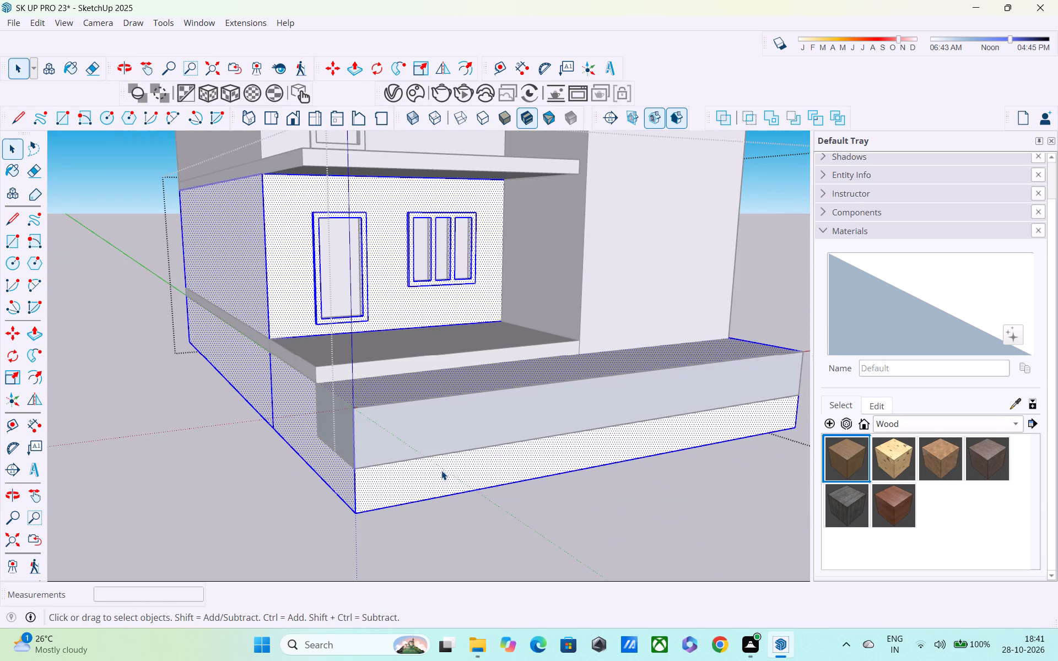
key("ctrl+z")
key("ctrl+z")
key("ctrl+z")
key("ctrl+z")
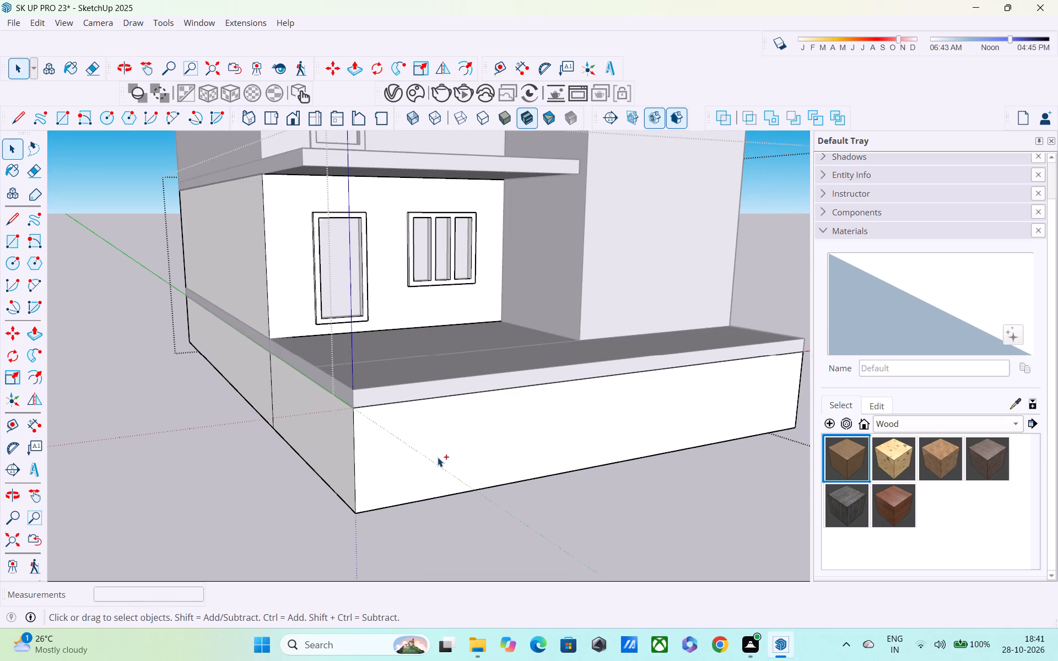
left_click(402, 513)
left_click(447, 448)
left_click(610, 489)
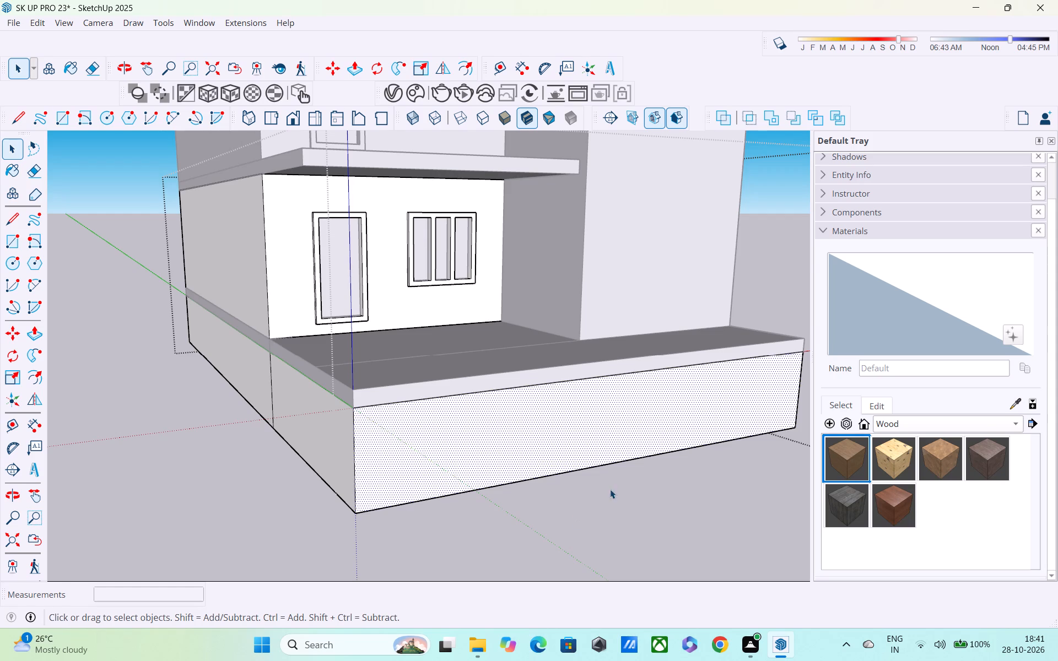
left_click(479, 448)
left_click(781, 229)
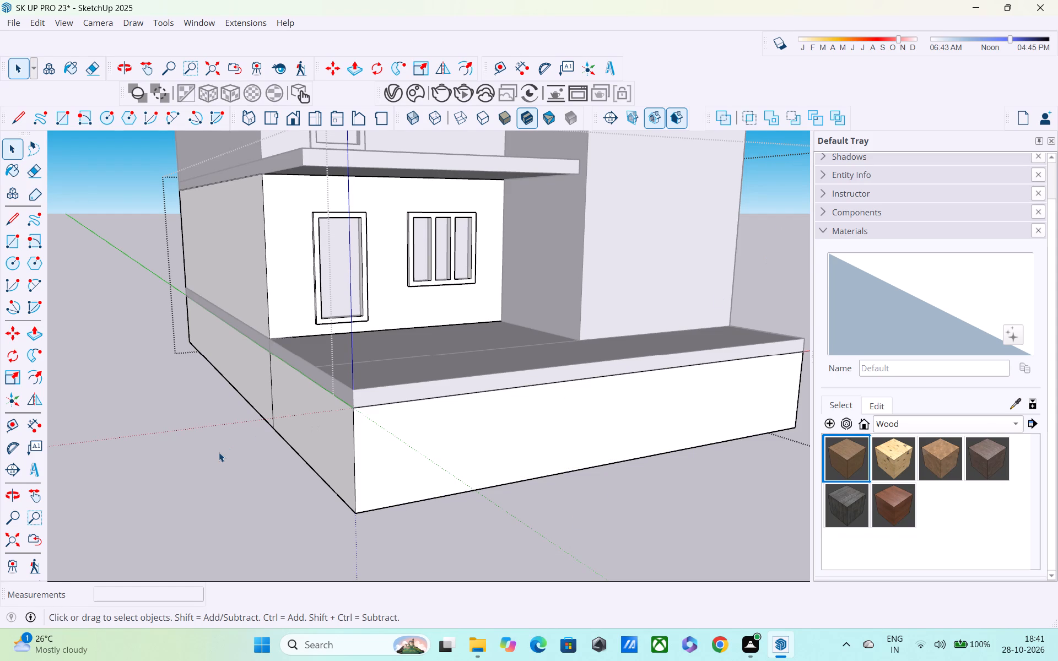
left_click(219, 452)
Push the base slab's front strip down to the slab's lower edge, in front of the porch and tower.
middle_click_drag(386, 421, 432, 481)
left_click(460, 465)
double_click(460, 459)
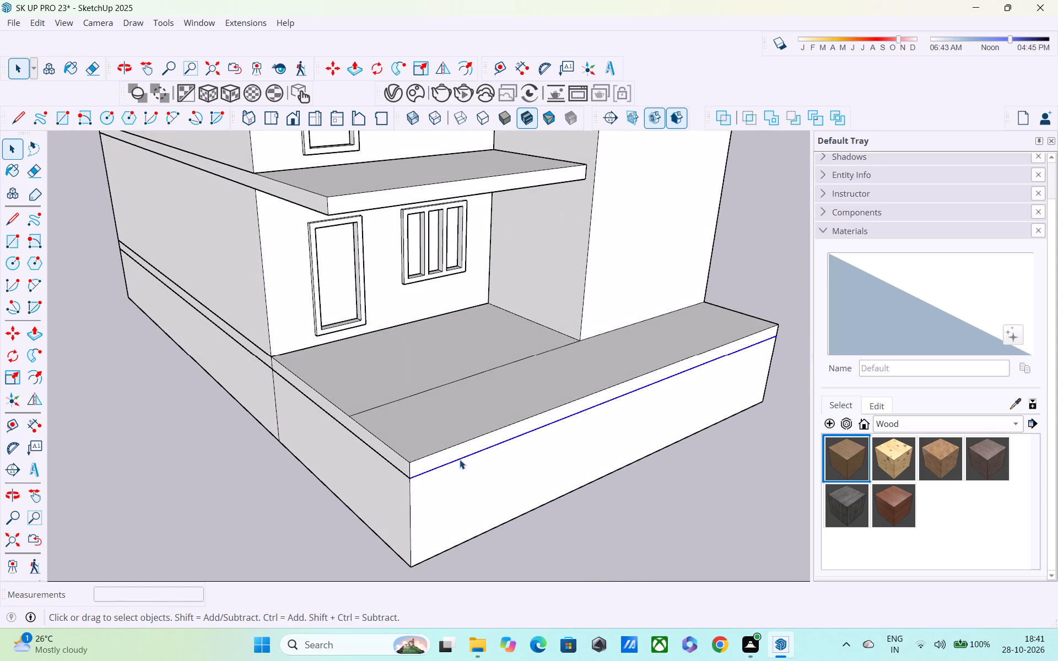
scroll(457, 452, "up", 1)
key("p")
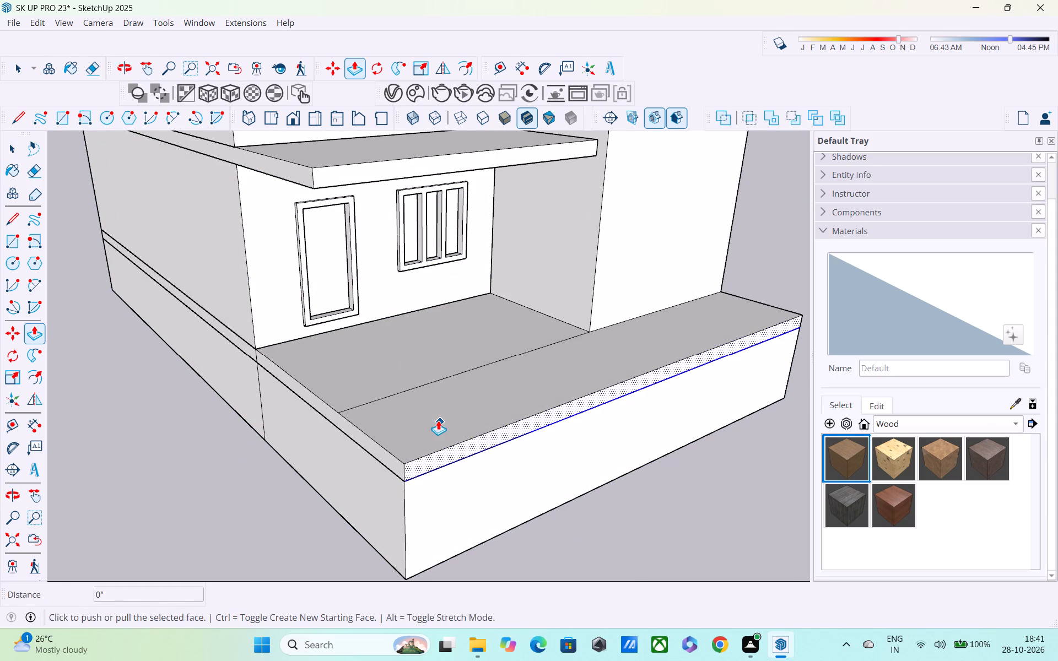
key("space")
left_click(440, 421)
key("p")
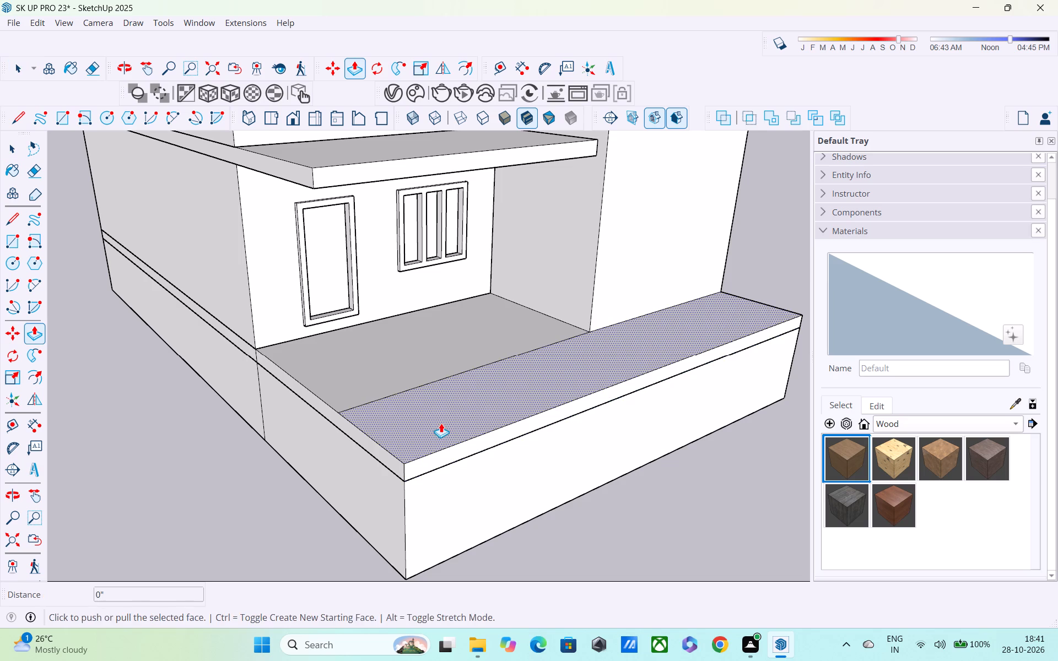
left_click(441, 423)
left_click(452, 467)
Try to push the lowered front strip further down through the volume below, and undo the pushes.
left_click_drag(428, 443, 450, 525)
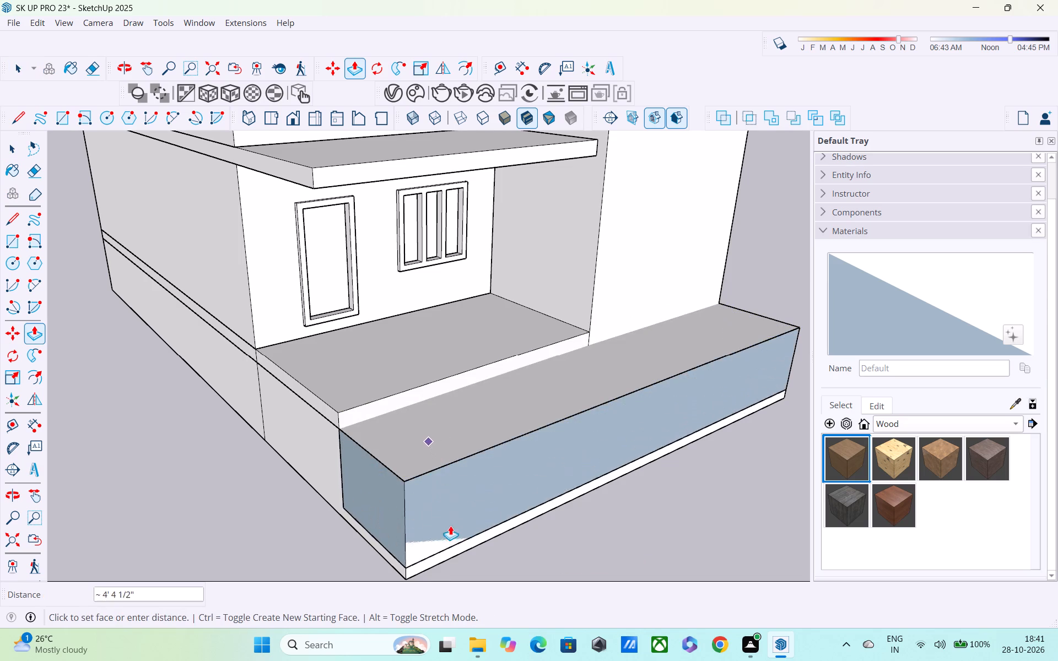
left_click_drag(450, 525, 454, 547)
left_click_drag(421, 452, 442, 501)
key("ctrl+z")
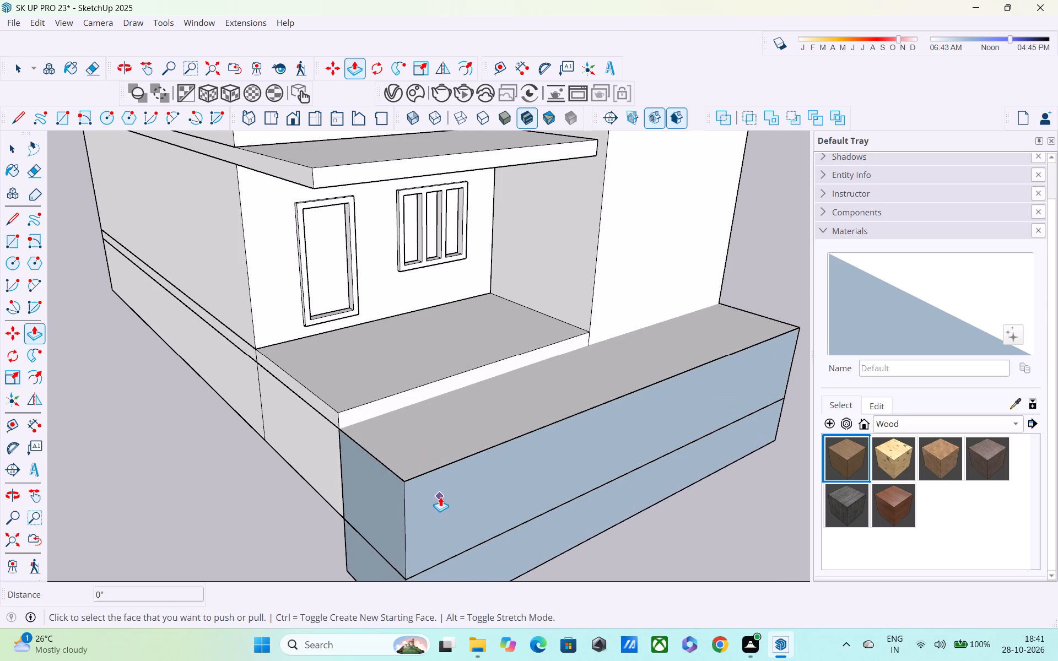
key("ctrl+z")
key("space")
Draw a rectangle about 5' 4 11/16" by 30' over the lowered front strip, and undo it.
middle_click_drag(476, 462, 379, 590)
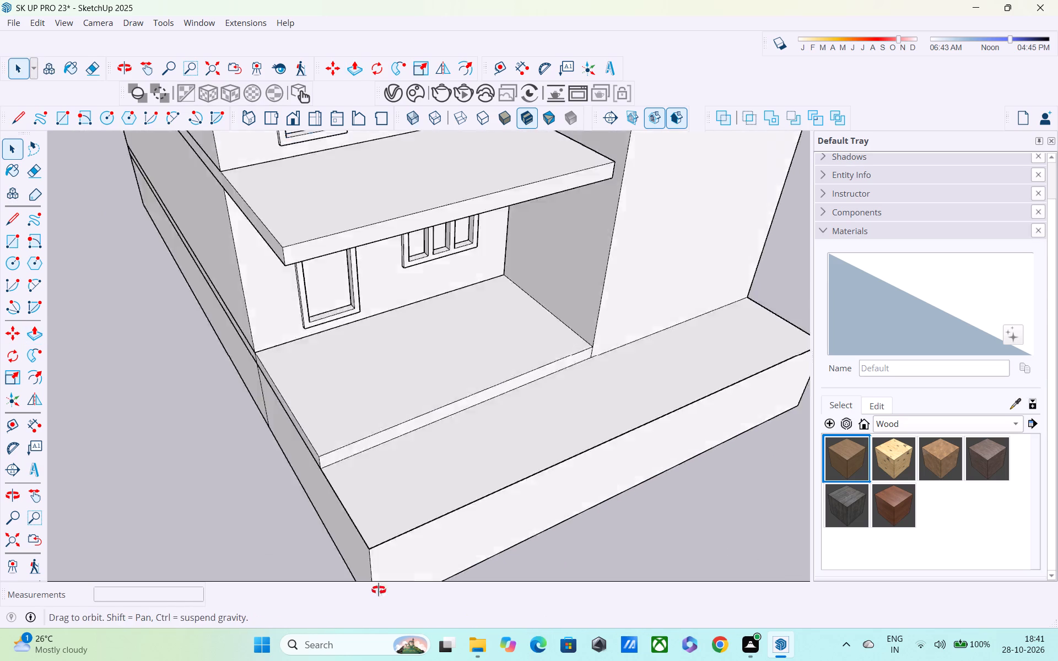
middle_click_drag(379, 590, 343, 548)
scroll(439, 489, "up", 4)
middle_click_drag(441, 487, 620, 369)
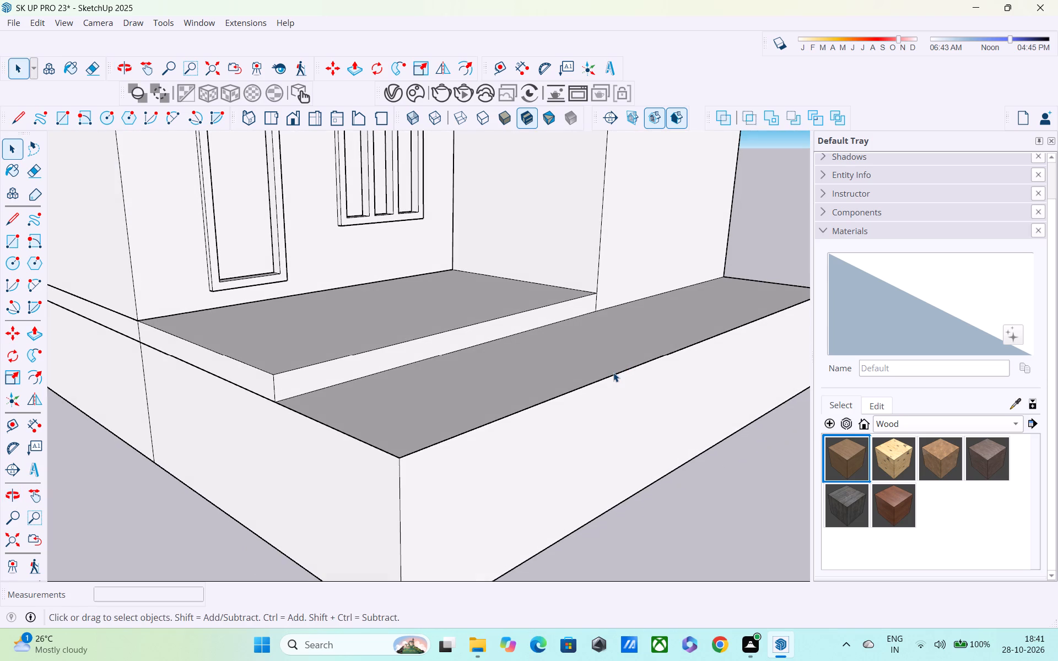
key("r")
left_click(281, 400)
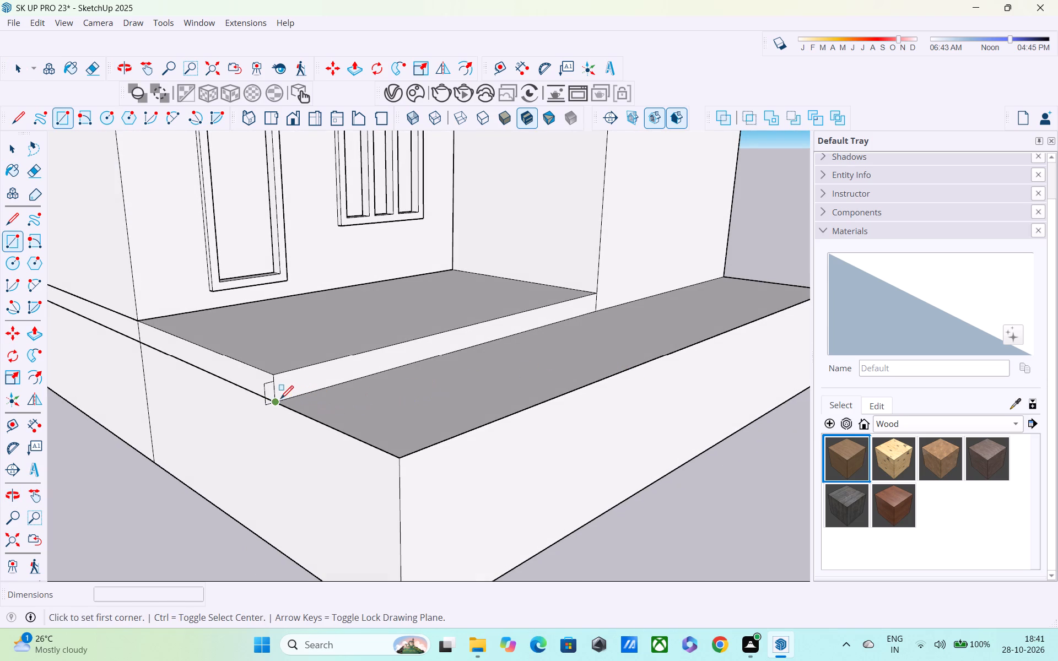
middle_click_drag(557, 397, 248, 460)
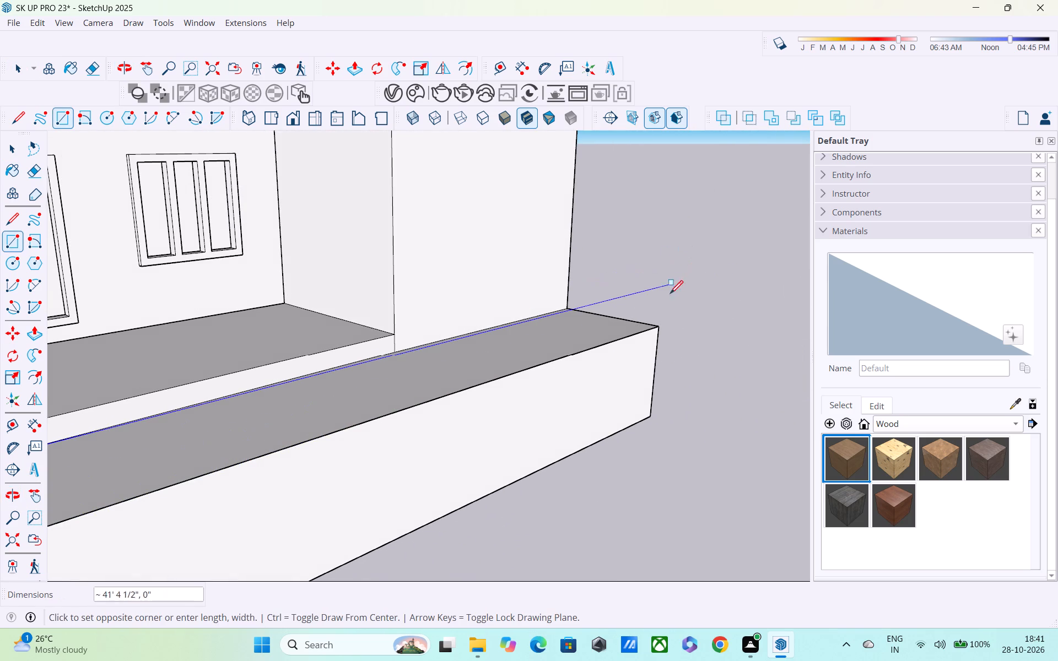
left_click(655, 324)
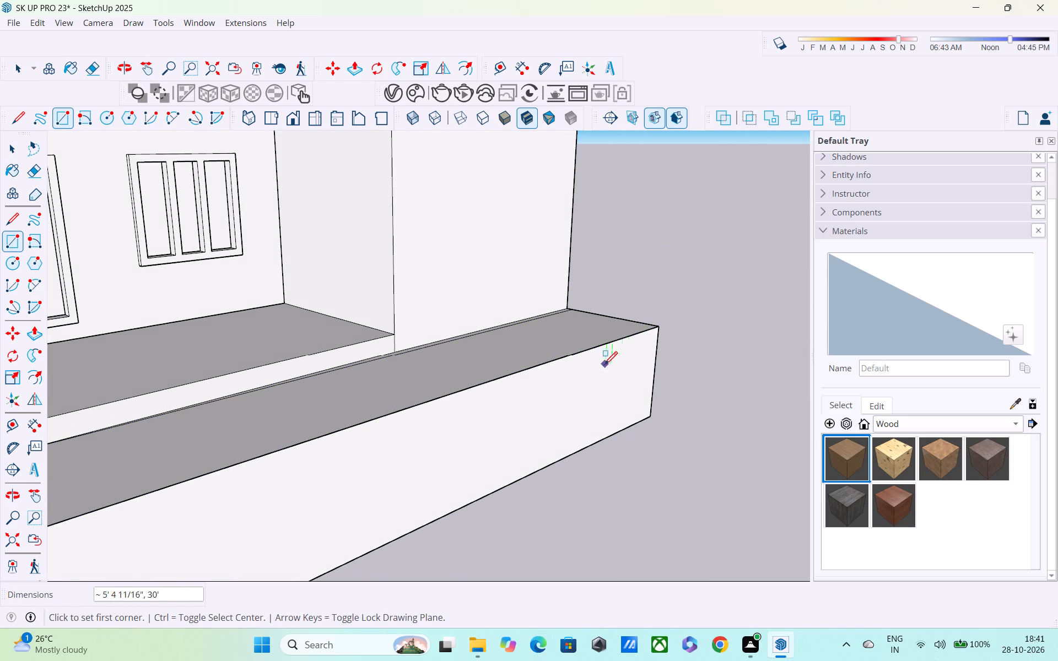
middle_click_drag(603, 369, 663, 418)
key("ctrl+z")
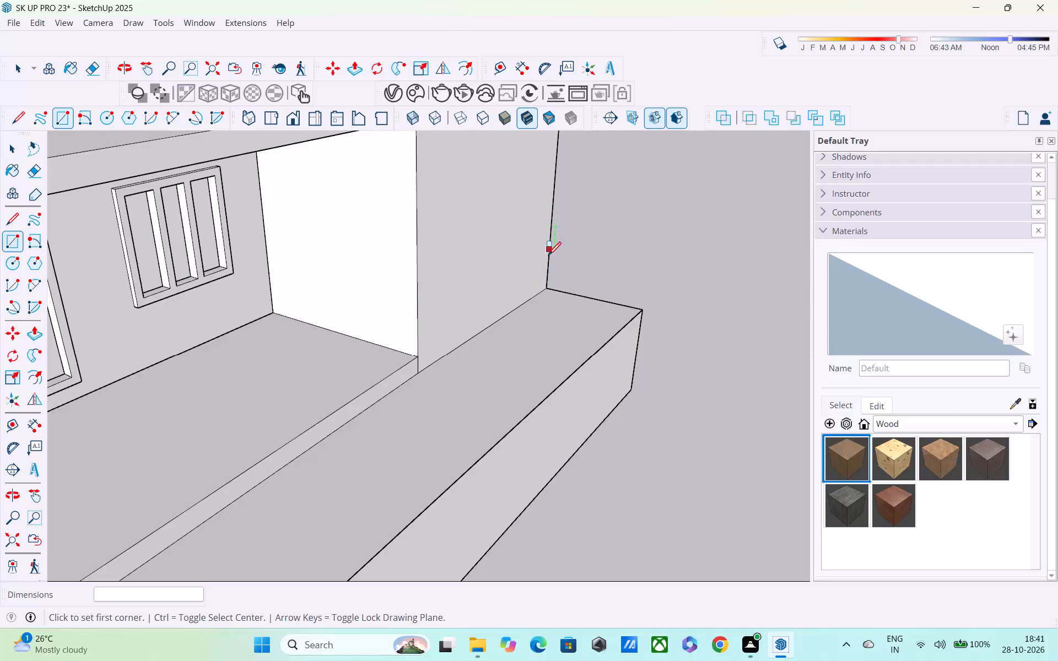
Draw a rectangle over the lowered front strip, from the tower's outer base corner to the diagonally opposite front corner.
left_click(552, 285)
middle_click_drag(532, 373, 664, 152)
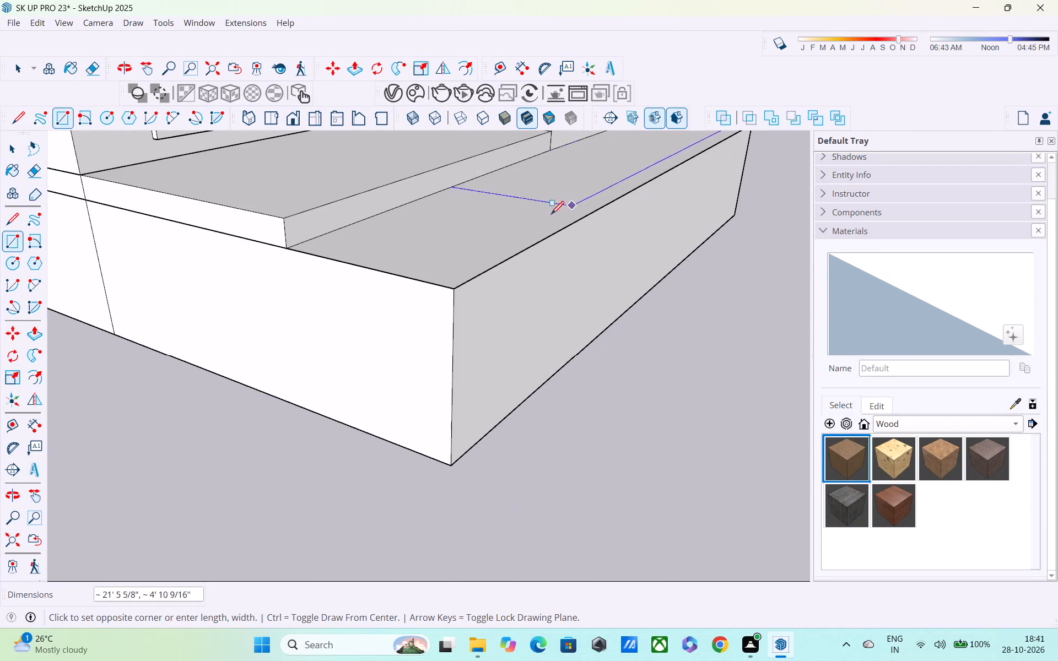
left_click(451, 293)
middle_click_drag(519, 299, 433, 395)
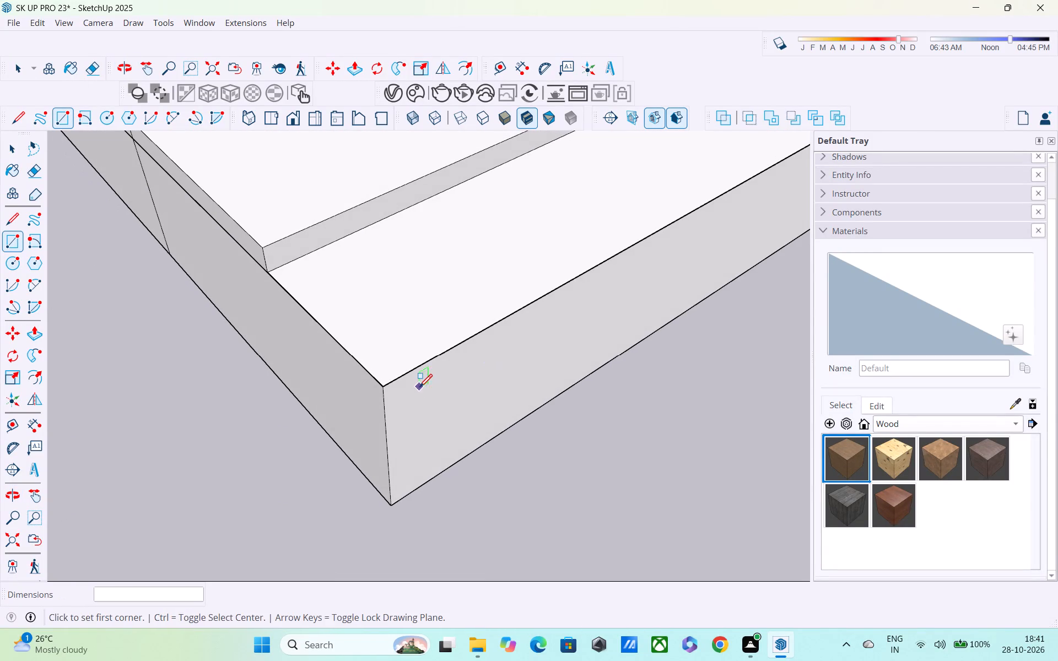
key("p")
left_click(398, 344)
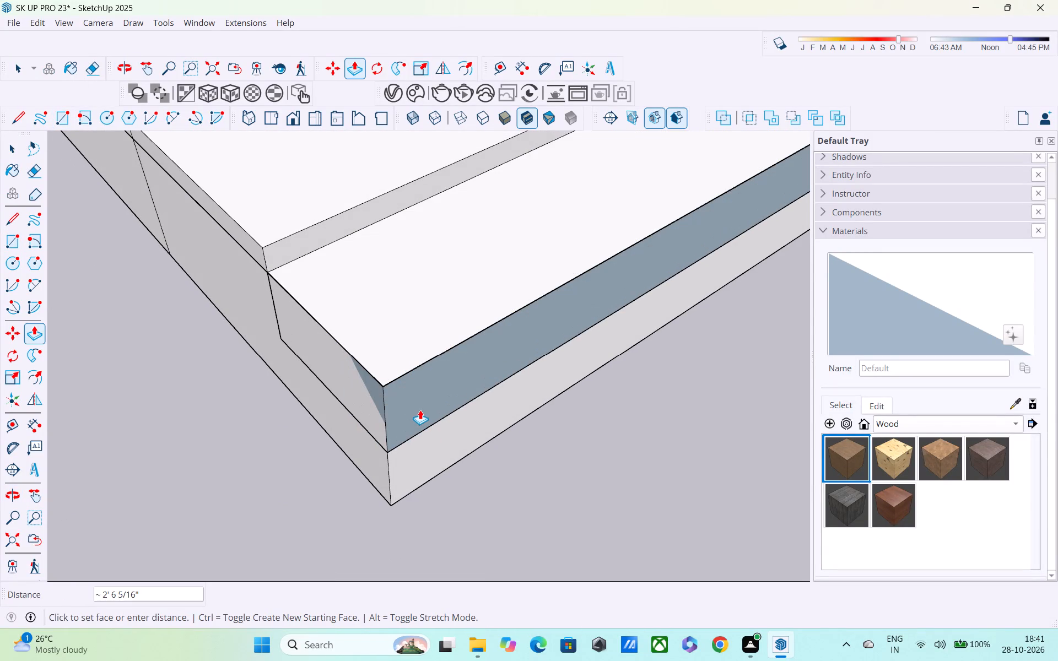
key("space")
Draw a 5' vertical line down the base's side face, from the rear corner of the lowered strip to the bottom edge.
middle_click_drag(420, 403, 563, 245)
key("l")
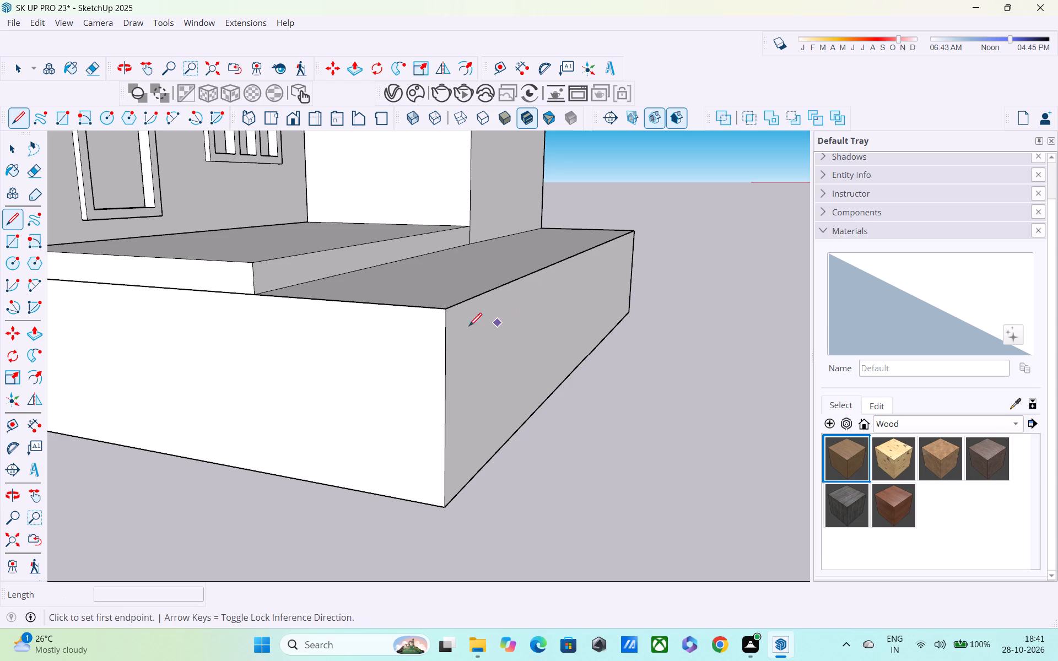
left_click(261, 299)
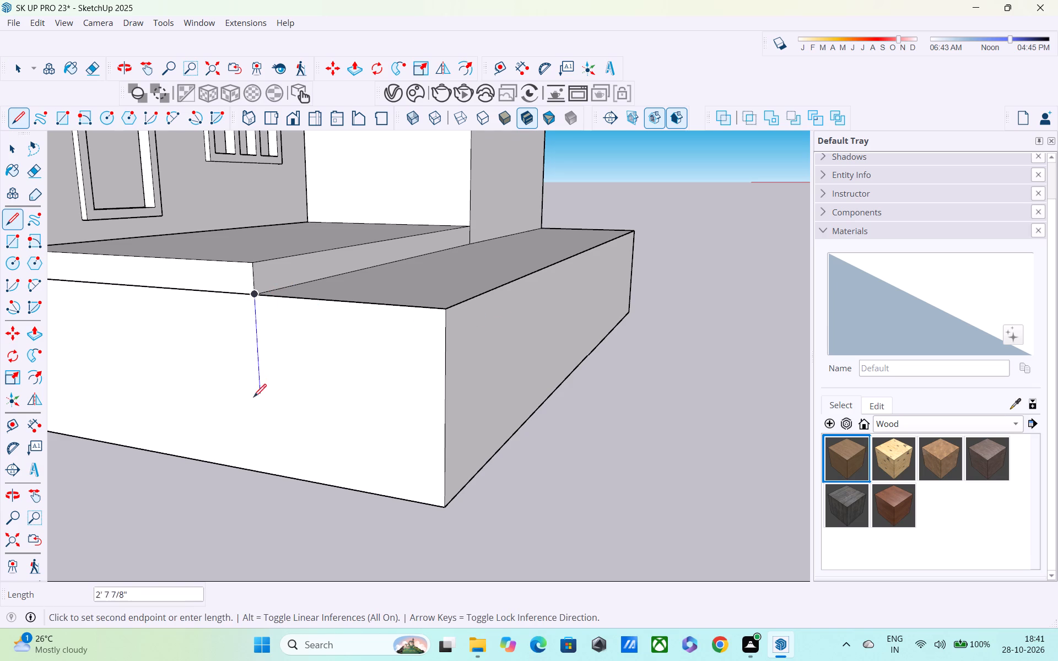
left_click(267, 475)
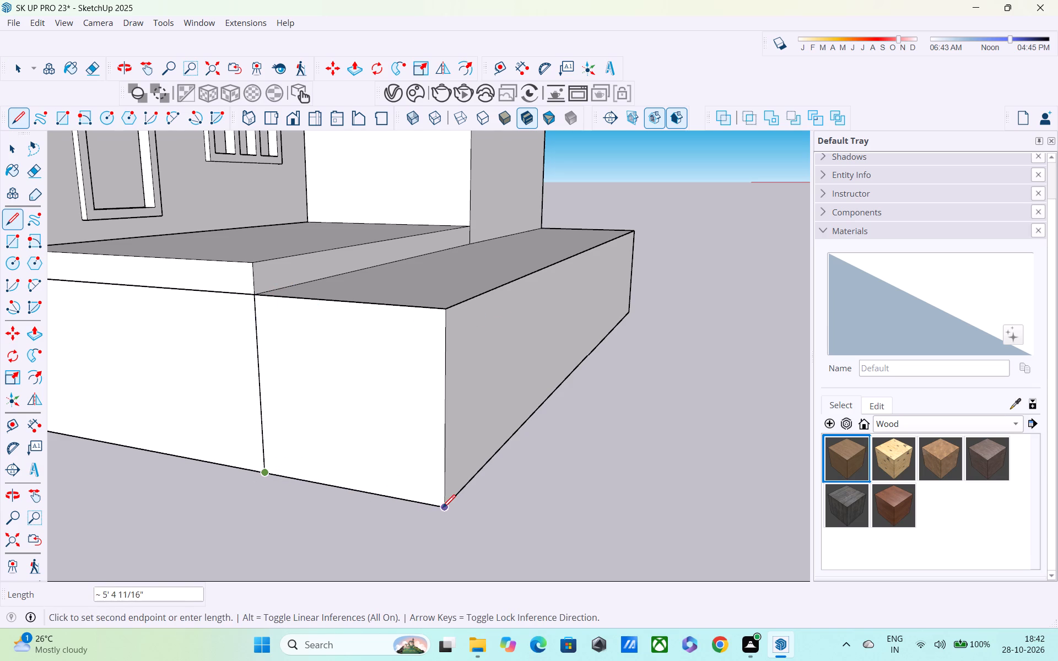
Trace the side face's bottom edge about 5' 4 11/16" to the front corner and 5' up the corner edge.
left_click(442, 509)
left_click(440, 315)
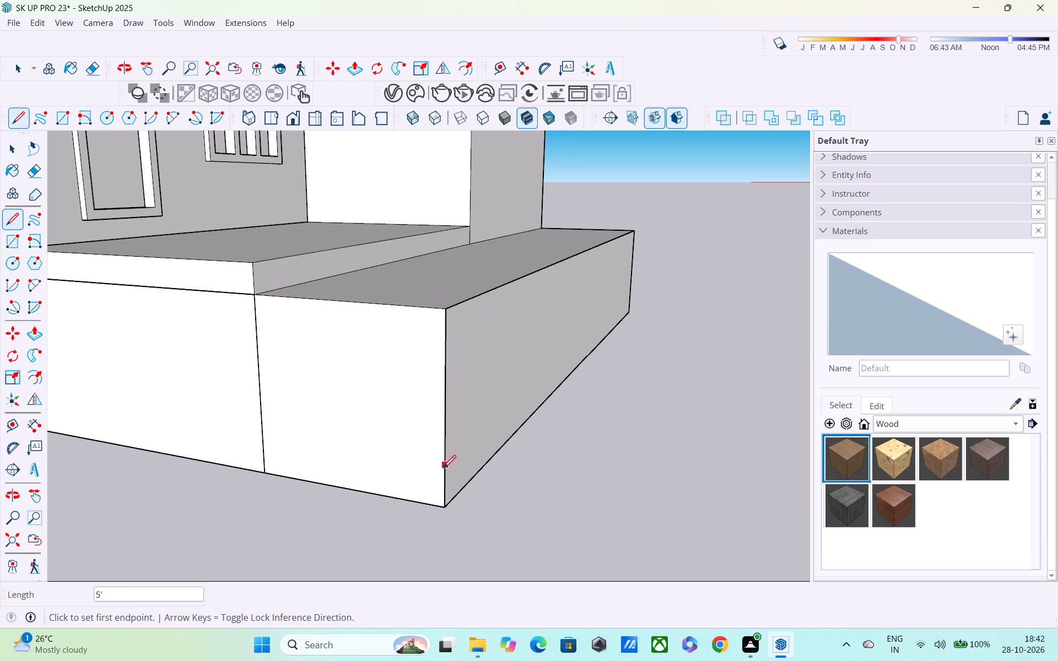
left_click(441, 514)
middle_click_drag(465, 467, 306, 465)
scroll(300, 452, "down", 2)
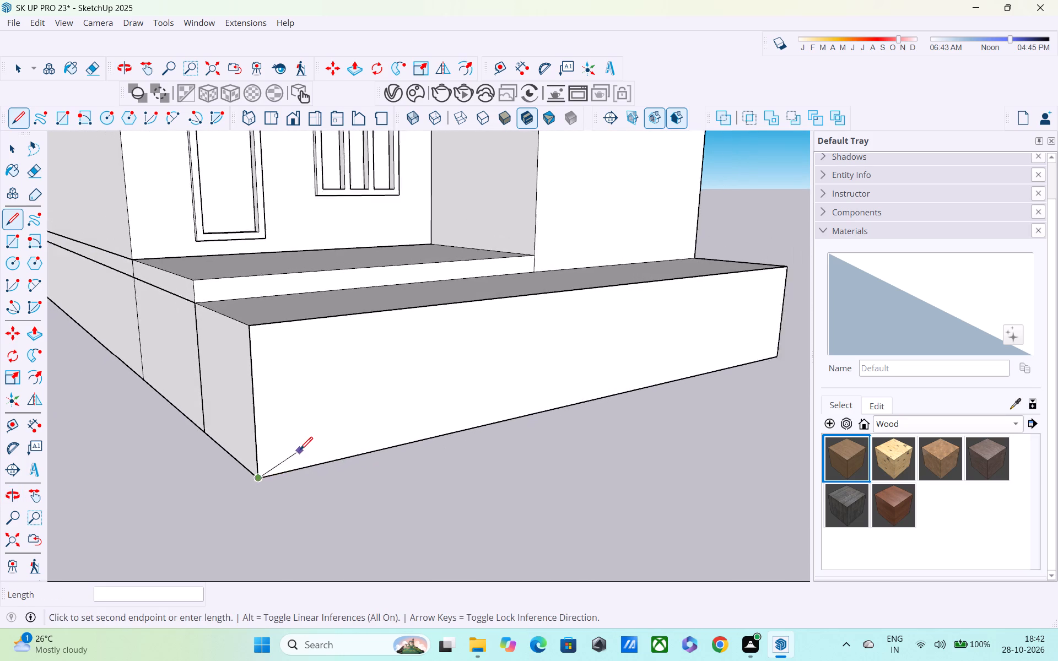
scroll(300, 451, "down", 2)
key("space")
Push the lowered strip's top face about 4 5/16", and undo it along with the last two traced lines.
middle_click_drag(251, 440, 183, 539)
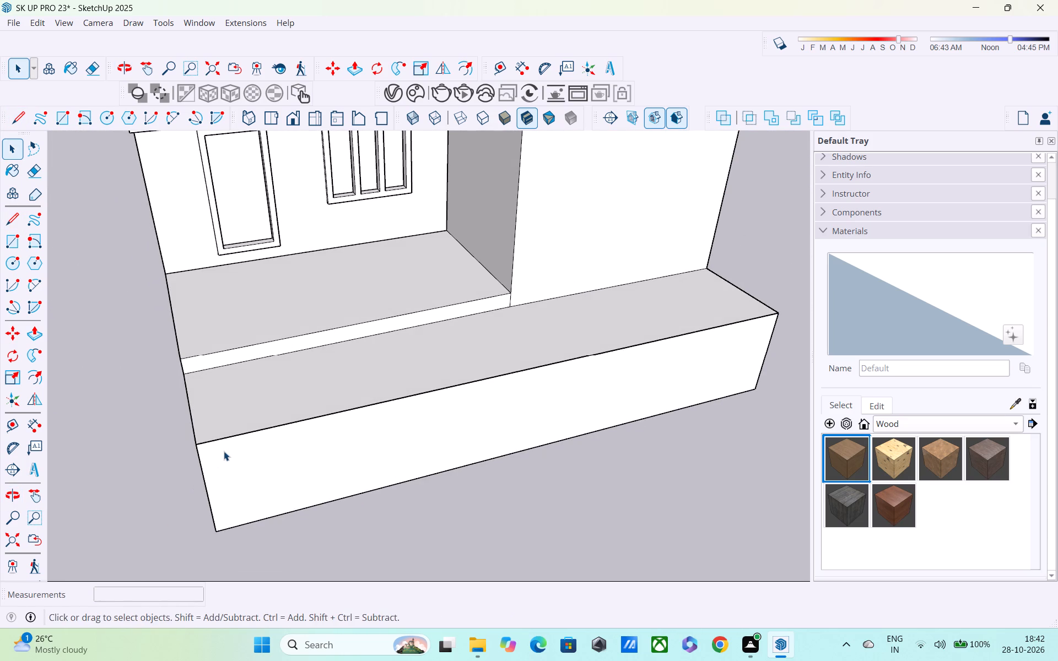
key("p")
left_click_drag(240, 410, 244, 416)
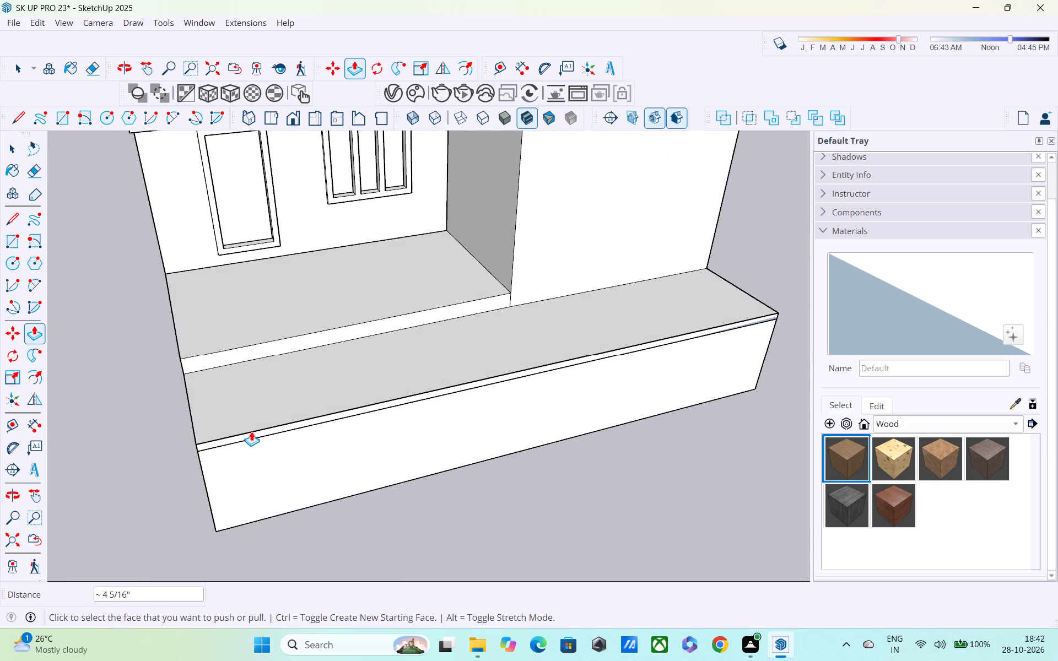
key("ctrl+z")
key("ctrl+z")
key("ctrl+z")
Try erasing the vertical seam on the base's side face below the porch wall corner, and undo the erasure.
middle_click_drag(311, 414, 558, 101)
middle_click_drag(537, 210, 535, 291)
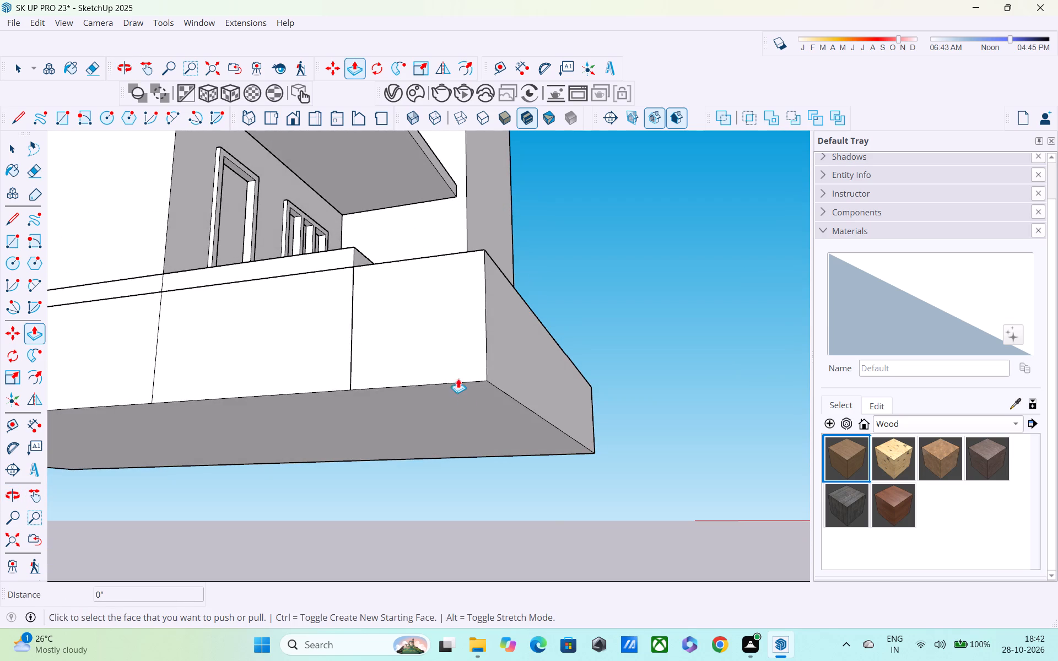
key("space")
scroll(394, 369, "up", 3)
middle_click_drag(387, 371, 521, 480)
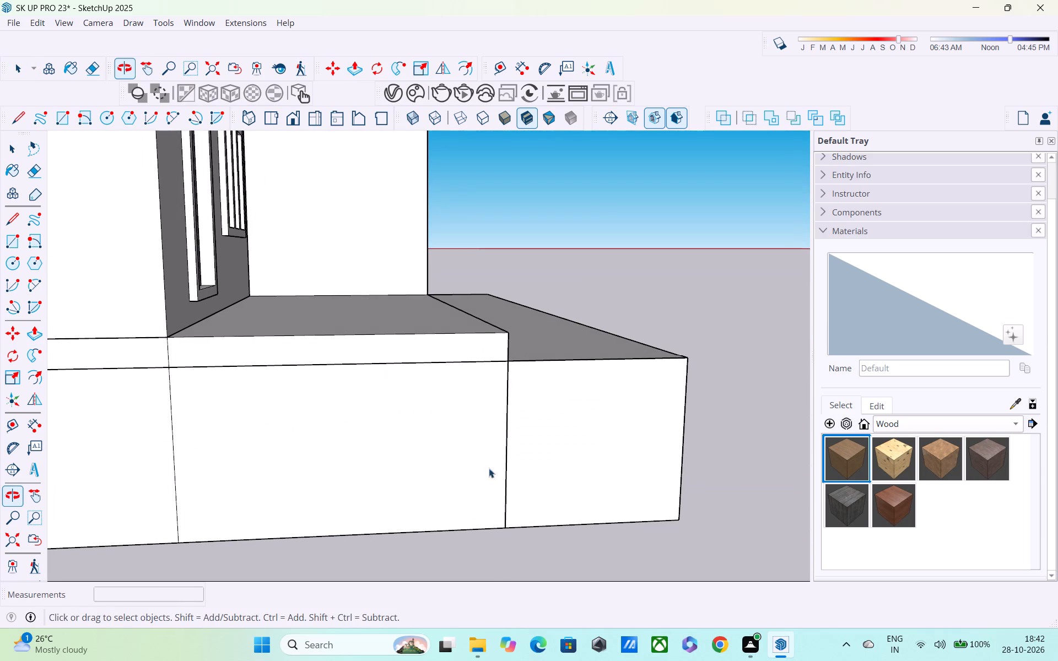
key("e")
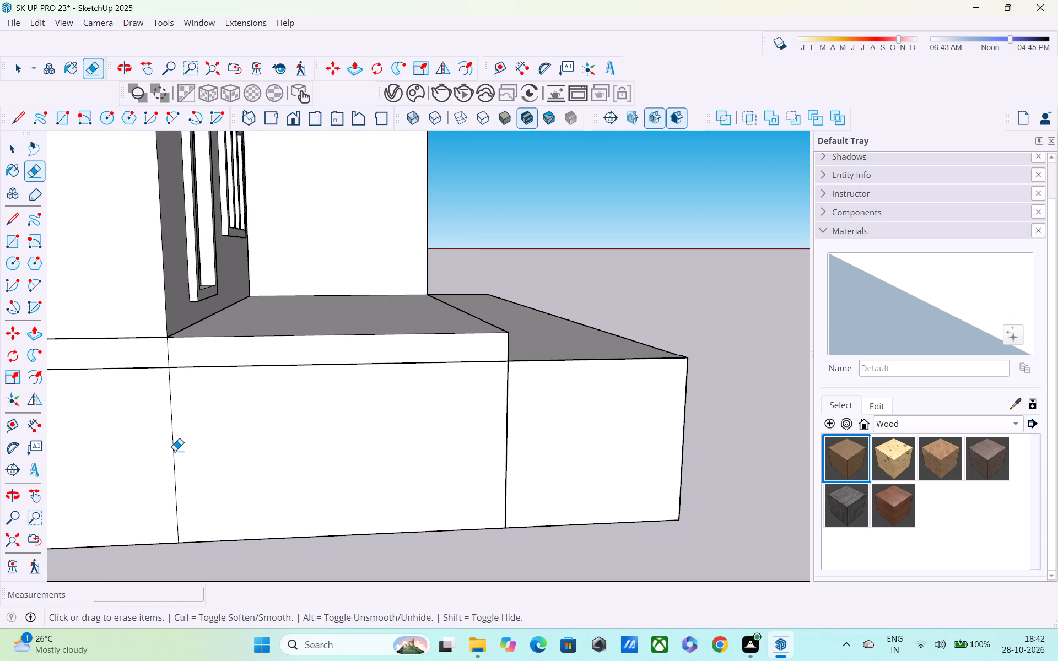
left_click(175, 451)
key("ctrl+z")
Explode the group containing the ground-floor walls and the lower base volume, and clear the selection.
scroll(312, 398, "down", 6)
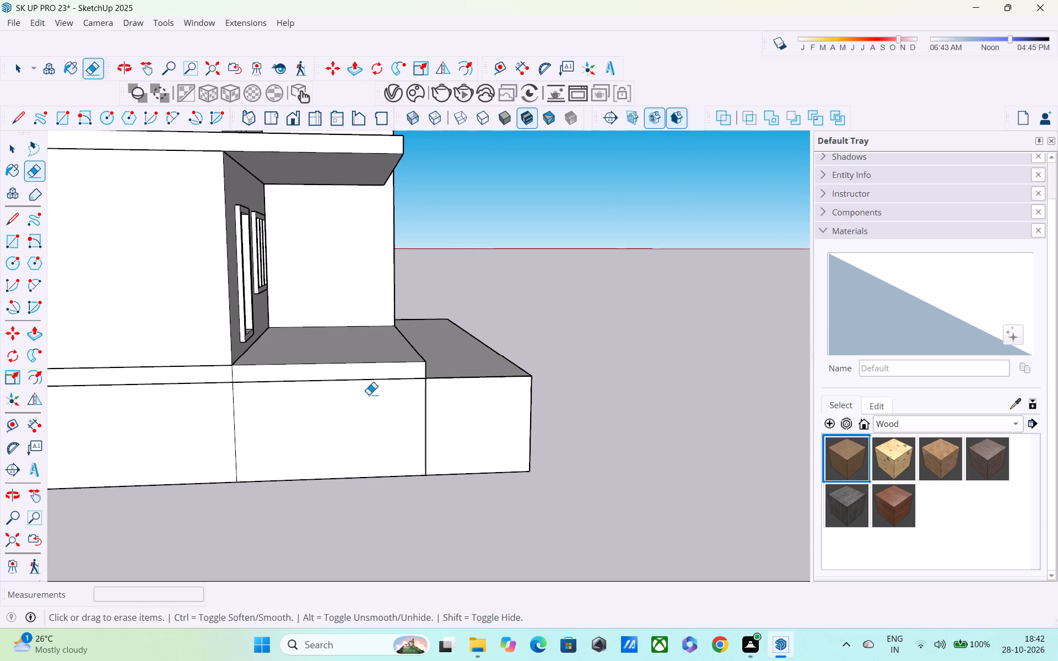
middle_click_drag(372, 413, 222, 430)
scroll(202, 426, "down", 7)
scroll(282, 389, "down", 1)
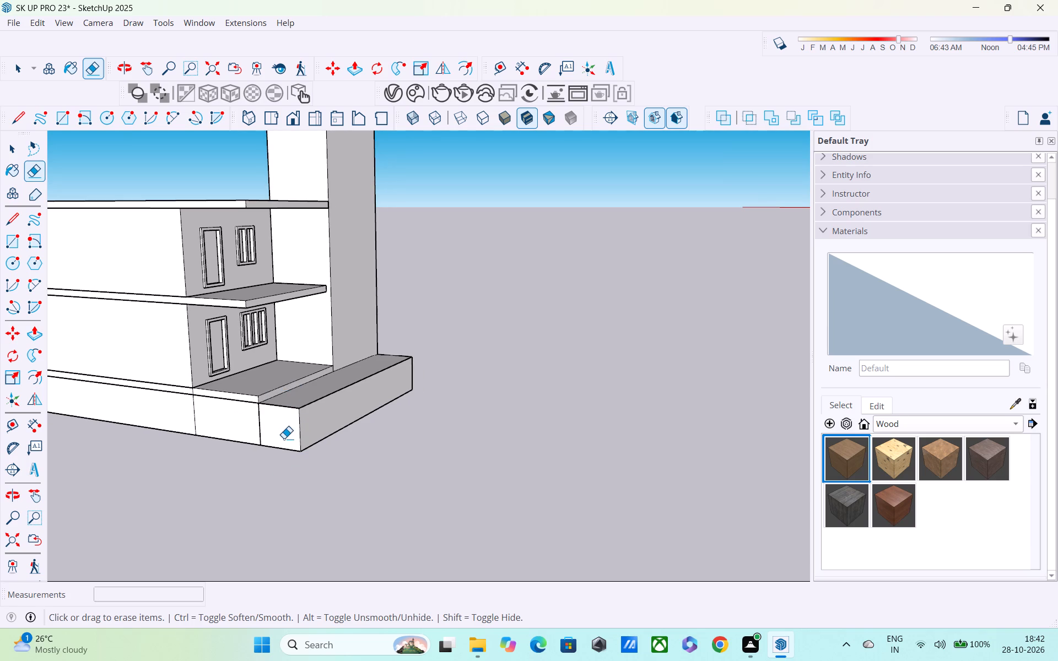
right_click(273, 442)
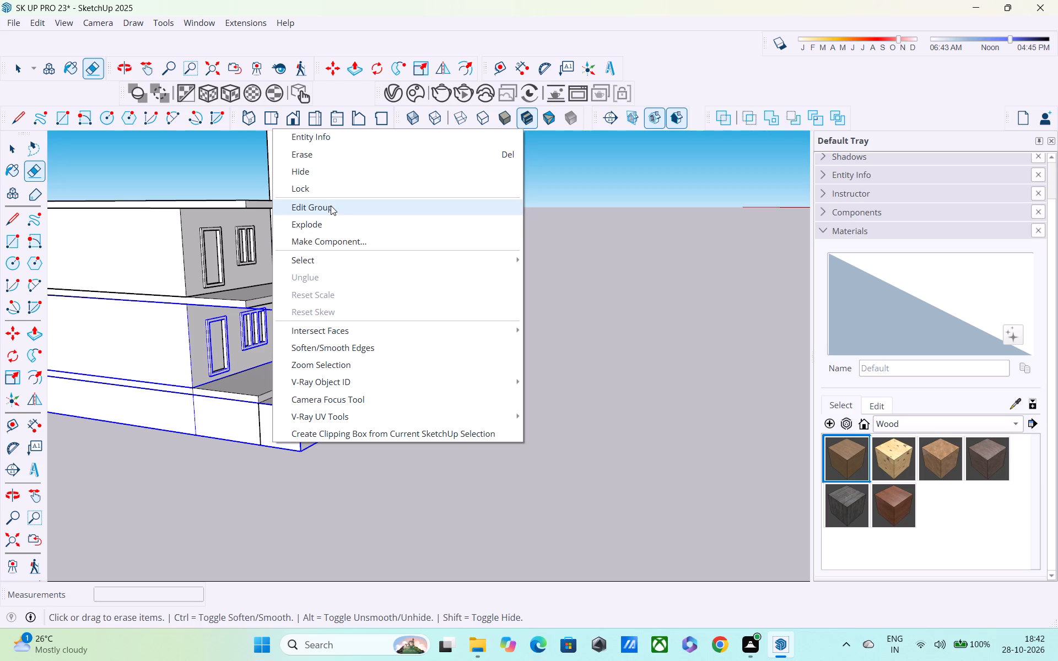
left_click(328, 226)
middle_click_drag(304, 323, 246, 308)
left_click(493, 303)
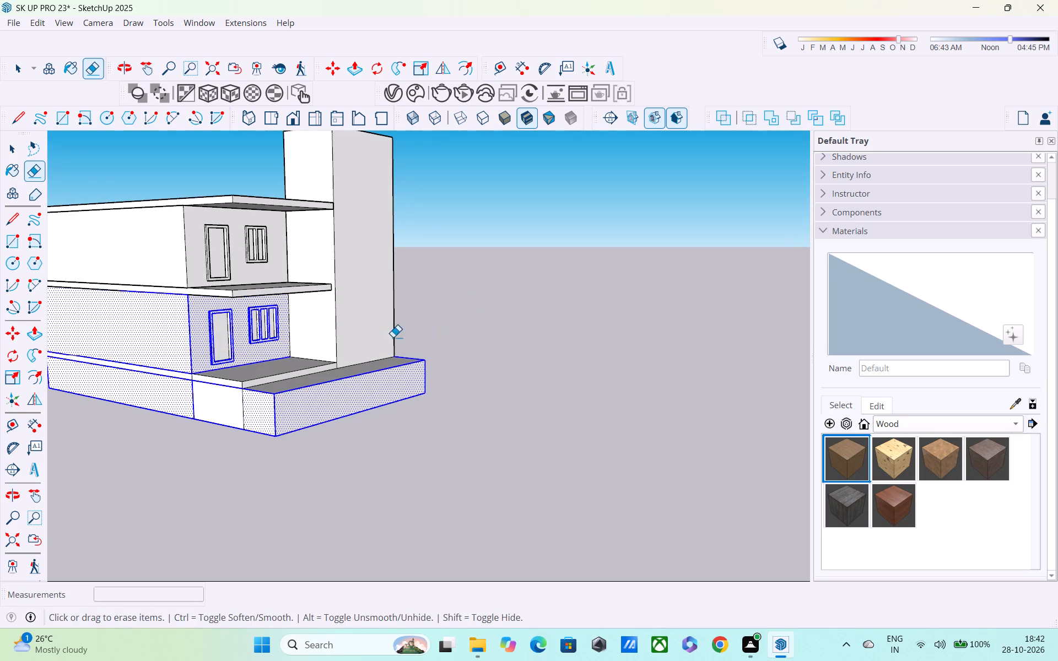
middle_click_drag(391, 336, 367, 304)
scroll(388, 333, "up", 2)
left_click(511, 288)
key("space")
left_click(467, 306)
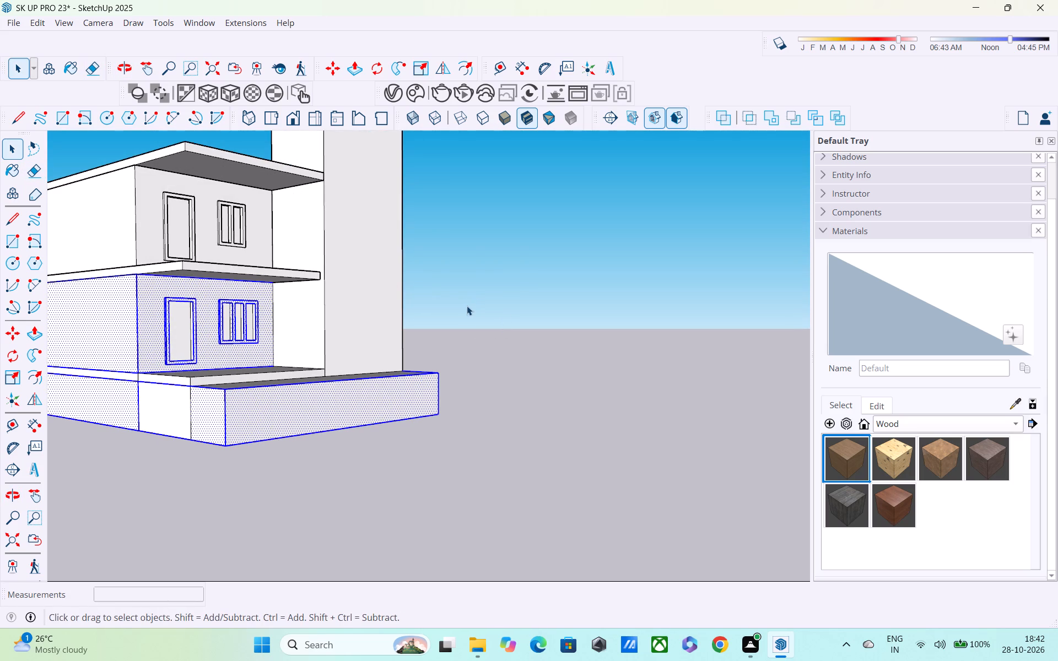
Push the front strip's top face down by roughly 4', forming a low step along the base's front, and clear the selection.
middle_click_drag(249, 388, 235, 446)
scroll(254, 412, "up", 7)
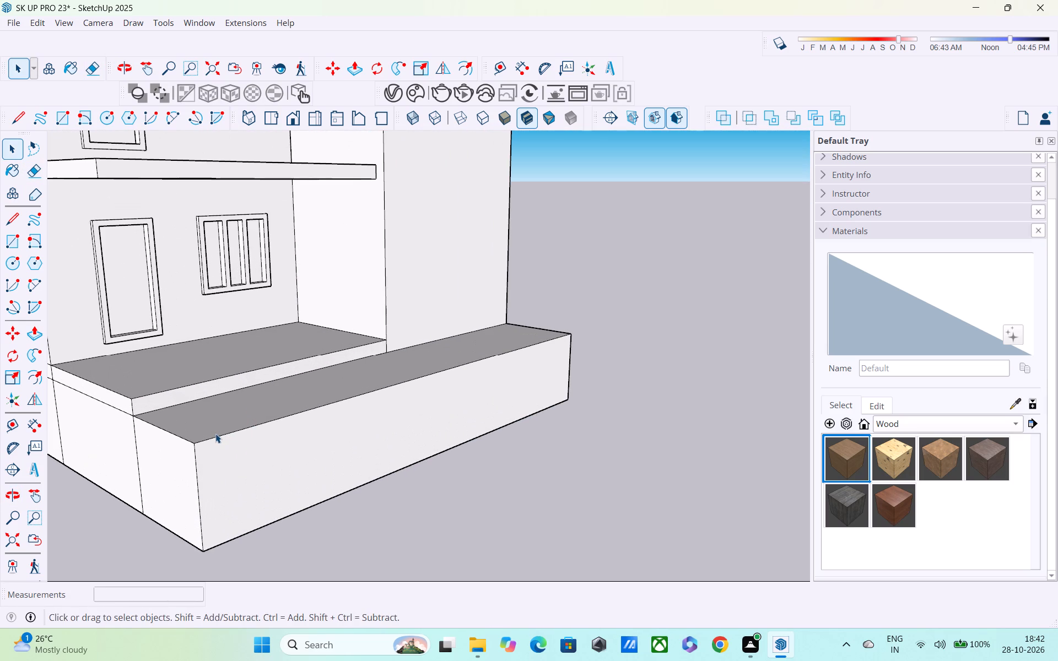
left_click(213, 450)
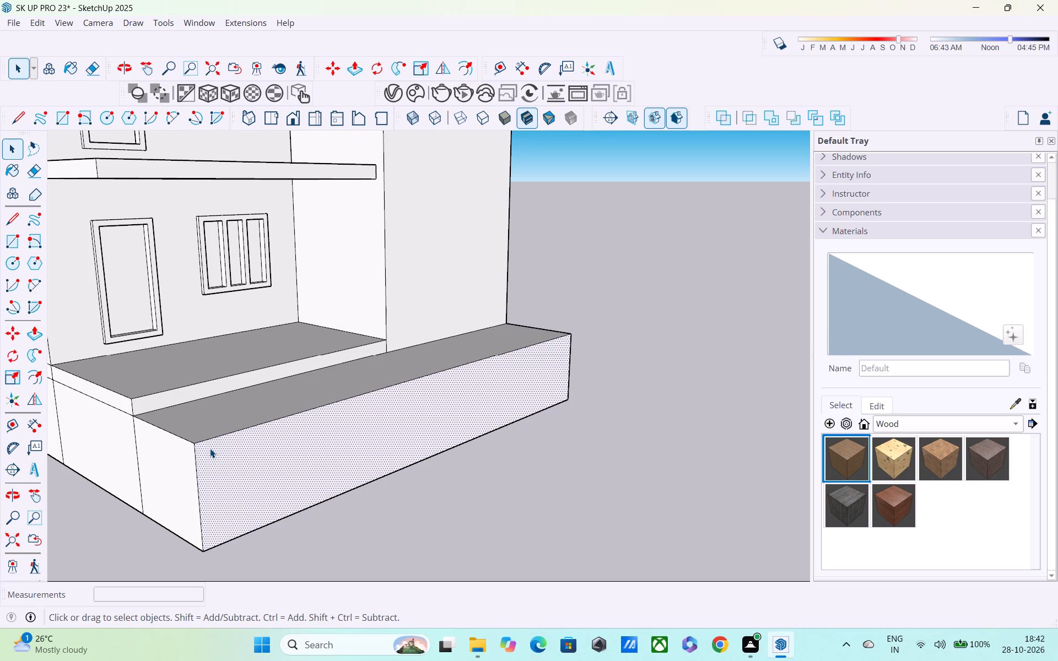
key("p")
key("space")
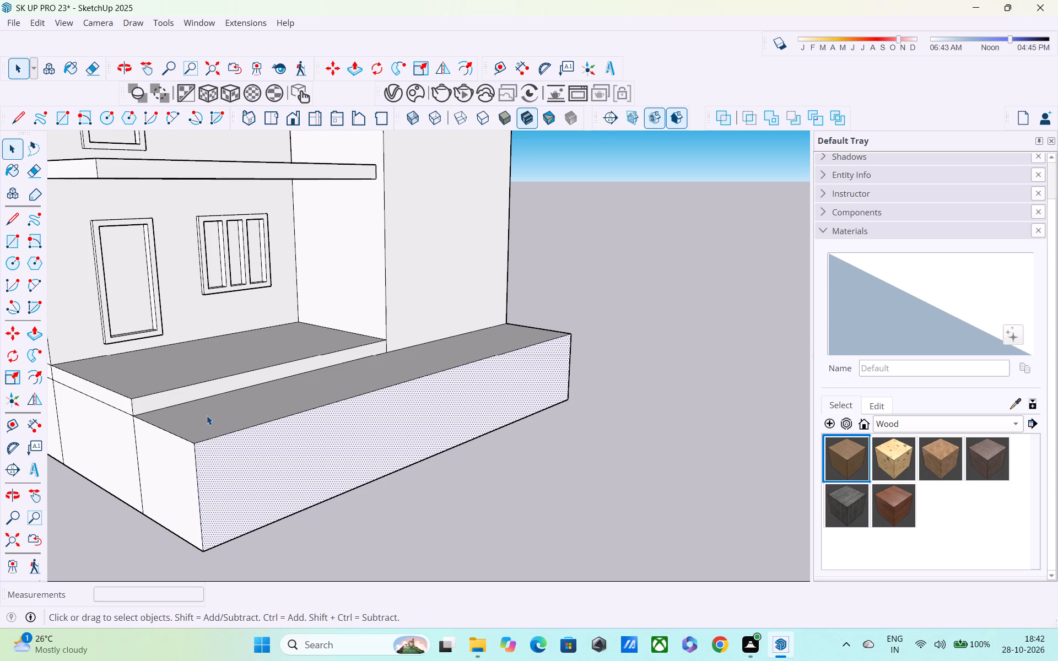
left_click(207, 417)
key("p")
left_click_drag(209, 409, 215, 495)
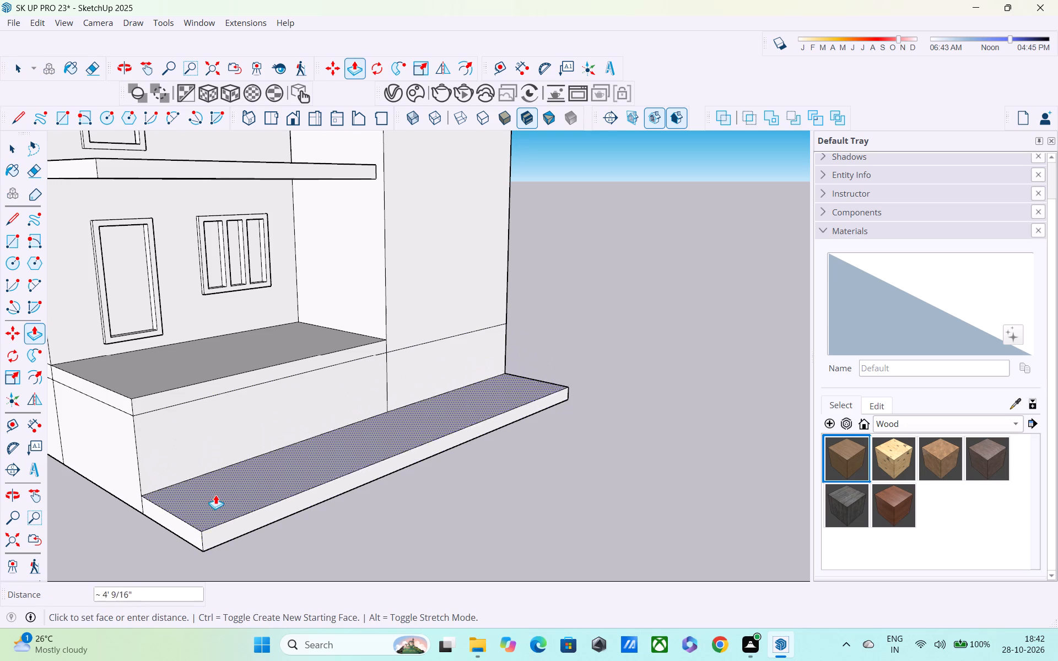
left_click_drag(215, 495, 221, 496)
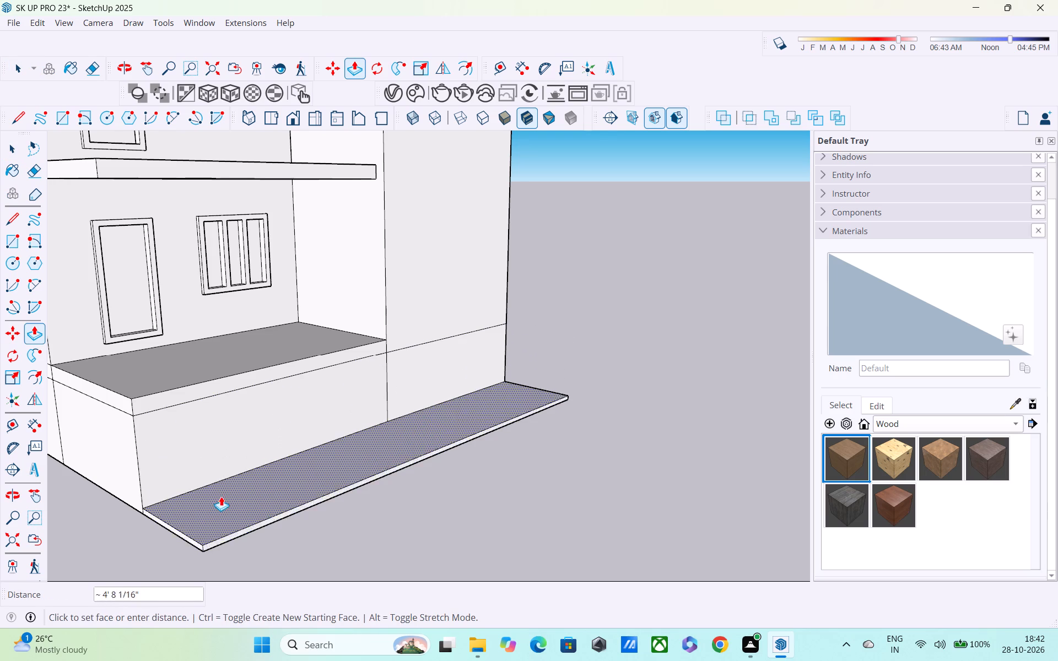
left_click_drag(221, 496, 229, 480)
left_click(220, 473)
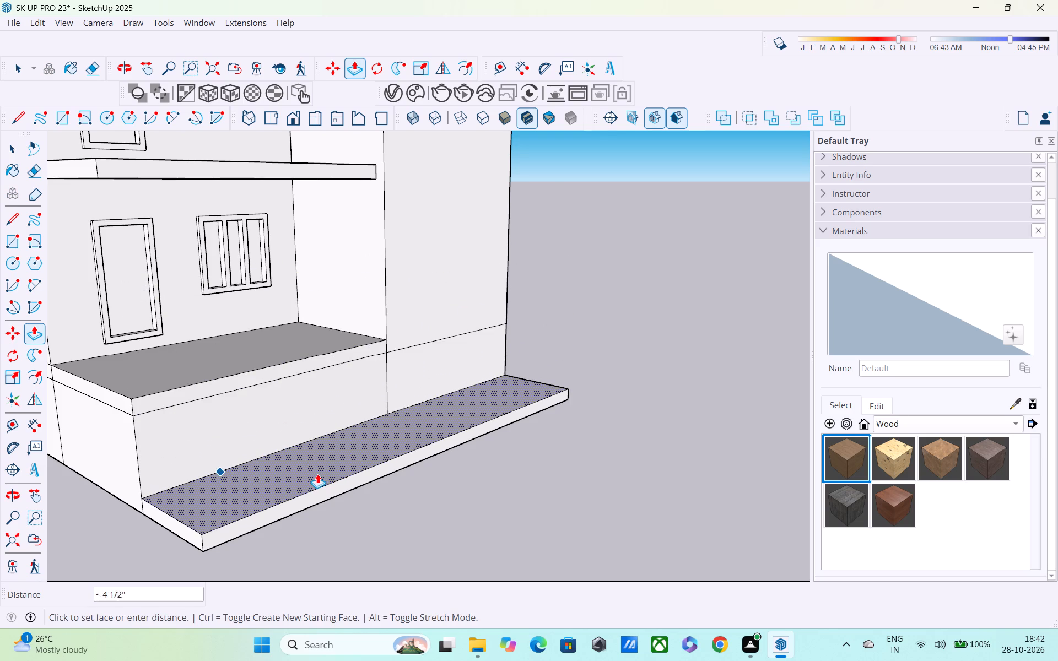
left_click(312, 471)
scroll(96, 429, "down", 1)
key("space")
left_click(573, 255)
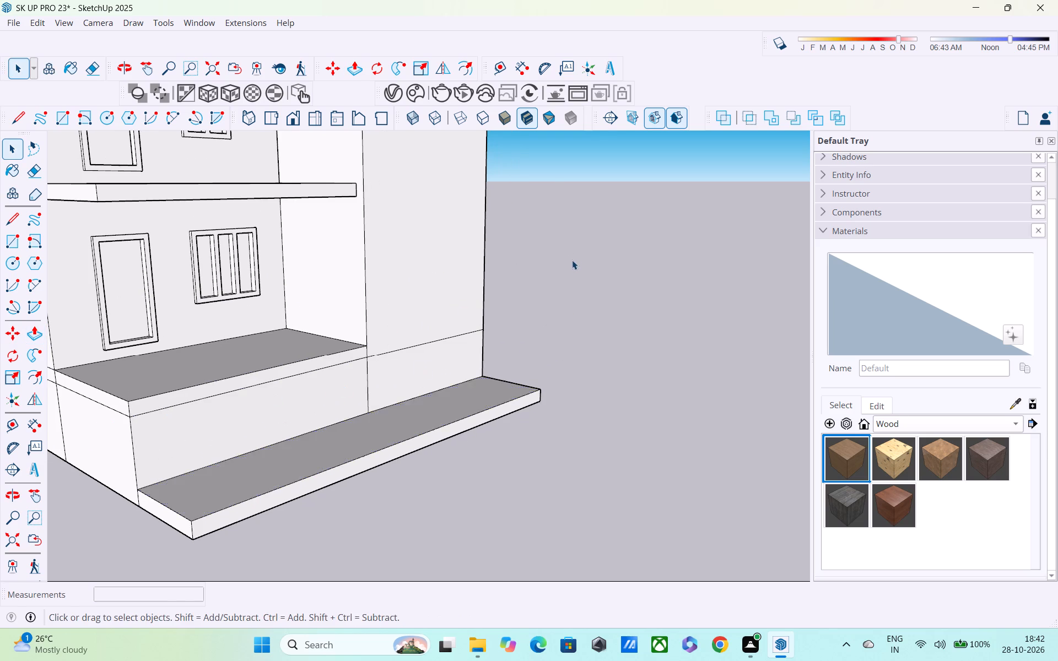
Examine the front step, porch base and tower from several distances and angles.
middle_click_drag(556, 289, 377, 297)
scroll(409, 366, "down", 2)
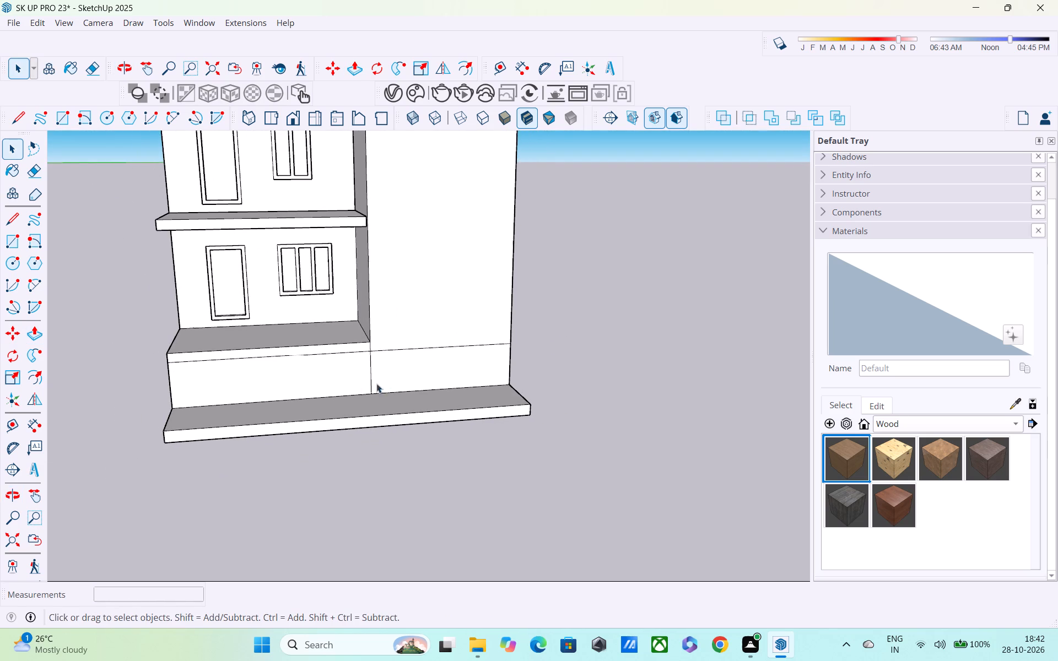
key("p")
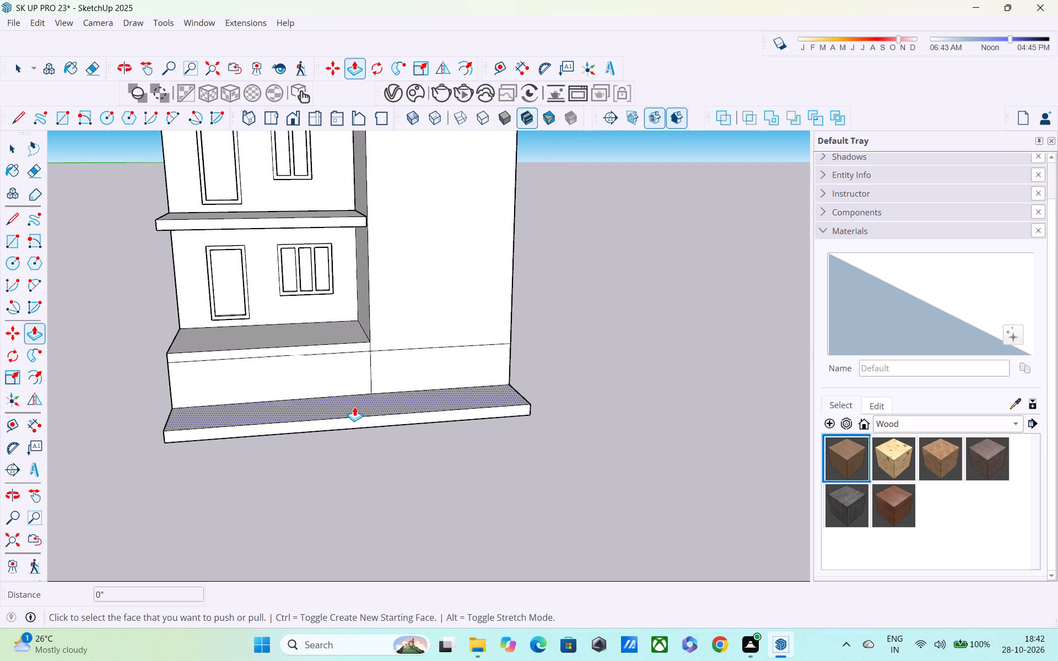
scroll(354, 407, "down", 6)
scroll(380, 368, "down", 7)
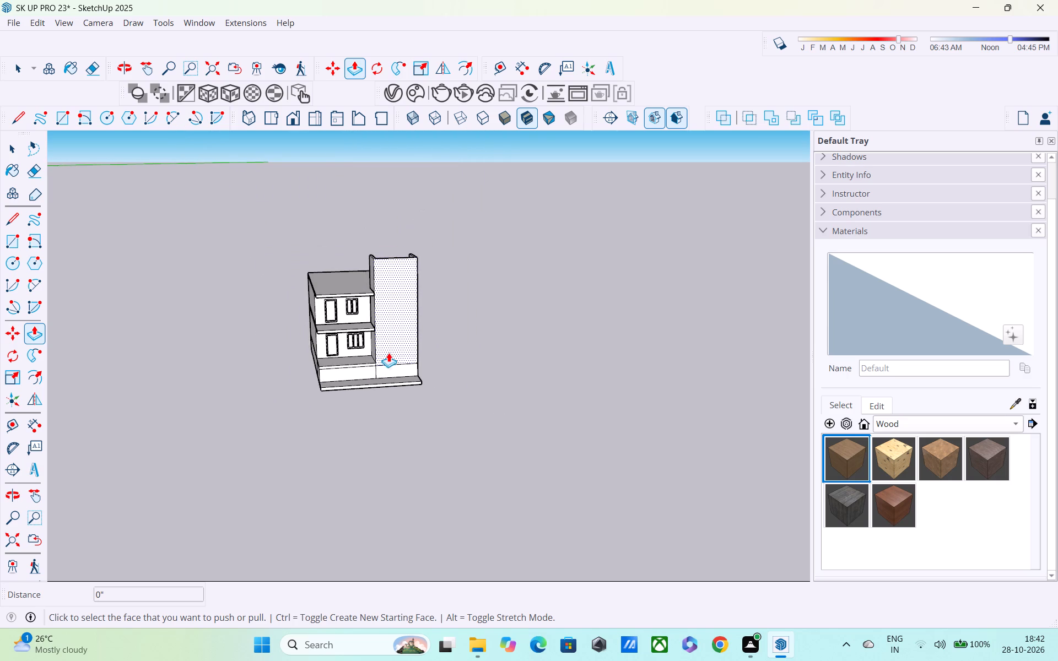
scroll(392, 338, "down", 3)
scroll(327, 335, "up", 1)
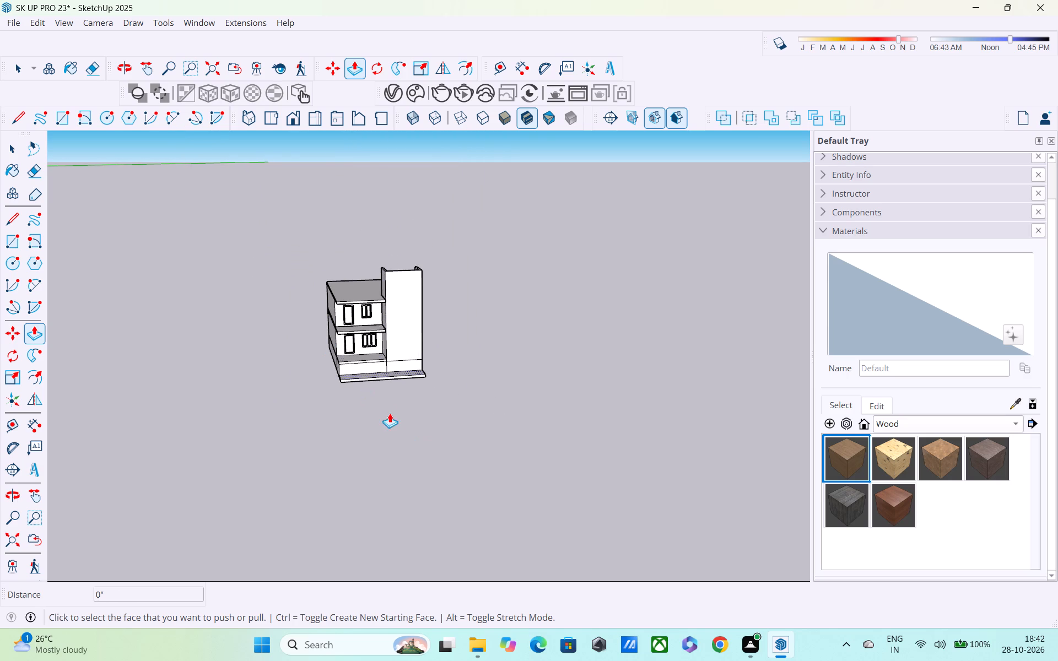
middle_click_drag(321, 324, 429, 389)
scroll(434, 383, "up", 9)
scroll(341, 375, "up", 4)
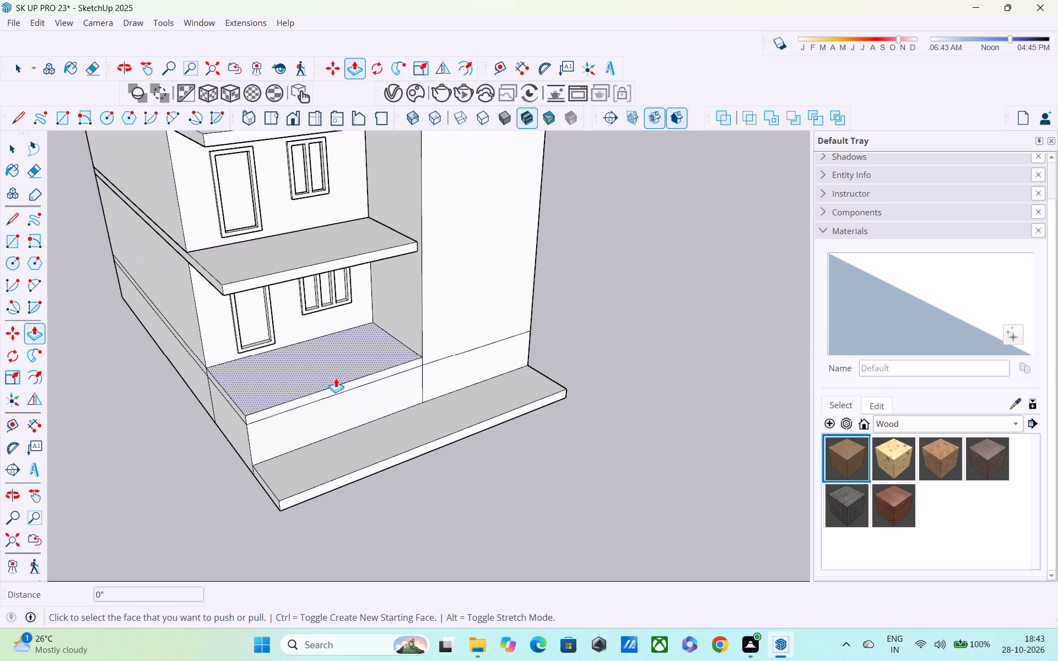
scroll(335, 380, "down", 3)
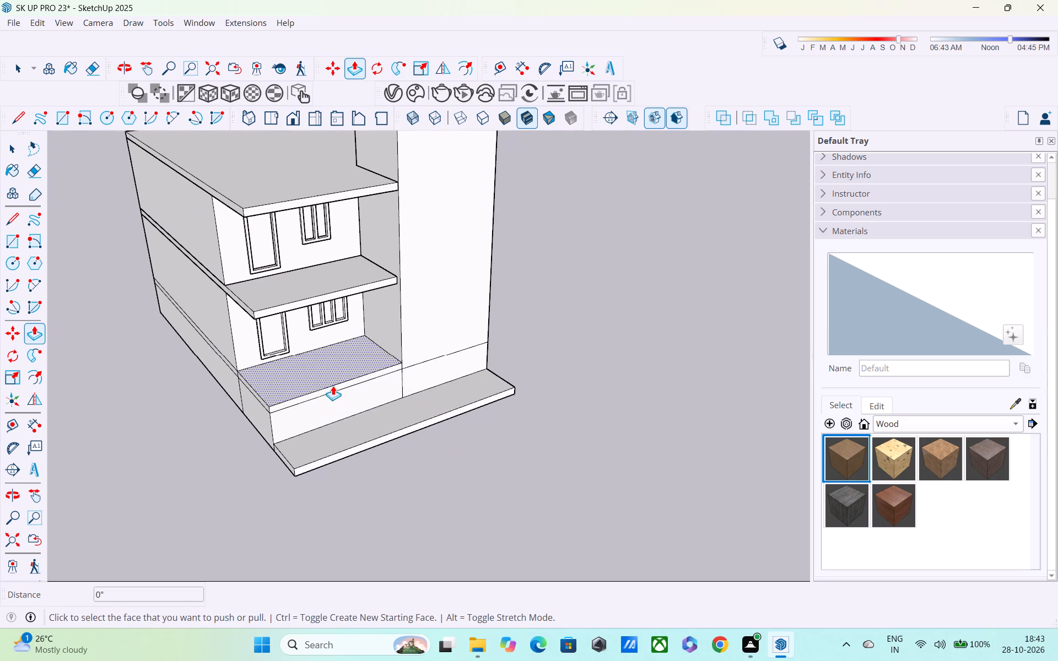
middle_click_drag(338, 401, 358, 443)
scroll(339, 411, "up", 9)
middle_click_drag(330, 402, 450, 340)
scroll(371, 453, "up", 8)
middle_click_drag(365, 418, 370, 345)
scroll(371, 342, "down", 5)
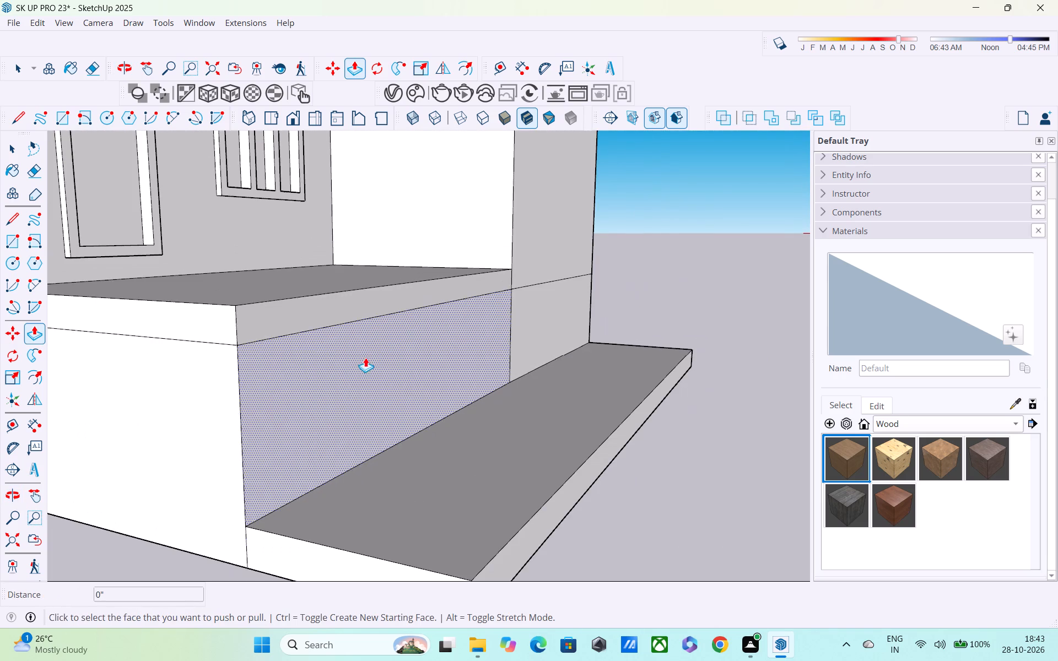
scroll(365, 357, "down", 4)
middle_click_drag(338, 386, 357, 415, "shift")
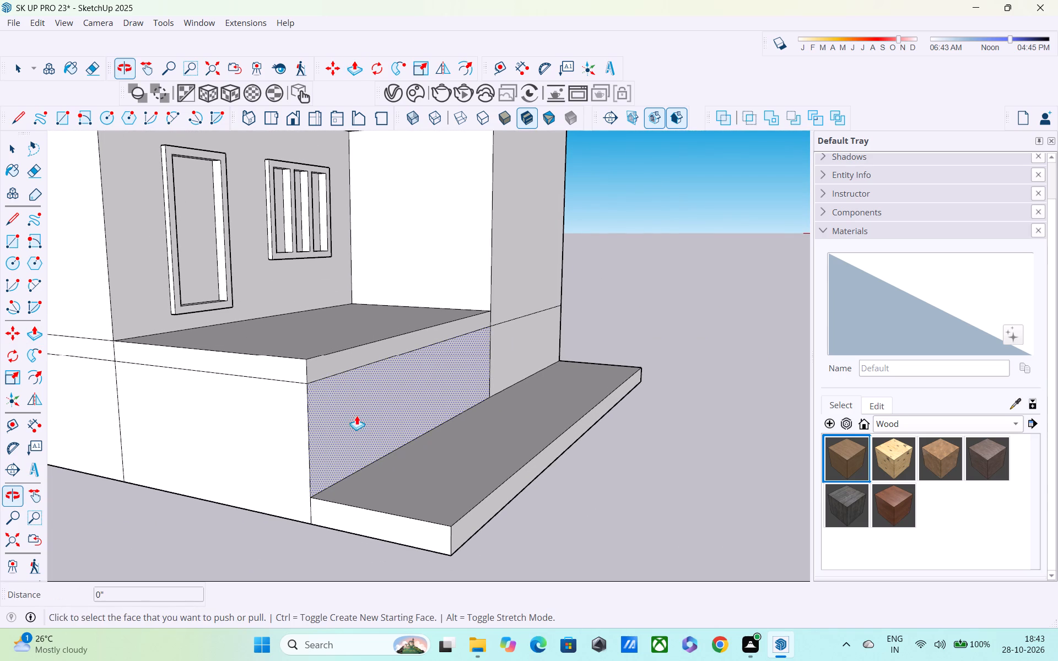
middle_click_drag(524, 503, 460, 467)
key("space")
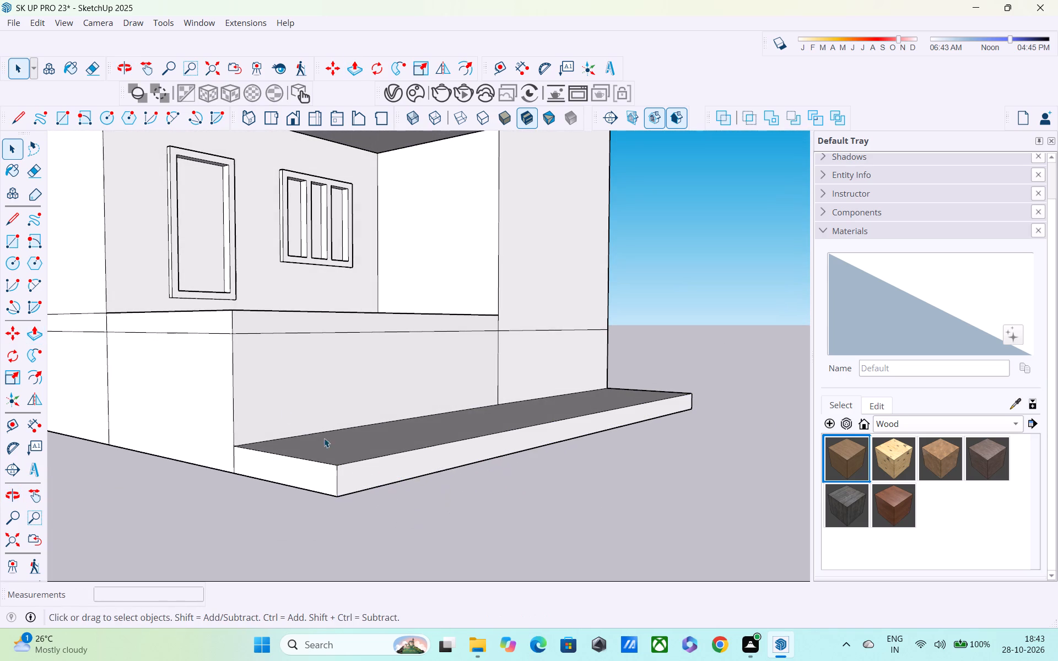
Delete the horizontal seam line across the base's front face below the porch floor.
scroll(307, 399, "up", 1)
middle_click_drag(310, 401, 357, 458)
scroll(352, 405, "up", 3)
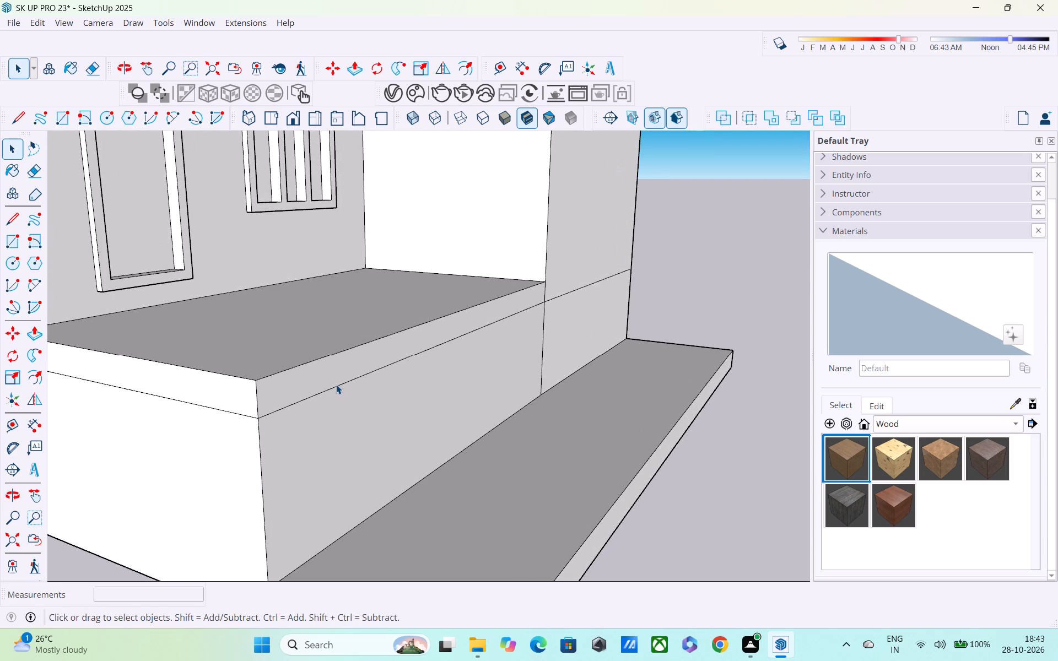
left_click(336, 384)
left_click(334, 389)
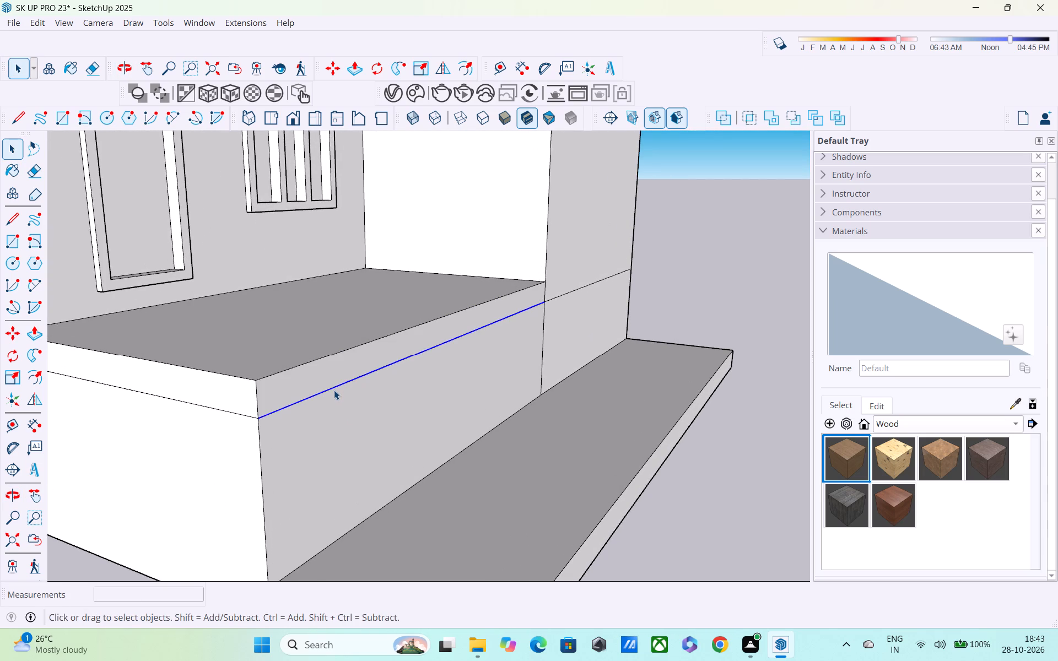
key("Pause")
key("Delete")
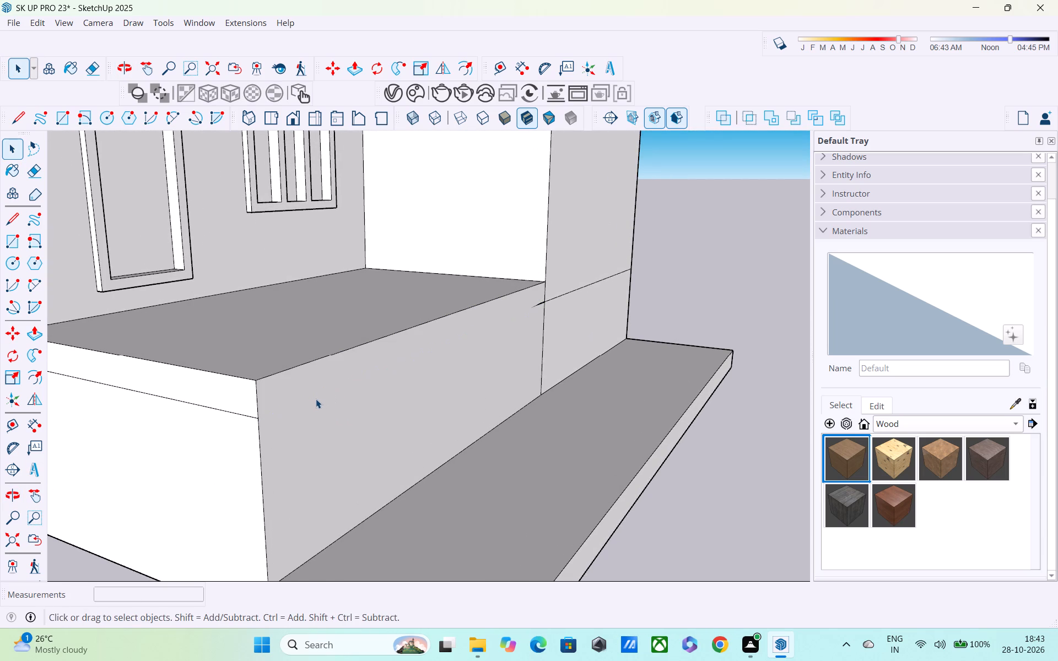
Delete the horizontal seam on the base's side face below the porch floor, including the short leftover piece at the front corner.
scroll(300, 405, "up", 2)
scroll(298, 398, "down", 1)
middle_click_drag(376, 417, 593, 397)
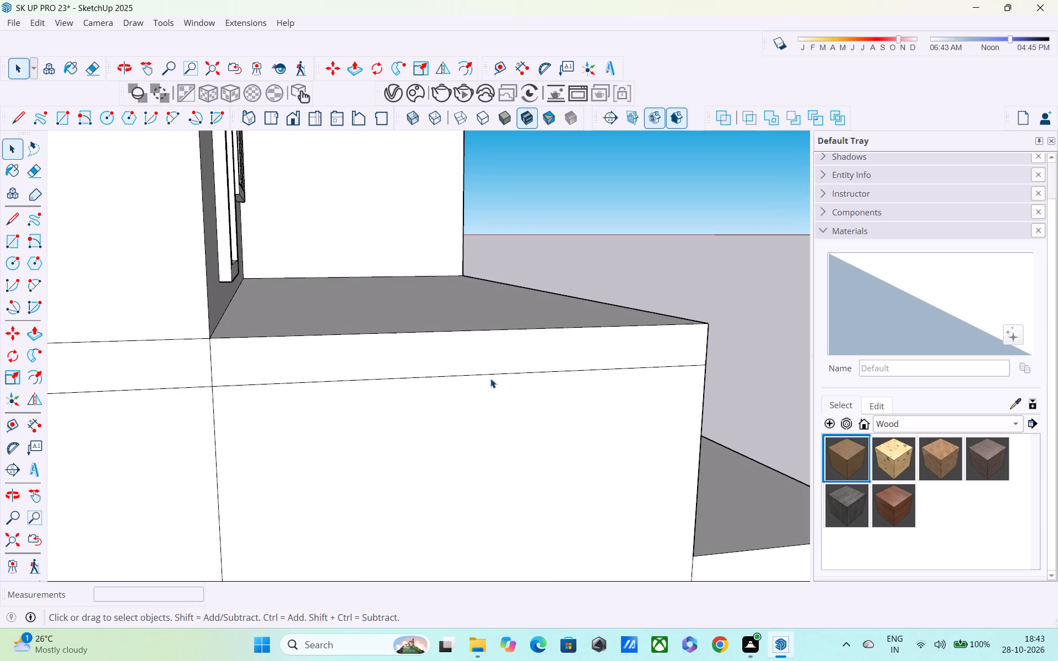
left_click(490, 377)
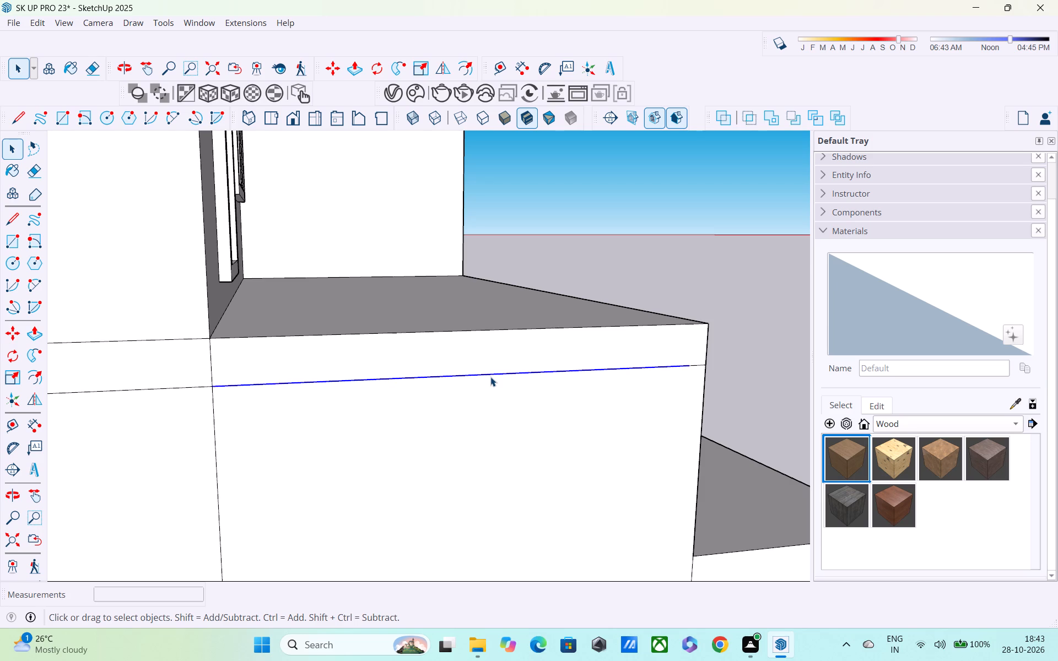
key("Delete")
scroll(502, 380, "down", 3)
scroll(620, 351, "up", 4)
scroll(644, 359, "down", 1)
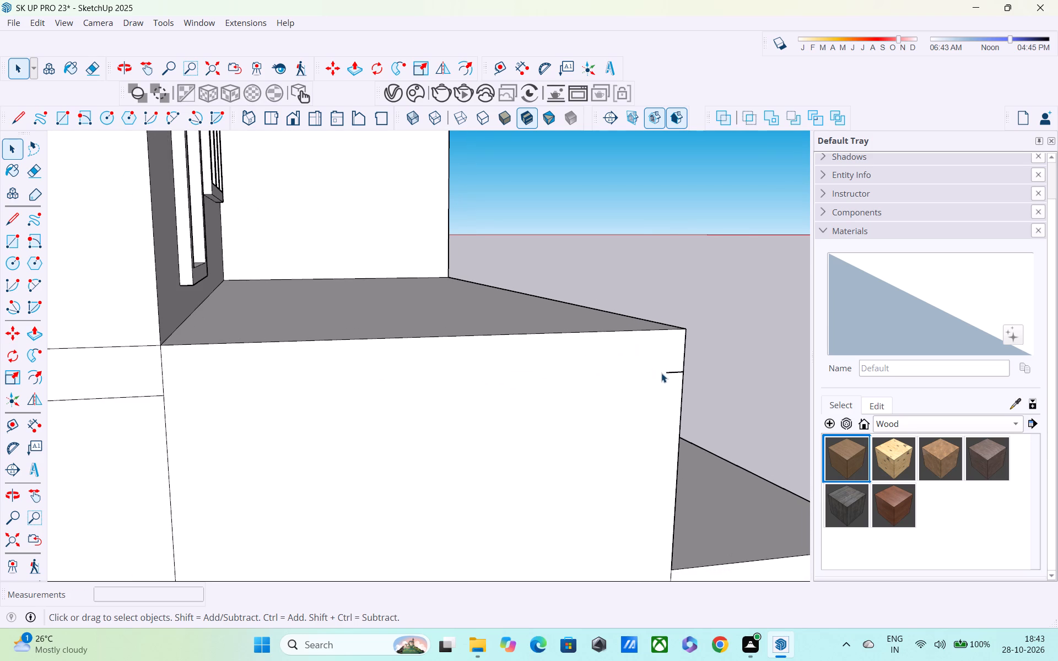
left_click(668, 374)
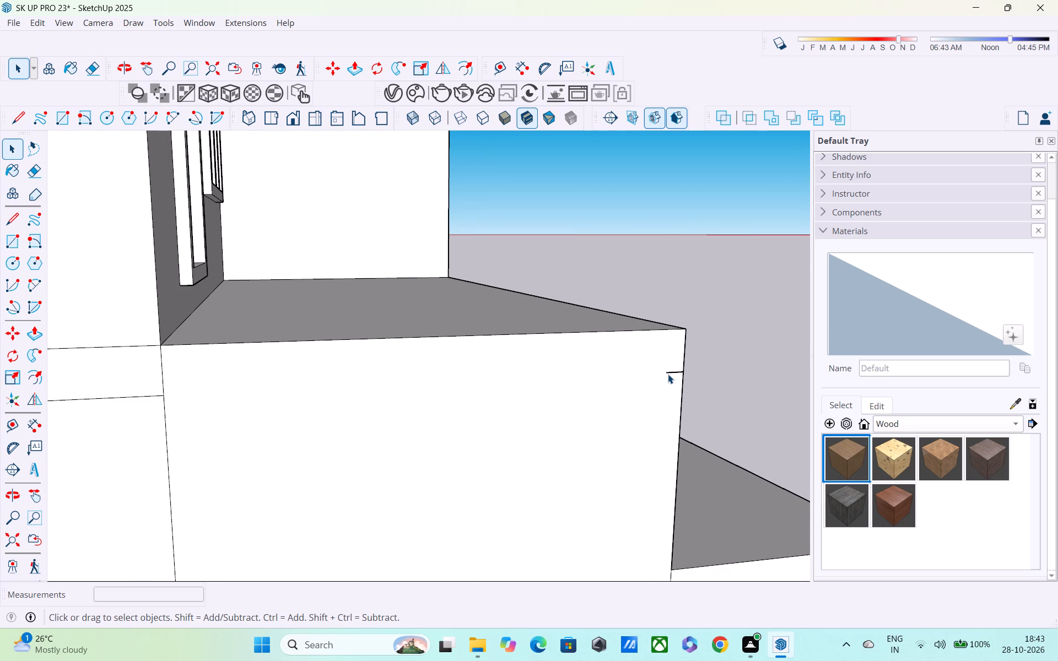
left_click(670, 373)
key("Delete")
Delete the horizontal seam line across the lower part of the tower's front face.
middle_click_drag(681, 372, 82, 475)
scroll(243, 349, "down", 10)
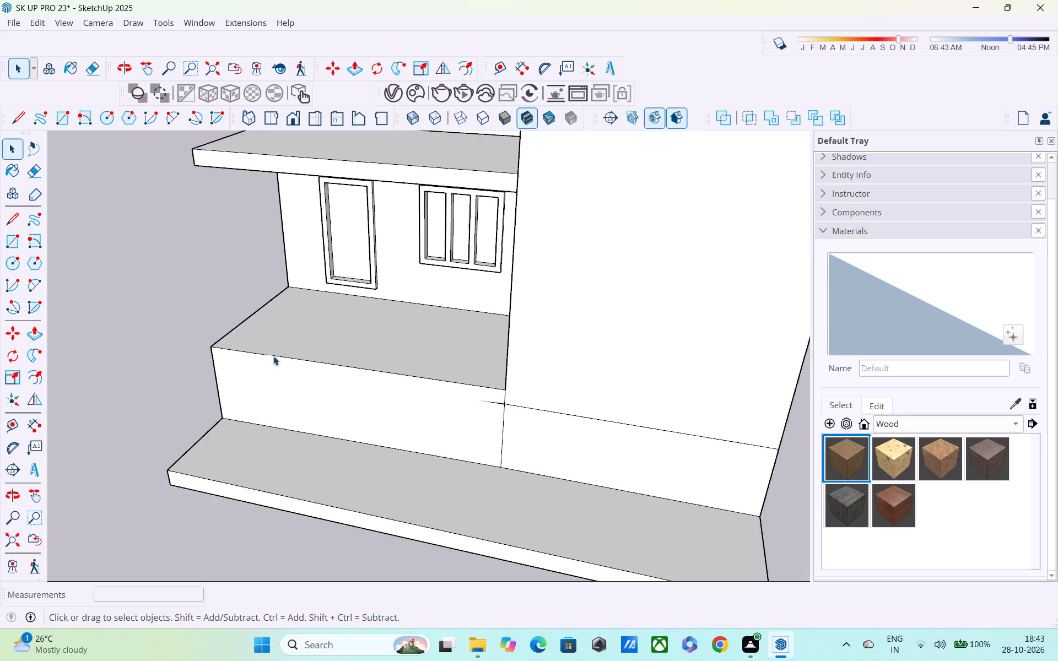
scroll(273, 356, "up", 1)
middle_click_drag(273, 358, 181, 335, "shift")
scroll(181, 334, "down", 1)
scroll(466, 351, "up", 4)
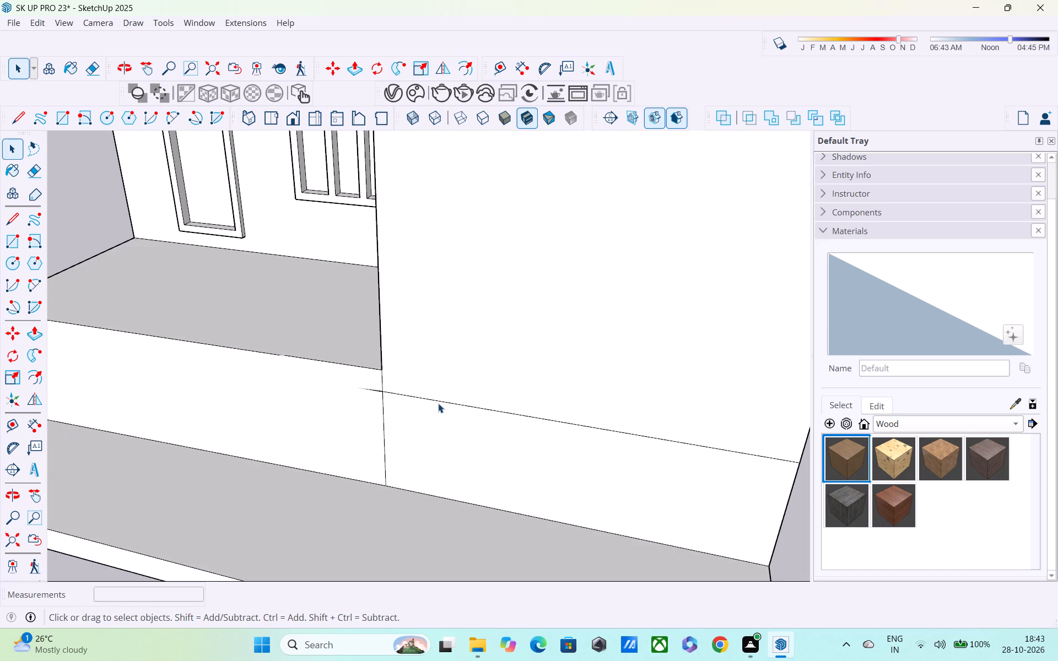
left_click(439, 402)
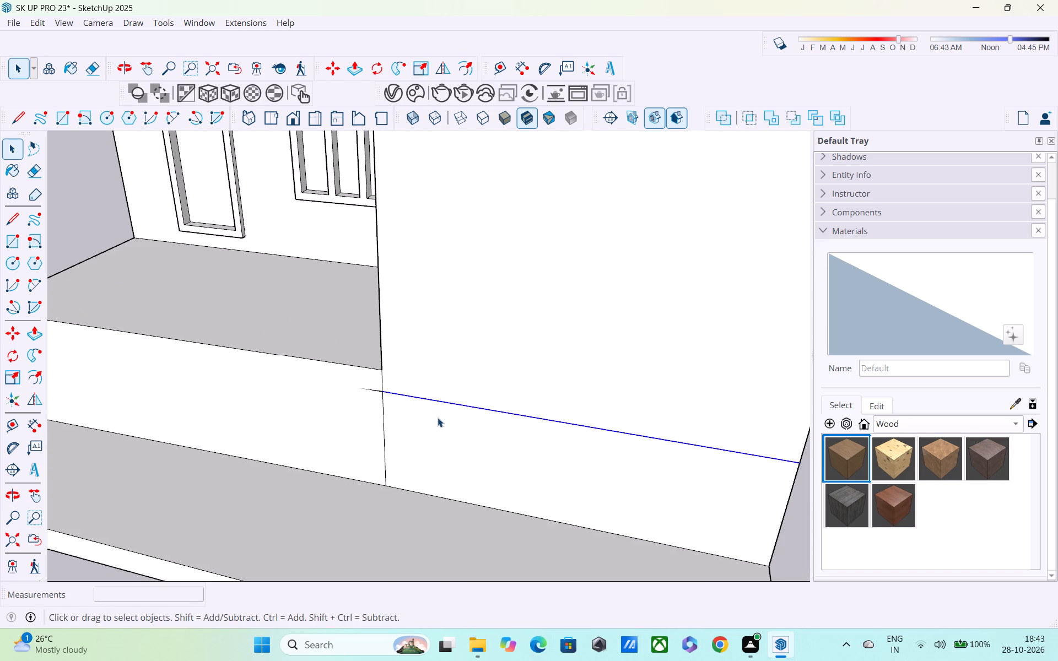
key("Delete")
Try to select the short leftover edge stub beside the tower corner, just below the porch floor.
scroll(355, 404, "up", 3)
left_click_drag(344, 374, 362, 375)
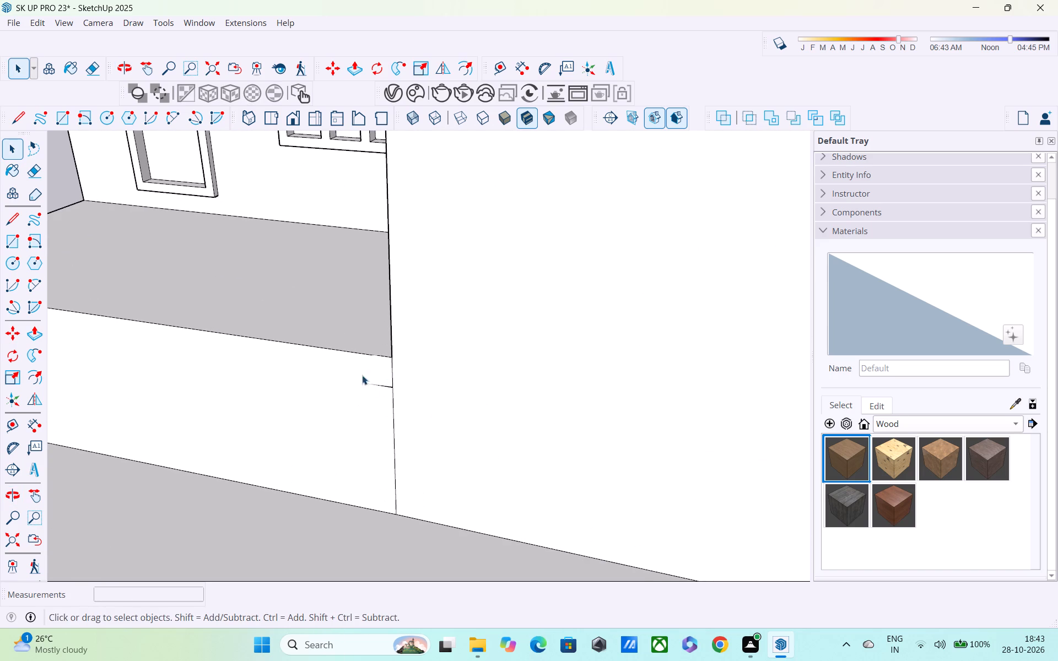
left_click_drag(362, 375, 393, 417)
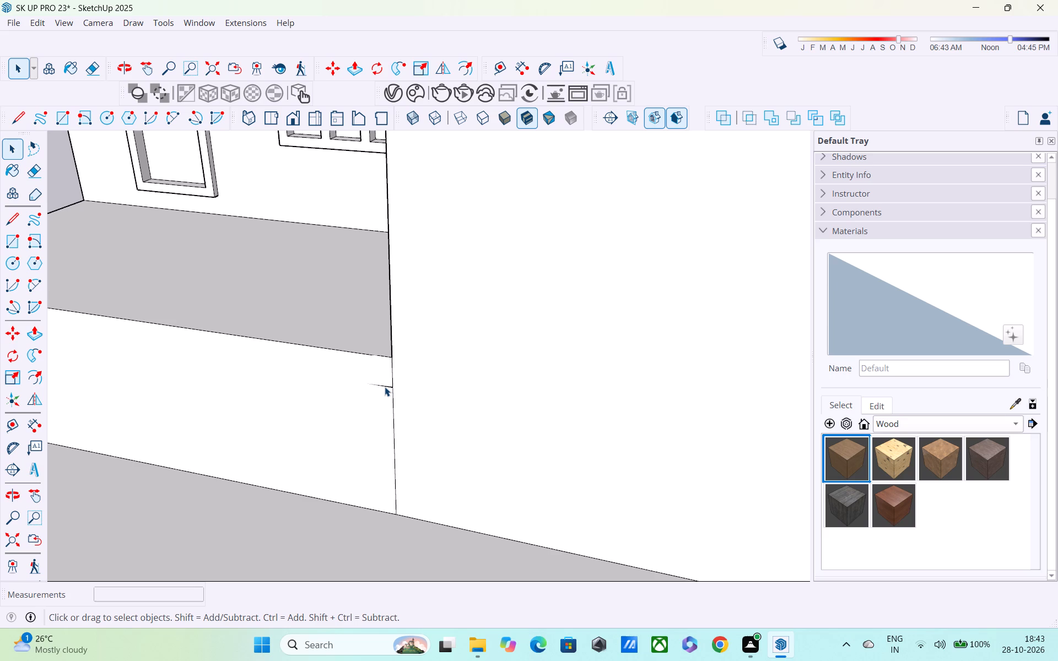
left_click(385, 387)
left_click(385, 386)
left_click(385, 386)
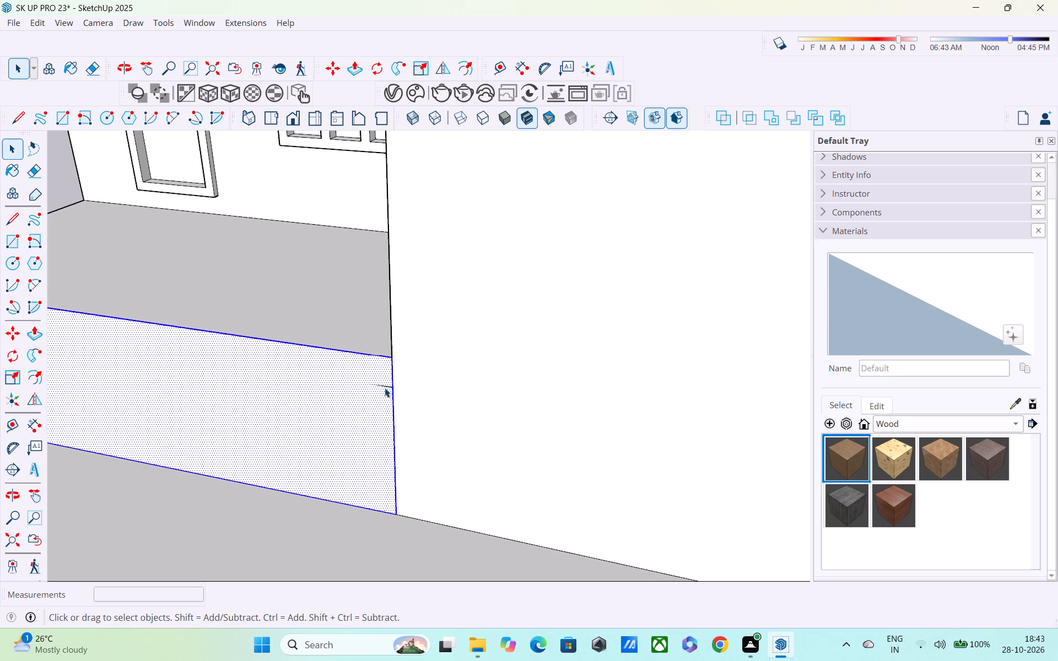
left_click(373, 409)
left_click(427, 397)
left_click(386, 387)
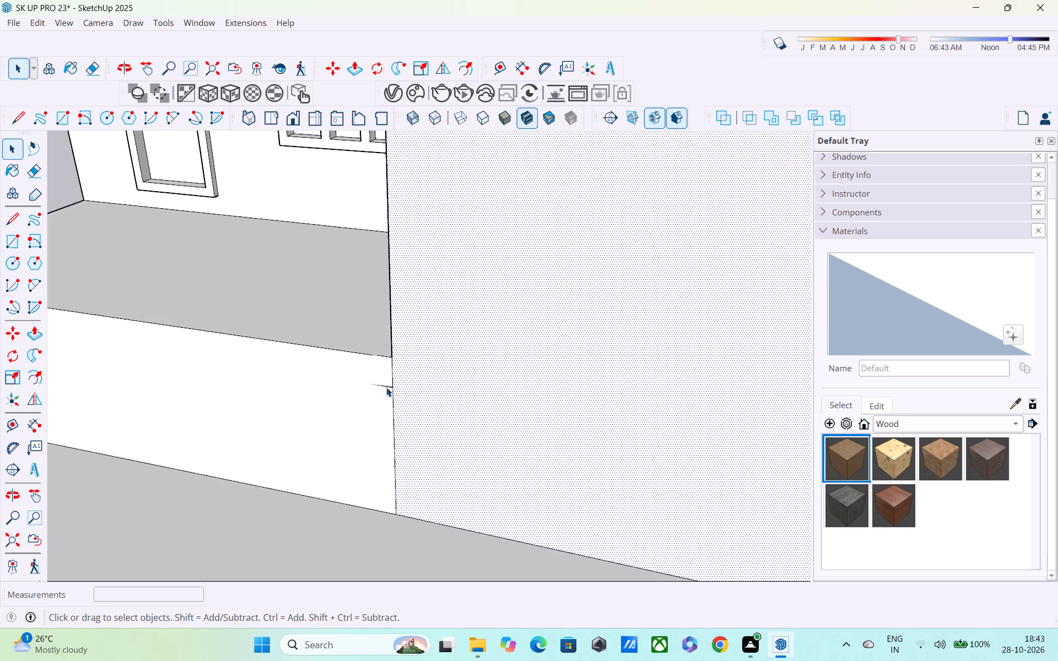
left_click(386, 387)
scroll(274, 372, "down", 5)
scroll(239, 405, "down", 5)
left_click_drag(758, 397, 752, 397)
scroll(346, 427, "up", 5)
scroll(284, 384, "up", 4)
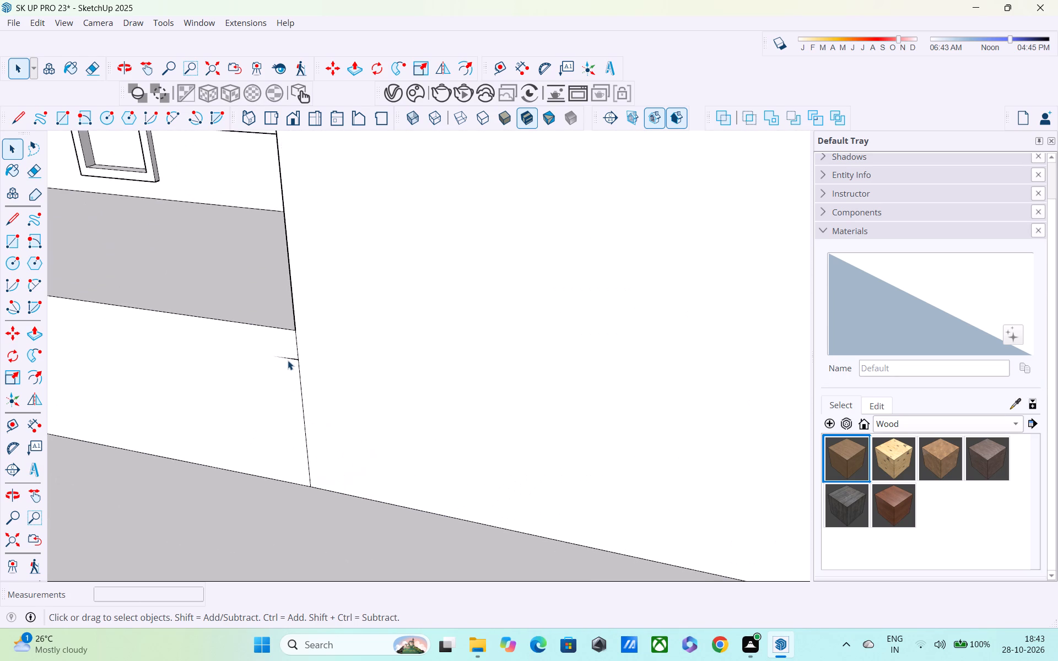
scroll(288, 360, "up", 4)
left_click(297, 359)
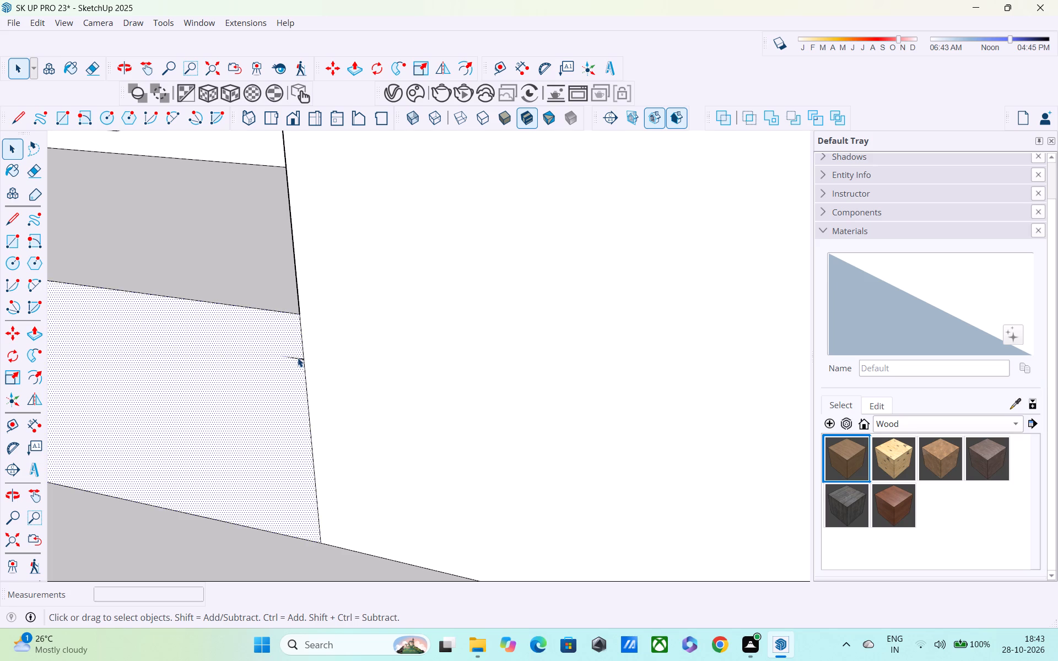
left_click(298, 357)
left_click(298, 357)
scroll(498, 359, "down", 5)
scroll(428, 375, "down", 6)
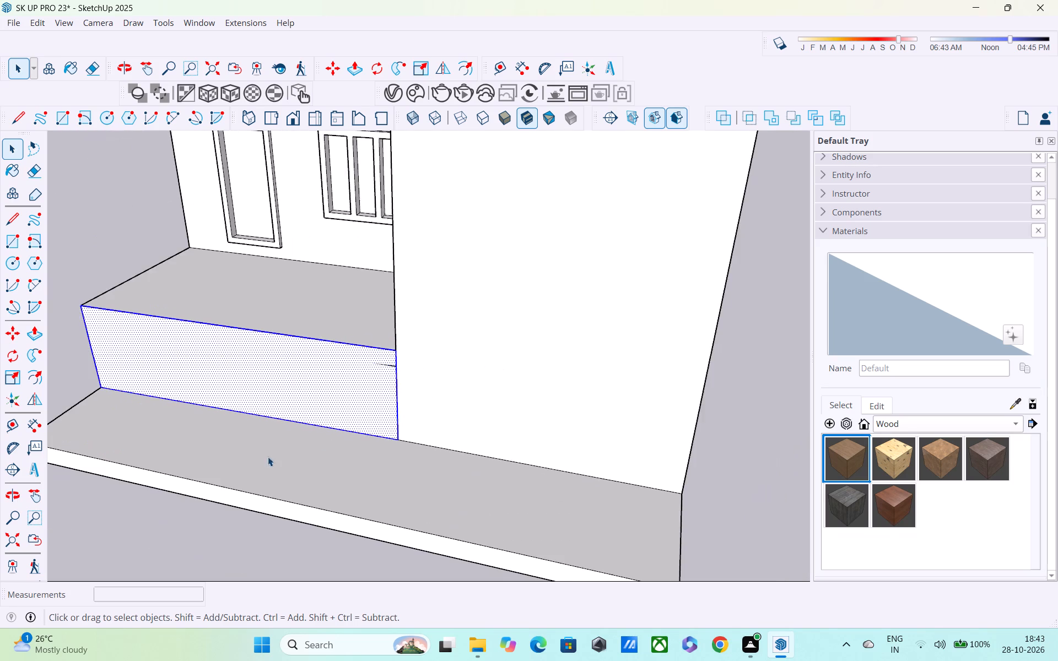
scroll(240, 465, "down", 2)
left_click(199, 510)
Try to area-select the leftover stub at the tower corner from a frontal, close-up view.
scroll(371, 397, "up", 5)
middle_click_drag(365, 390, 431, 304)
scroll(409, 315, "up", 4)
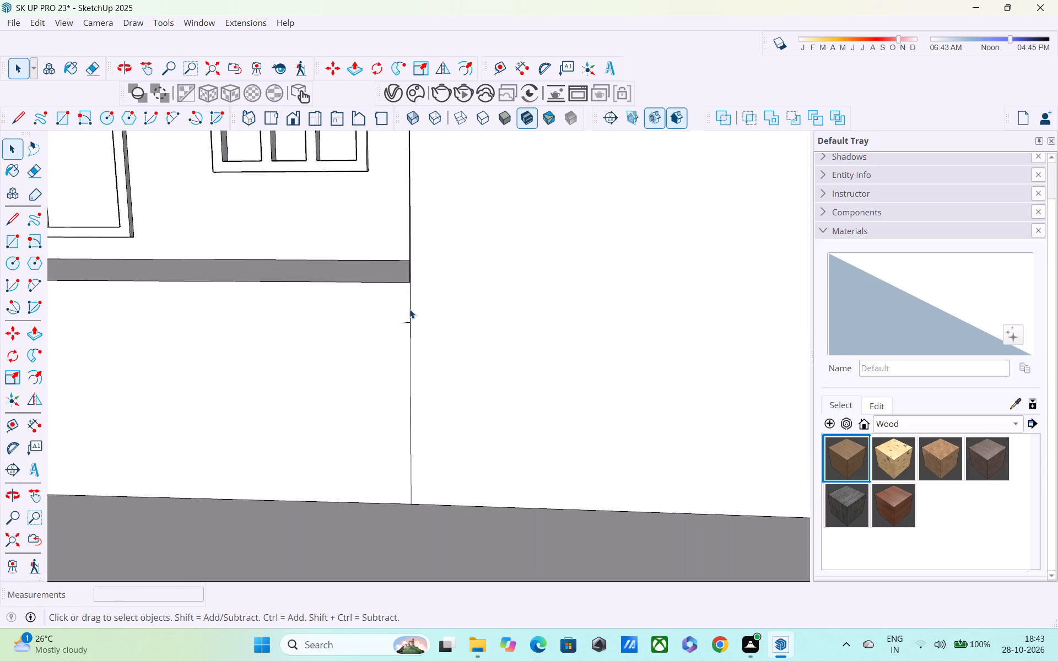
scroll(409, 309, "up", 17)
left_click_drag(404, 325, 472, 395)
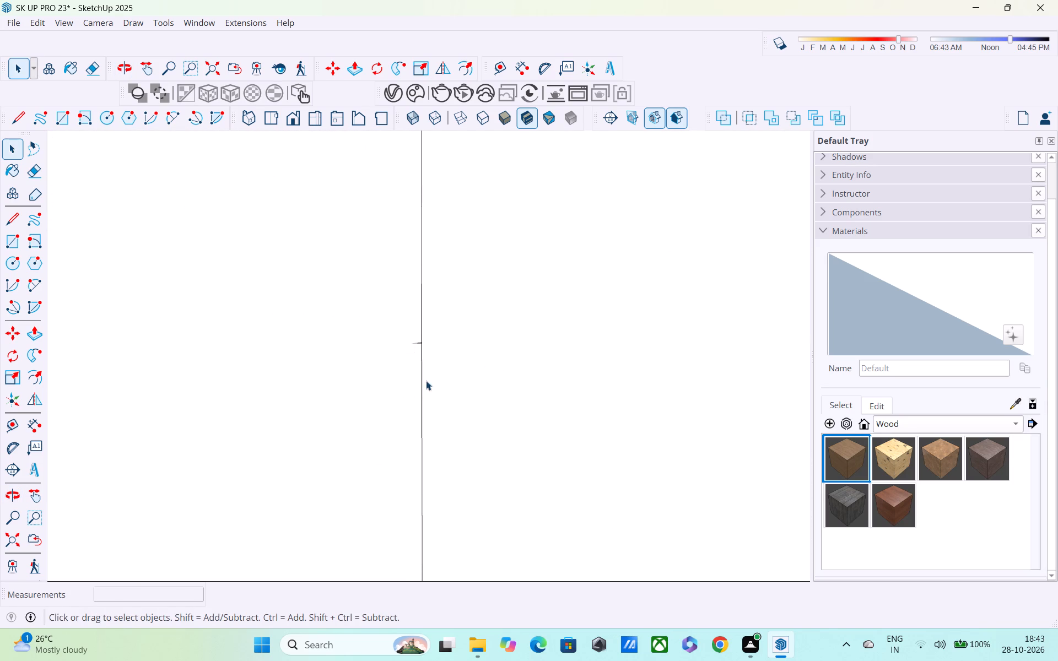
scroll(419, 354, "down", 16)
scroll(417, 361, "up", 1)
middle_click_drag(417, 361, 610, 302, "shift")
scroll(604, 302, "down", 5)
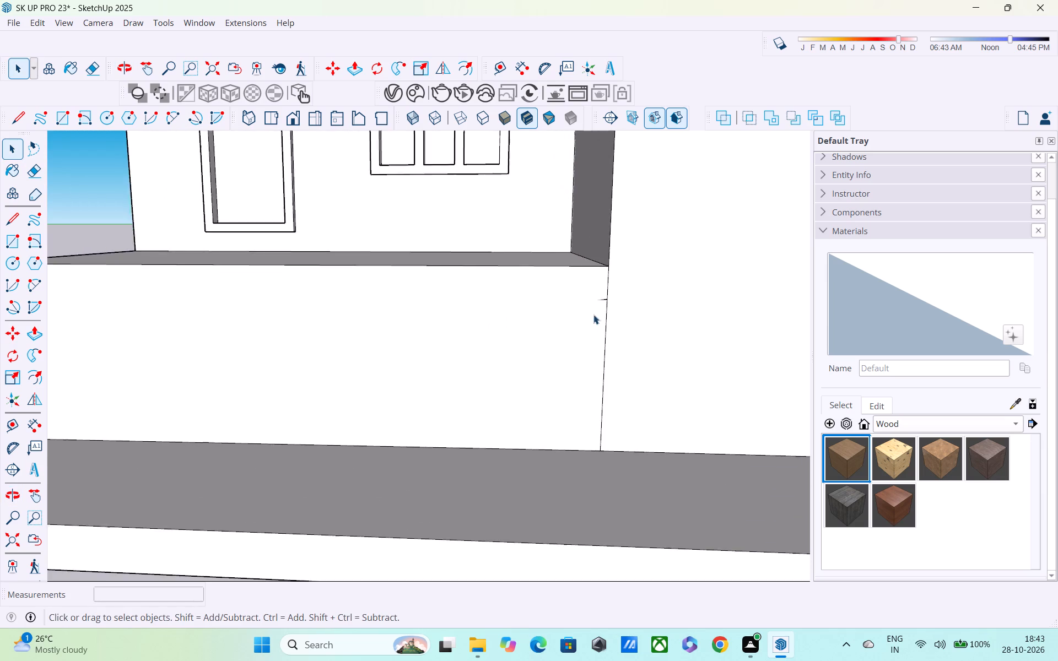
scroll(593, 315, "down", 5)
Place a horizontal guide 7" above the front step's surface on the porch base's front face.
key("t")
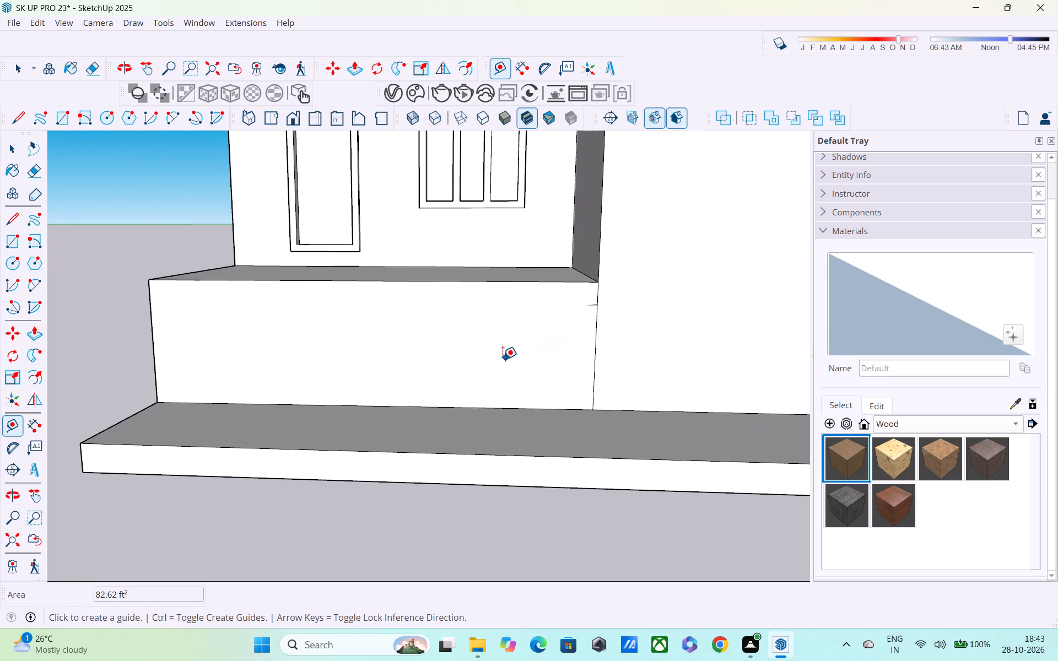
left_click(474, 409)
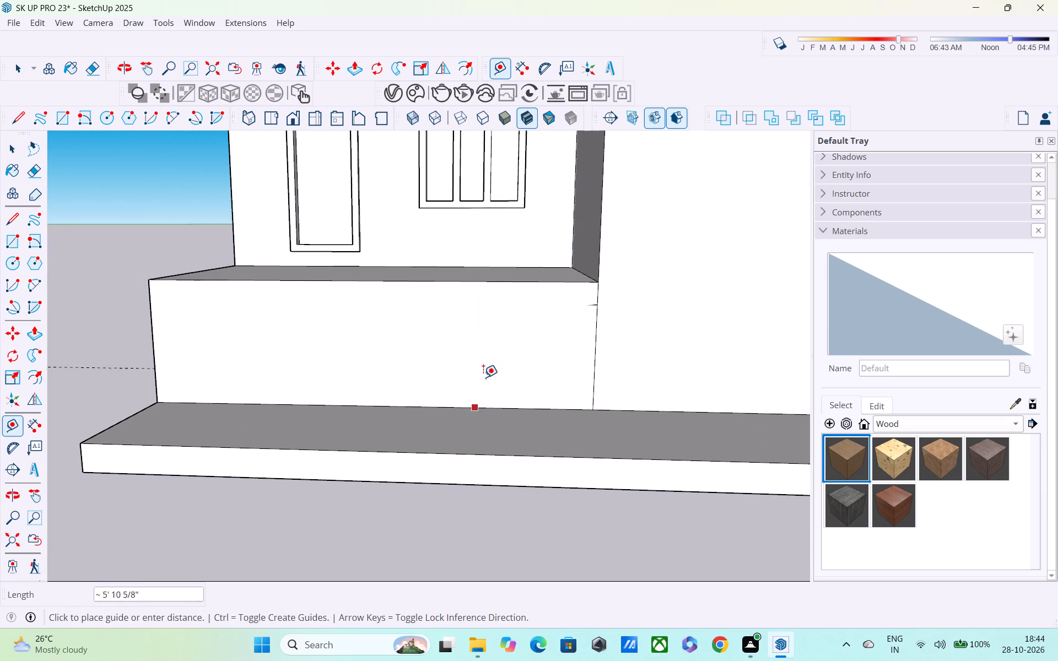
middle_click_drag(461, 402, 742, 405)
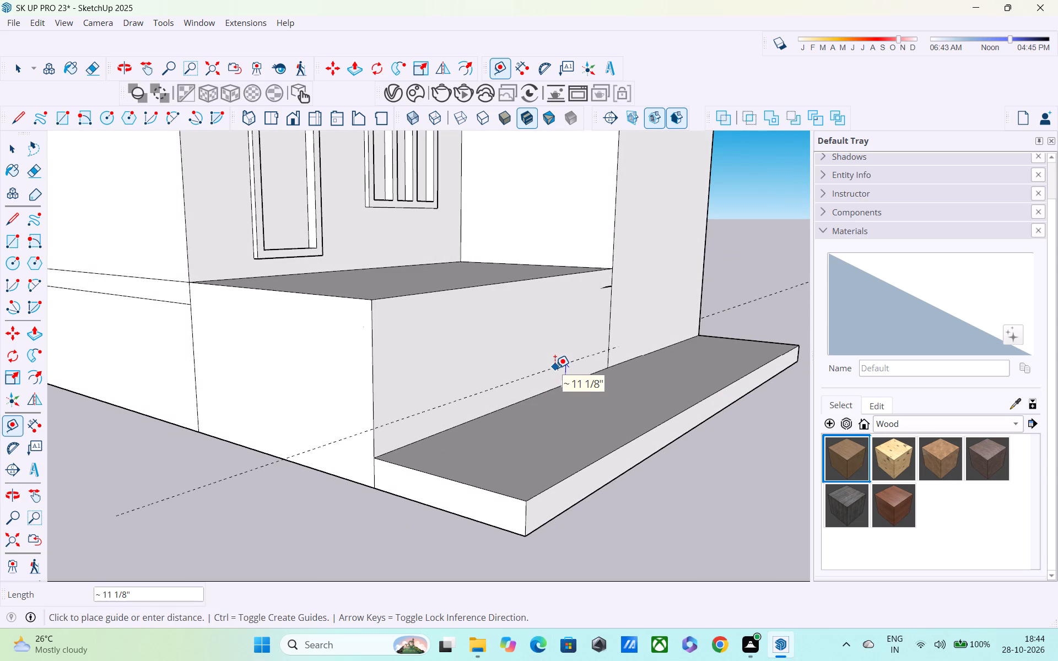
key("6")
key("shift+quotedbl")
key("Return")
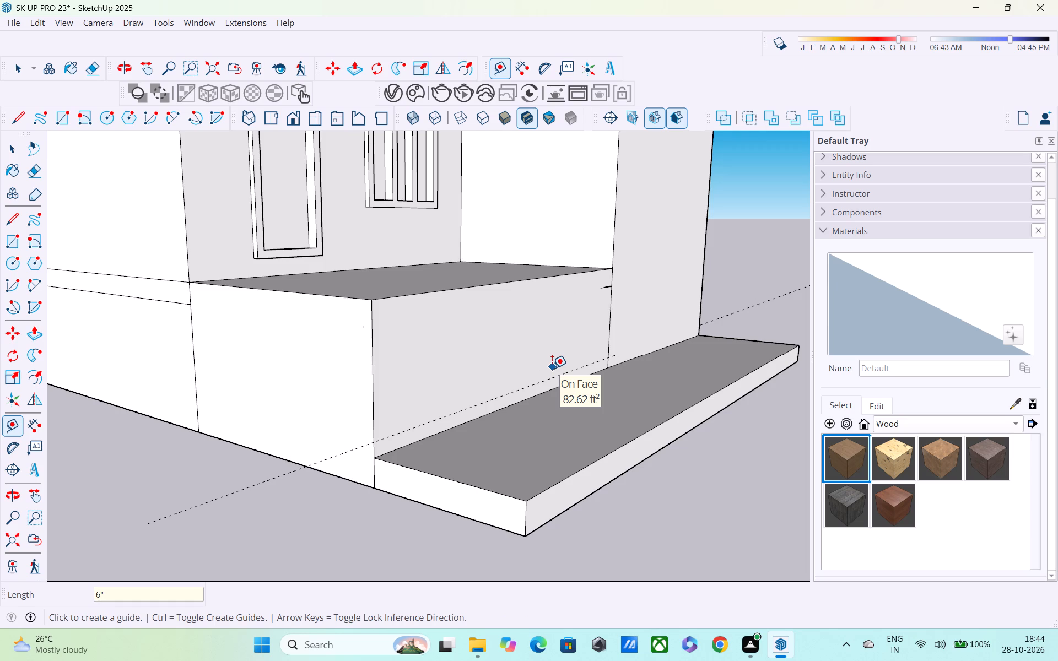
type("7\"")
key("Return")
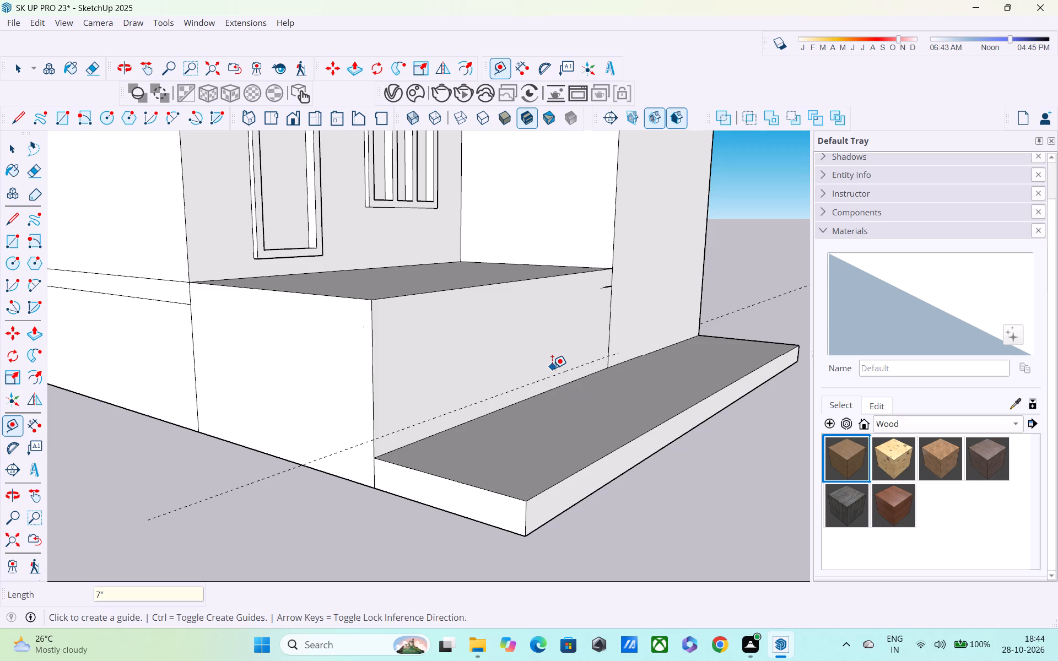
Add five more horizontal guides up the porch base's front face, each 7" above the previous one.
left_click(532, 383)
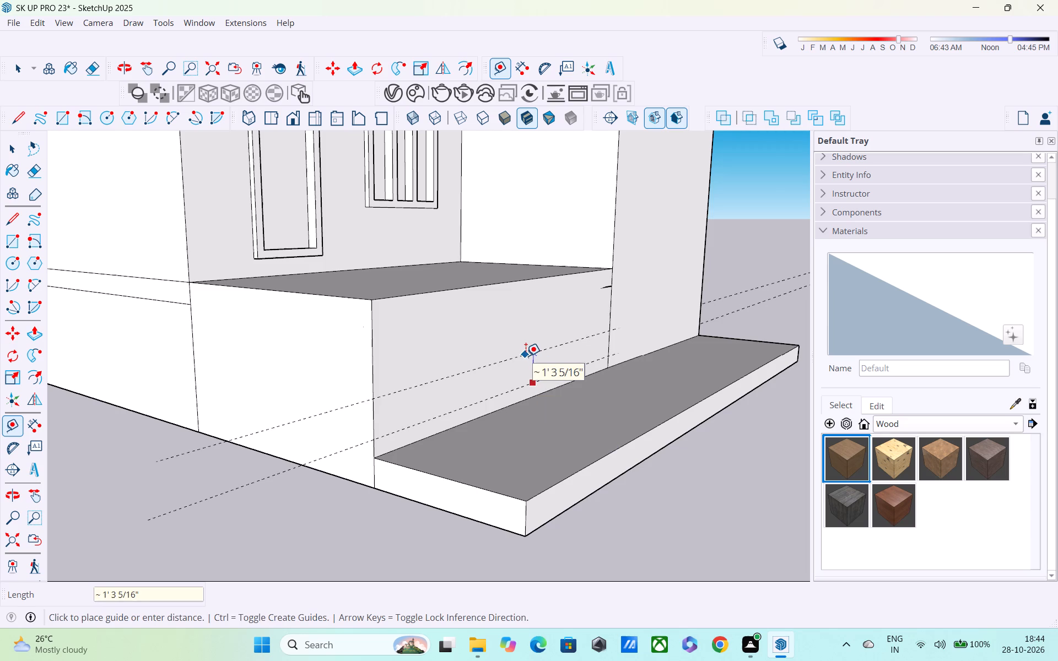
type("7\"")
key("Return")
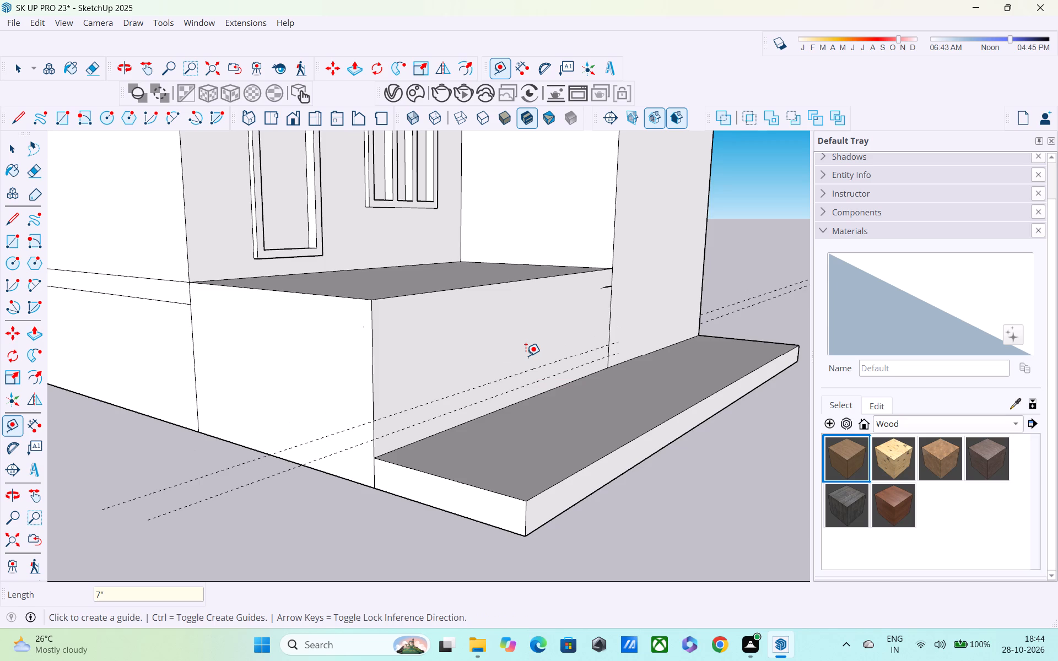
left_click(530, 369)
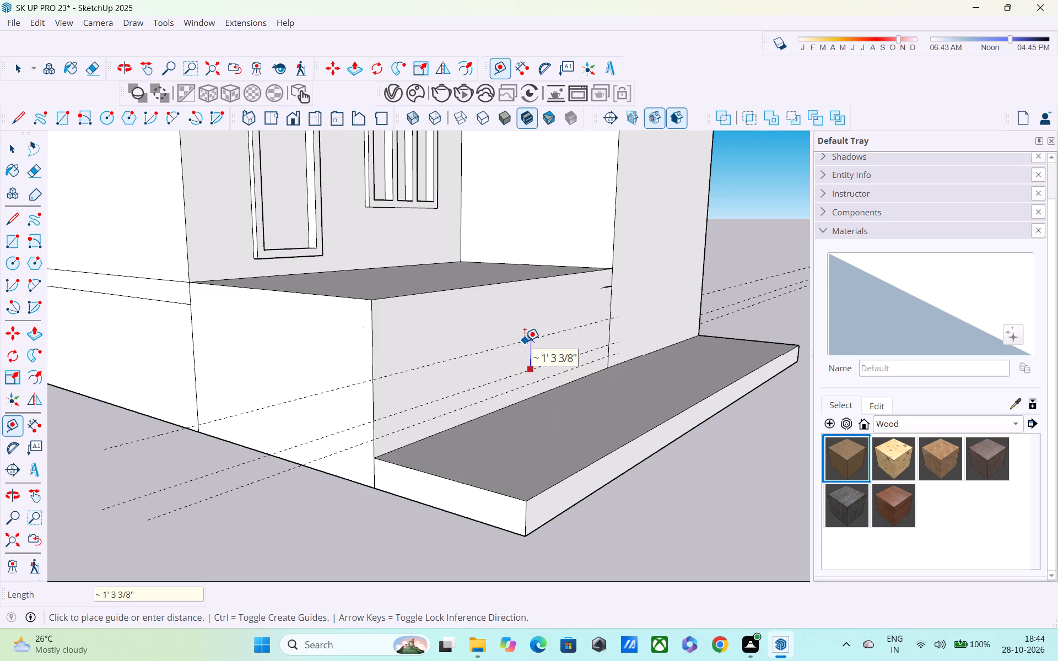
type("7\"")
key("Return")
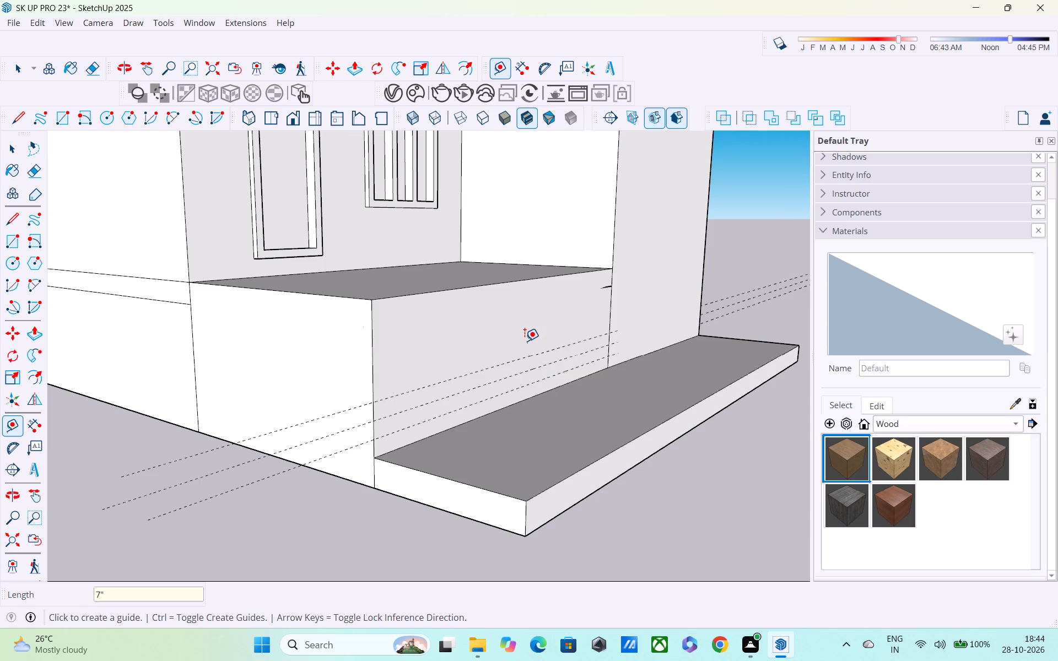
left_click(530, 354)
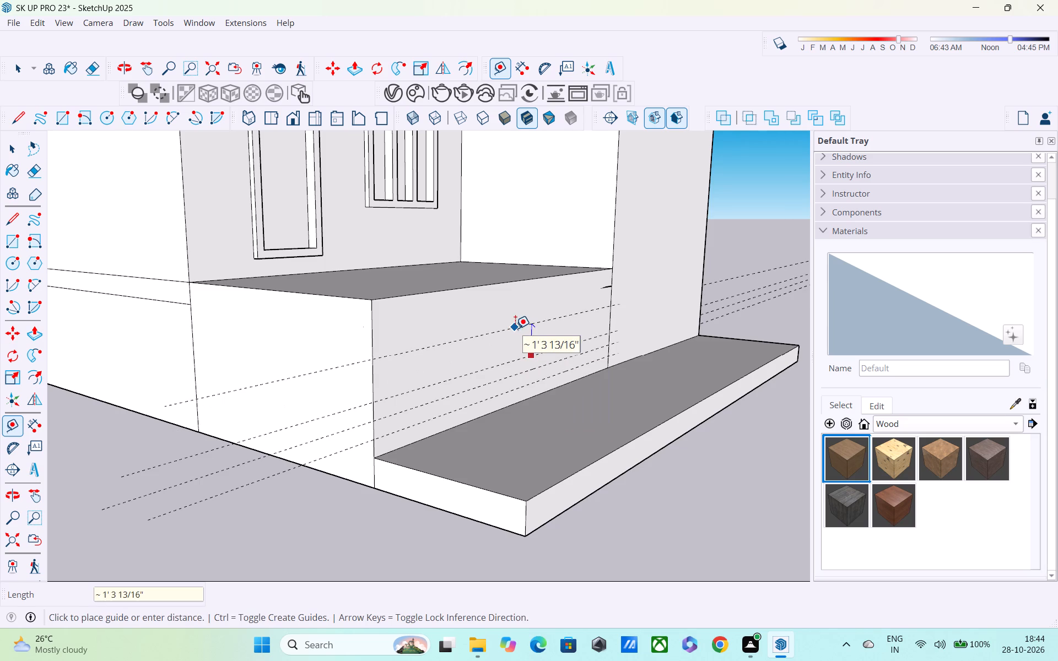
type("7\"")
key("Return")
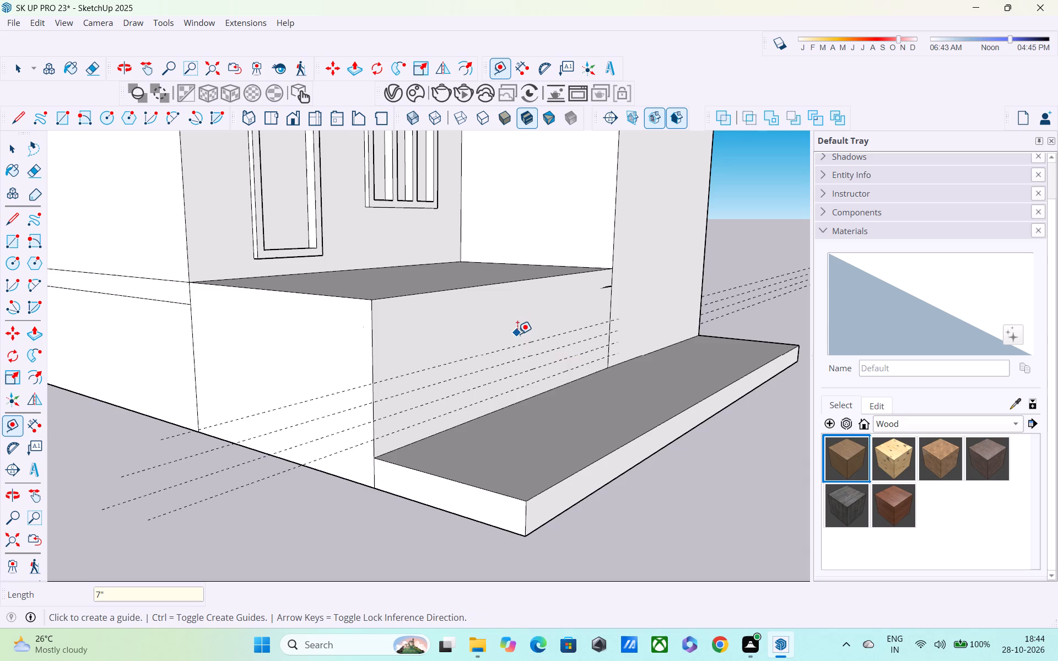
left_click(518, 344)
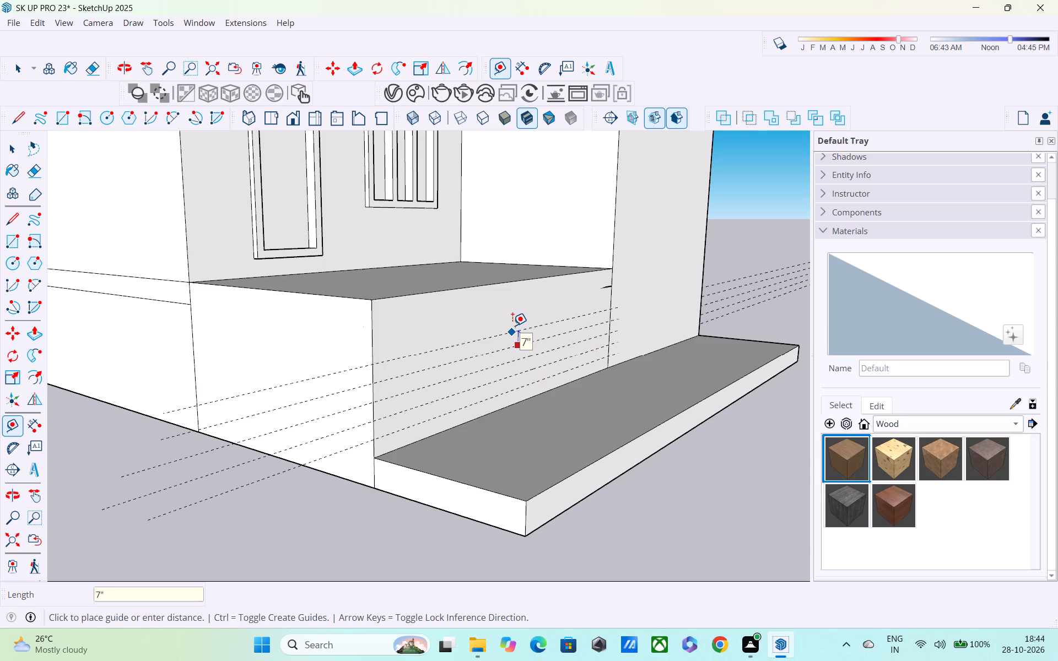
type("7\"")
key("Return")
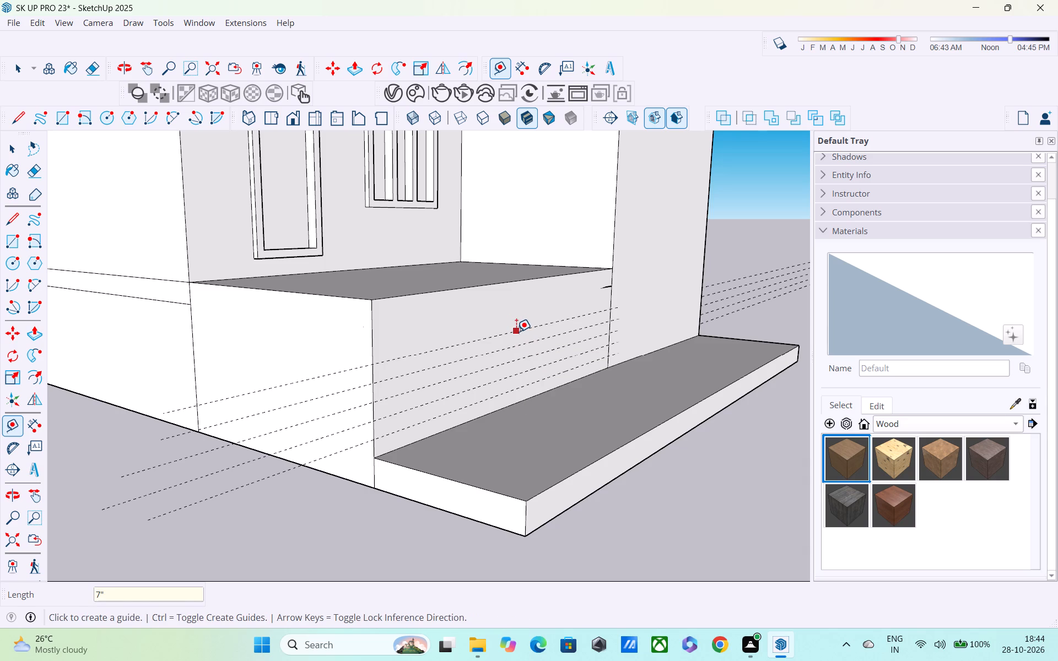
left_click(516, 332)
type("7\"")
key("Return")
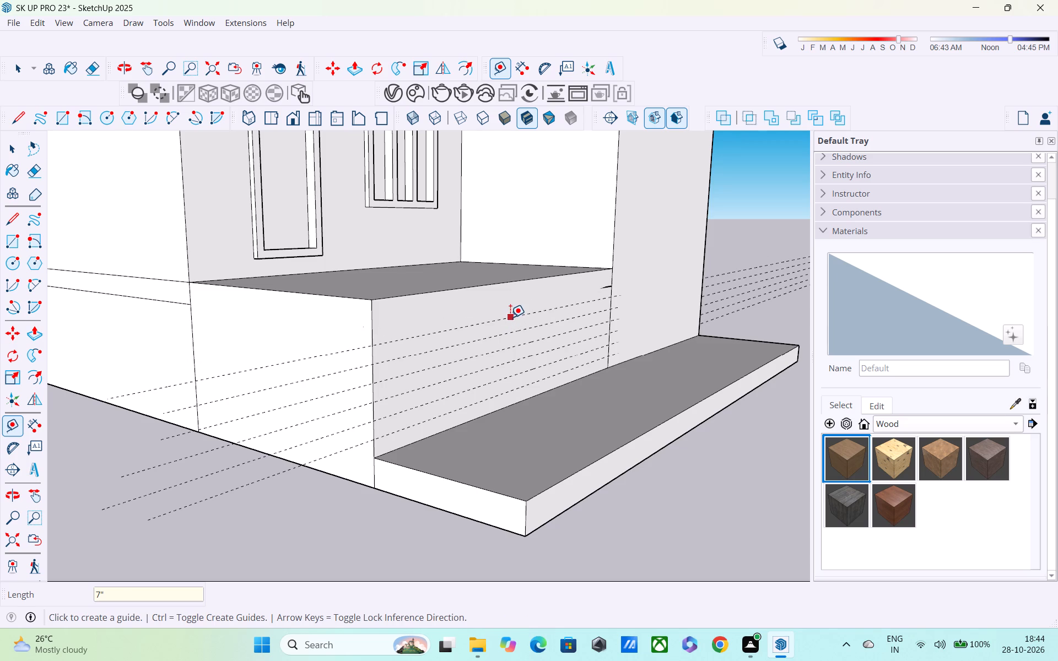
Place a seventh horizontal guide above the others, about 9" below the porch floor edge.
left_click(510, 317)
left_click(506, 301)
Trace lines along the vertical edges at both ends of the porch base's front face, including the outer corner down to the top guide.
middle_click_drag(510, 302, 406, 292)
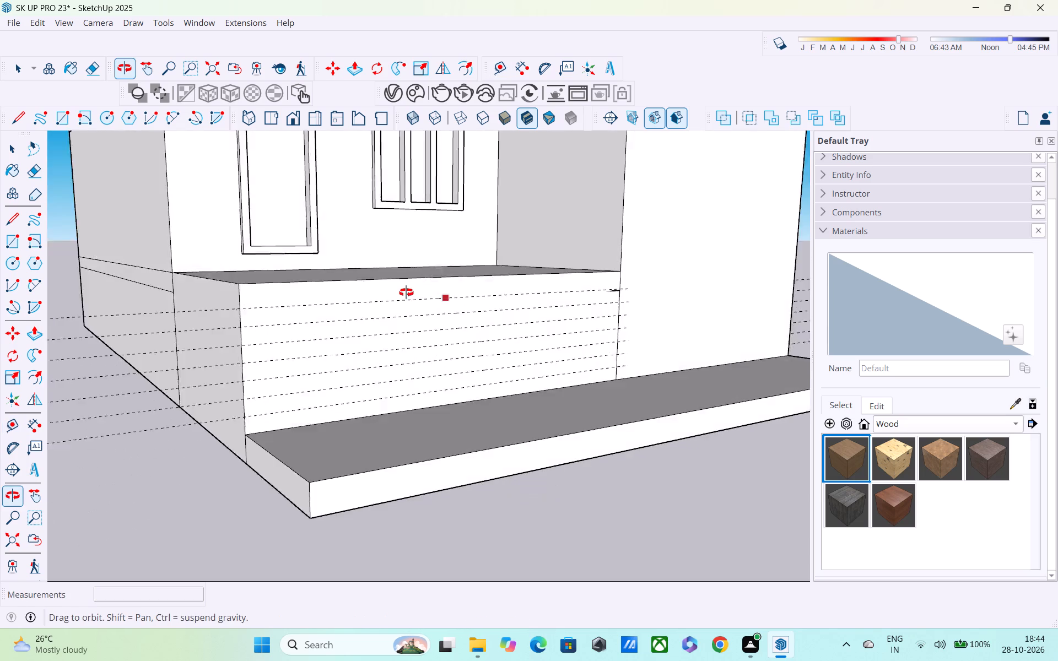
middle_click_drag(406, 292, 398, 288)
scroll(392, 285, "down", 4)
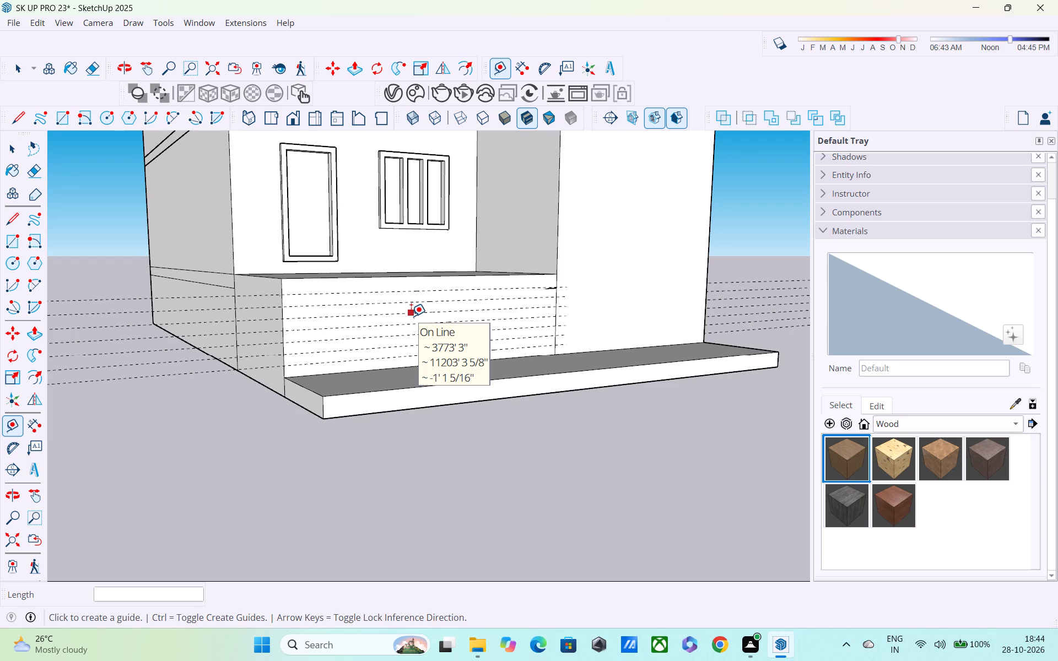
key("space")
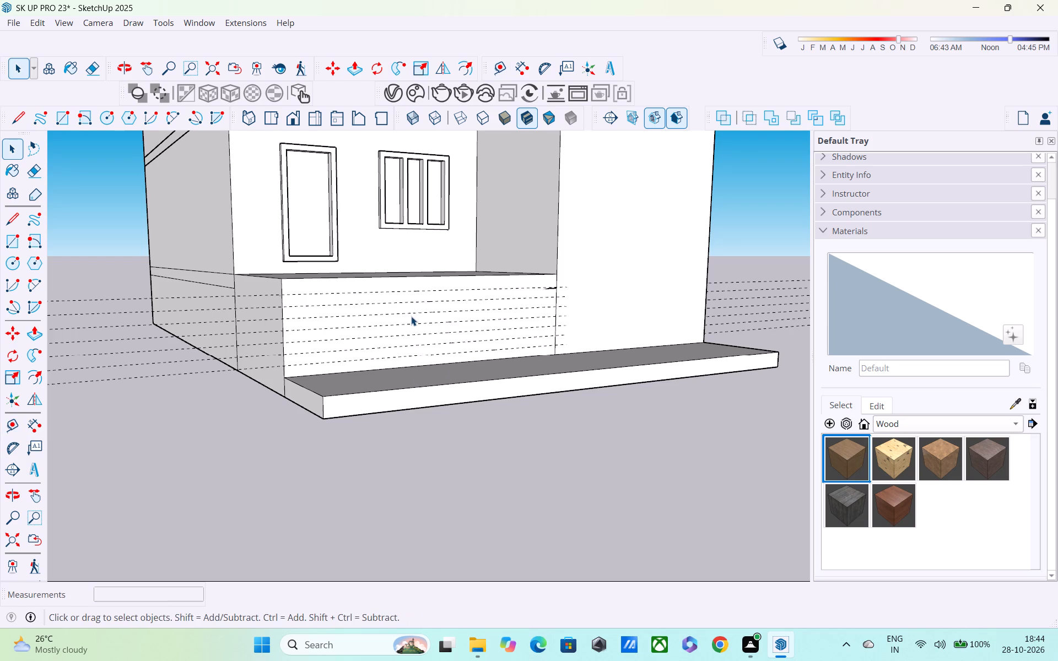
key("l")
scroll(321, 294, "up", 1)
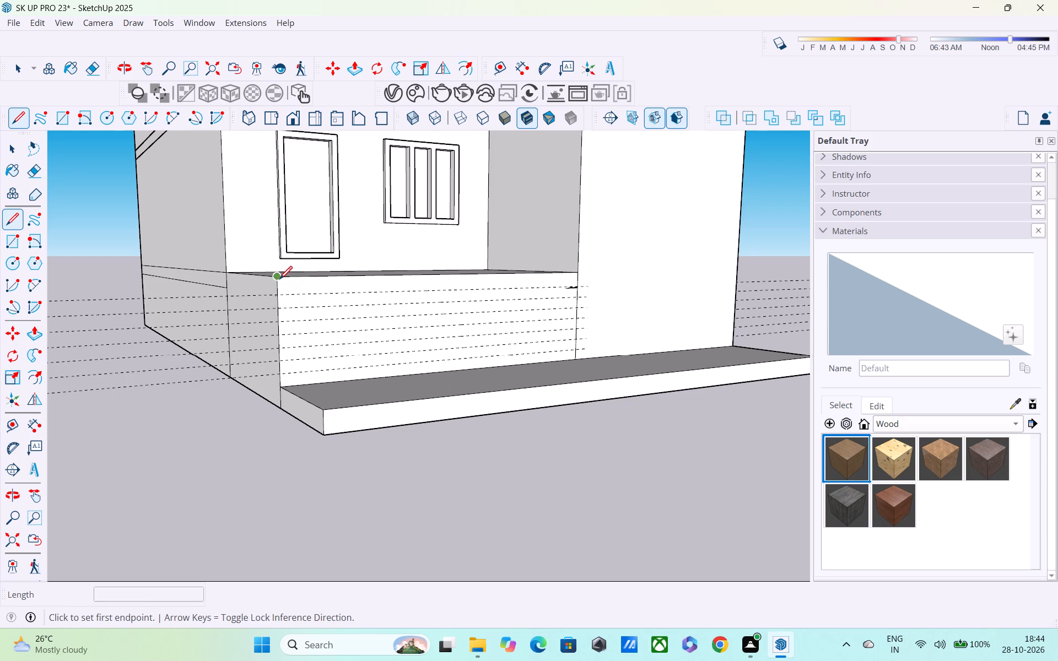
left_click(279, 280)
left_click(287, 387)
left_click(574, 354)
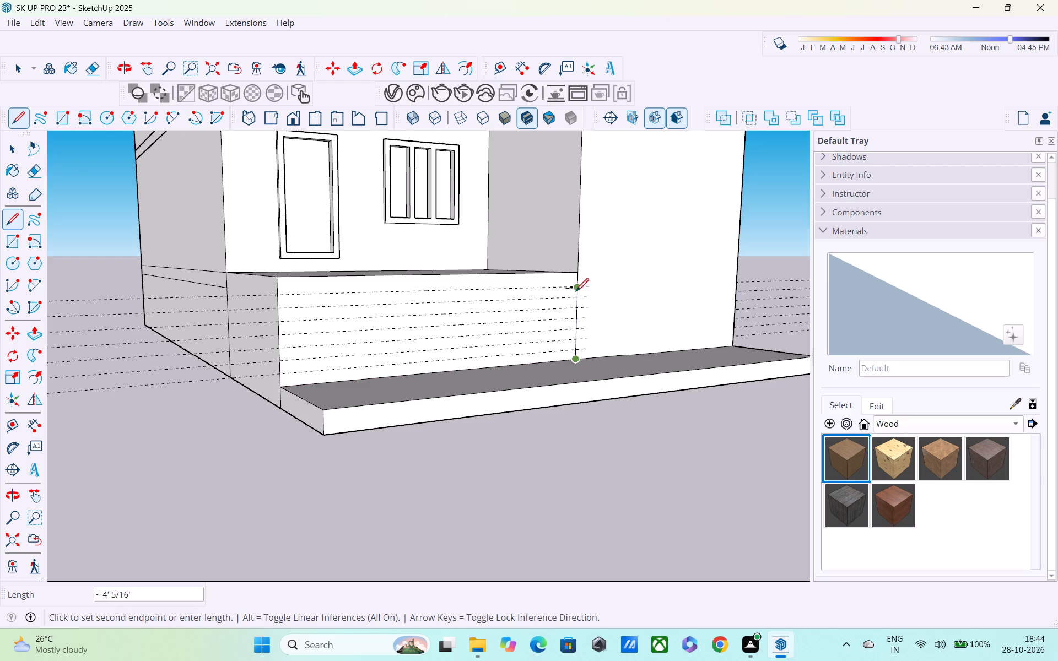
left_click(574, 277)
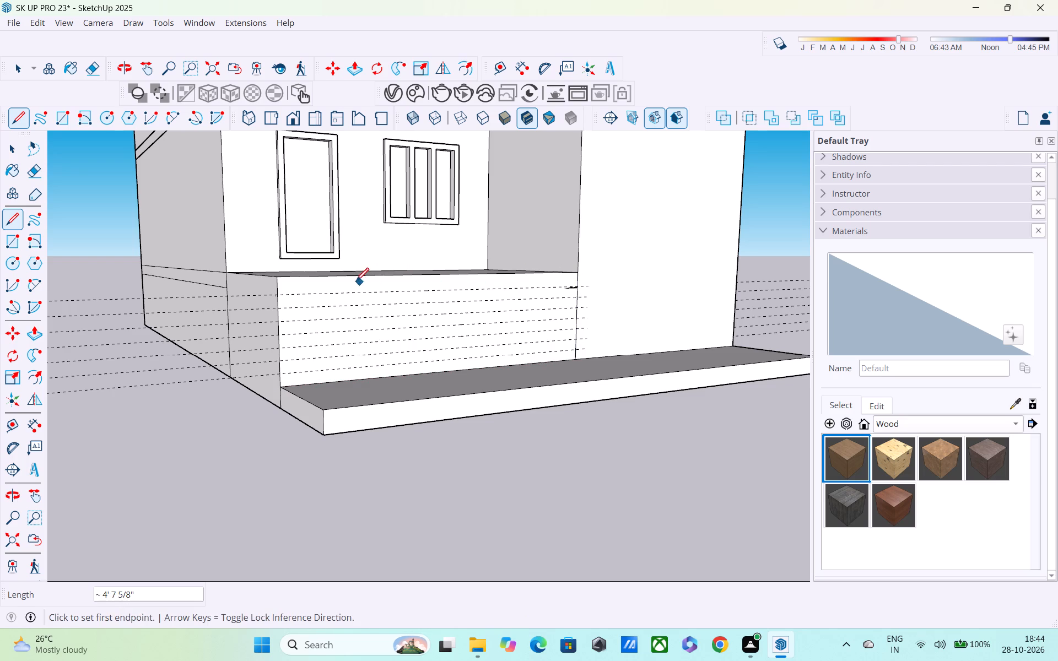
left_click(278, 278)
left_click(279, 295)
Draw a line about 17' long along the top guide, from the tower corner to the porch base's outer corner.
left_click(577, 288)
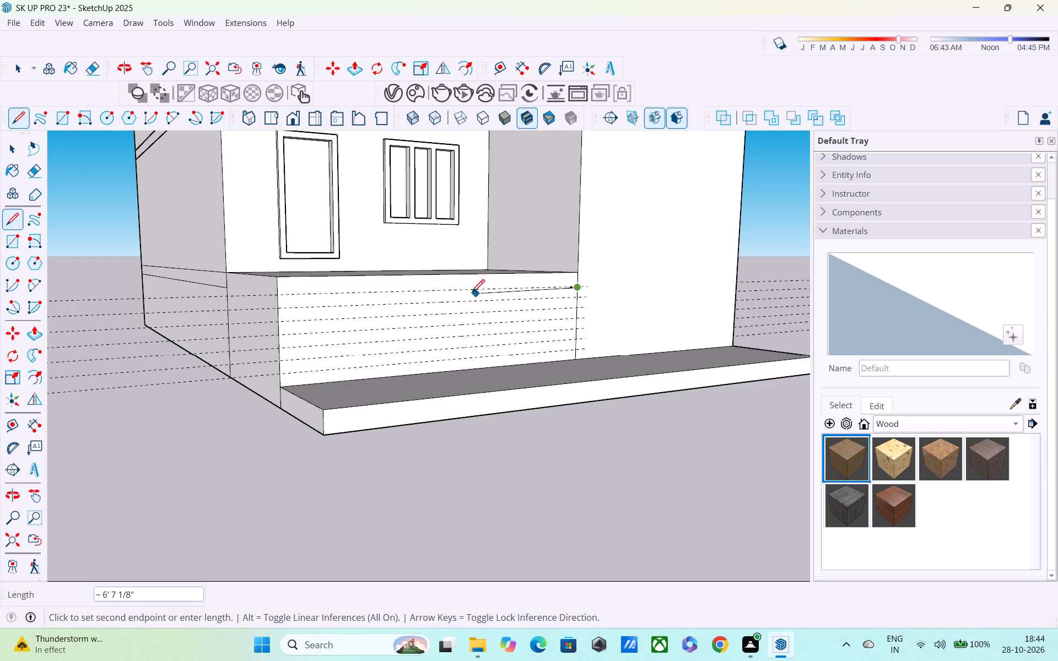
left_click(278, 295)
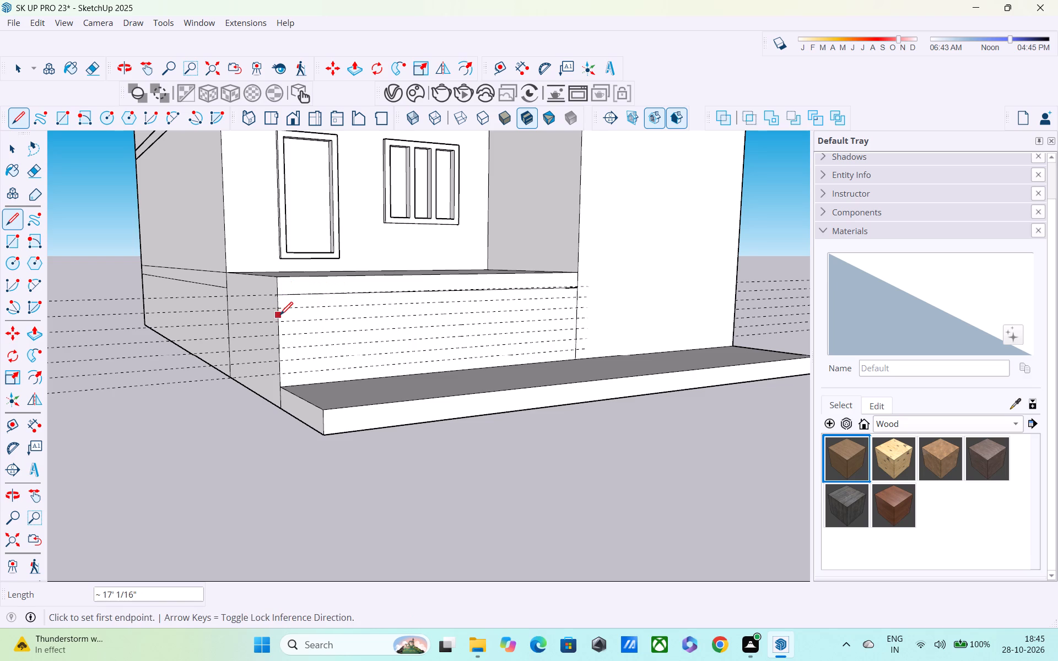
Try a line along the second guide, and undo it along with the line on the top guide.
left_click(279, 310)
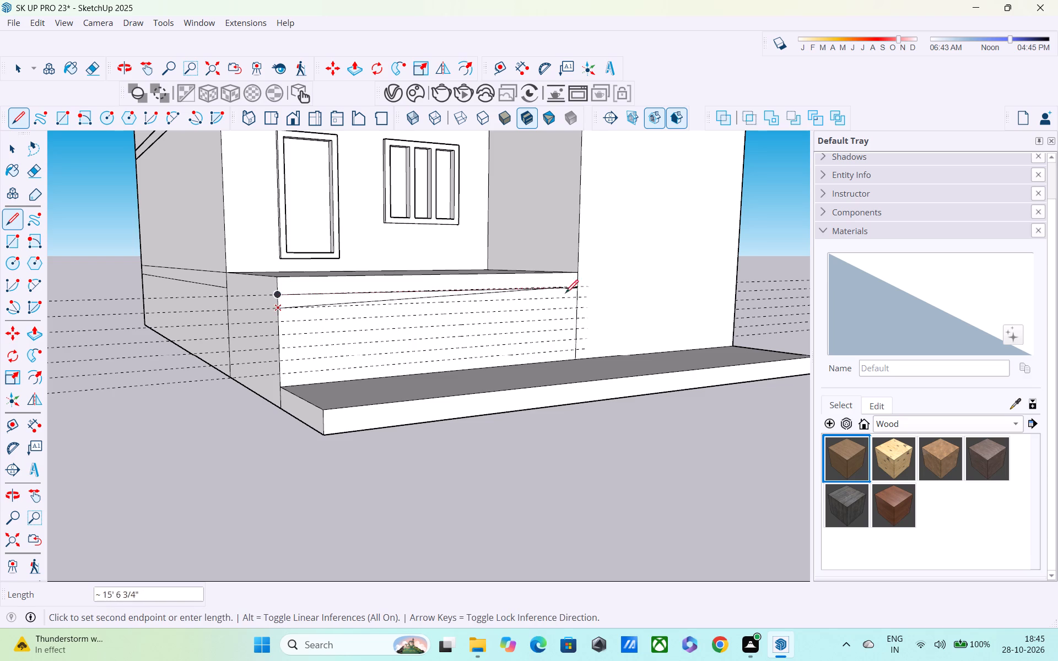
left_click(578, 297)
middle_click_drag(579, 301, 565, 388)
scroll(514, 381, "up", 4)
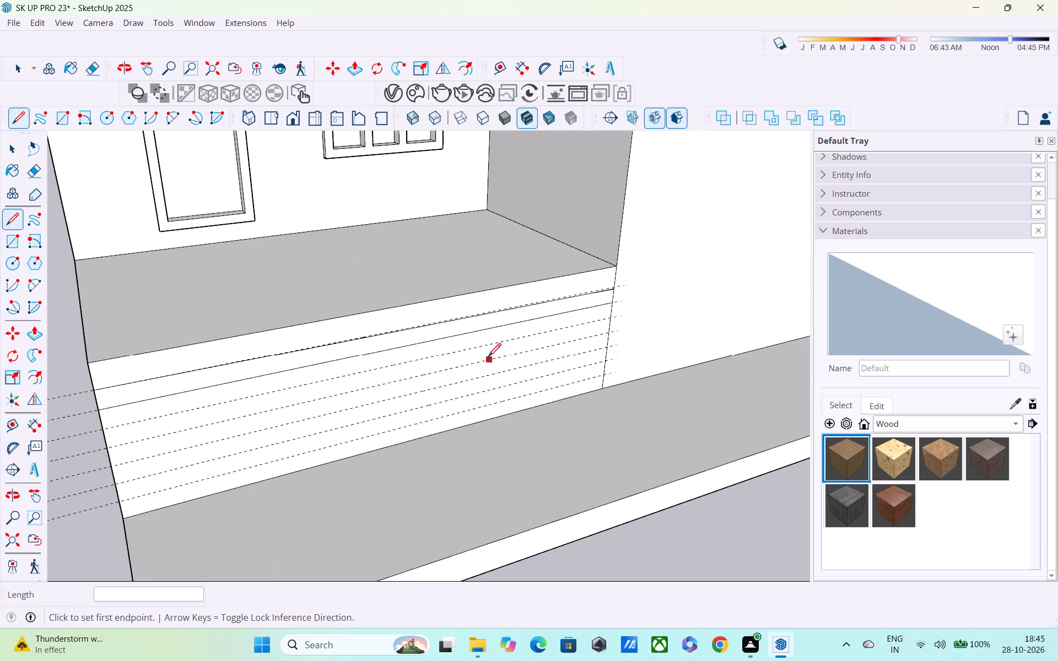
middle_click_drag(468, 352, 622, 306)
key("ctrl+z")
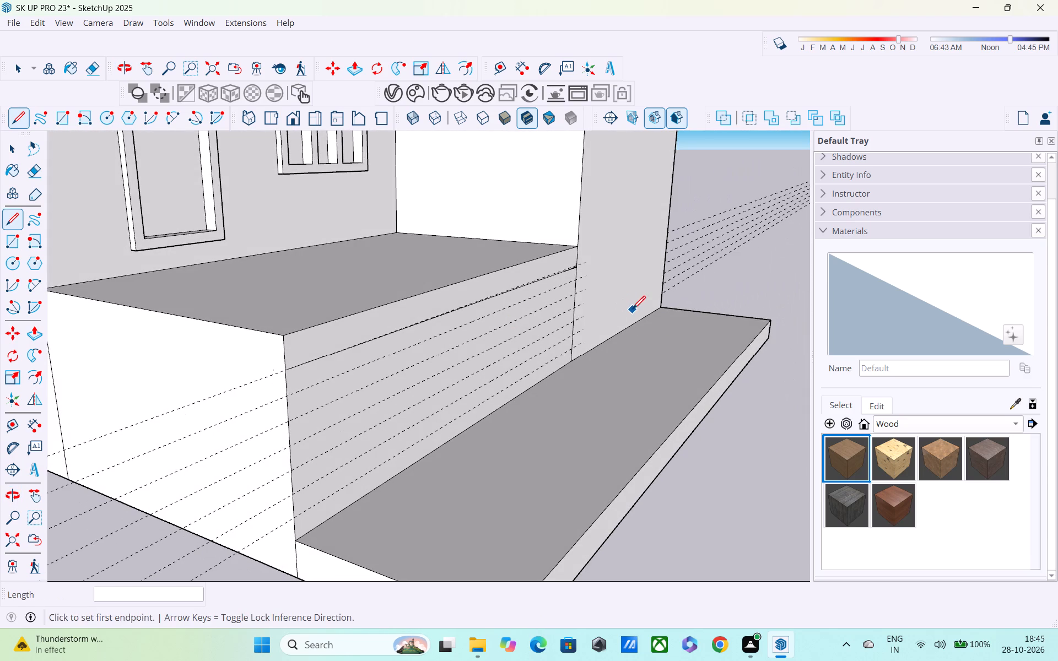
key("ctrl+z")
Draw a line about 17' long along the top guide, from the porch base's outer corner to the tower corner.
left_click(288, 372)
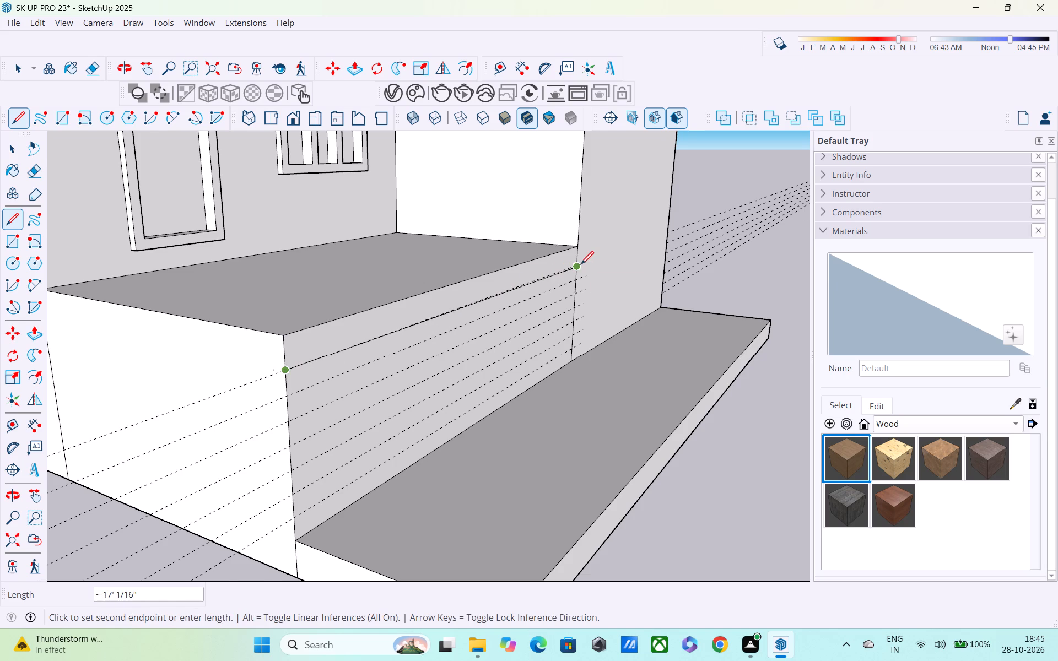
scroll(580, 265, "up", 9)
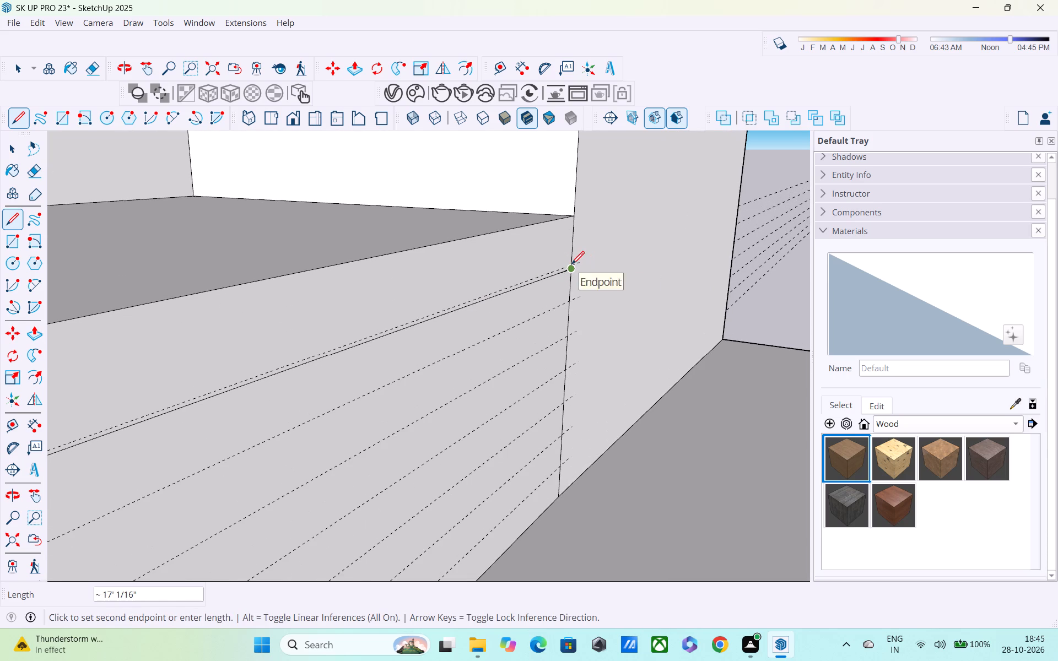
scroll(571, 266, "up", 5)
middle_click_drag(574, 281, 579, 316)
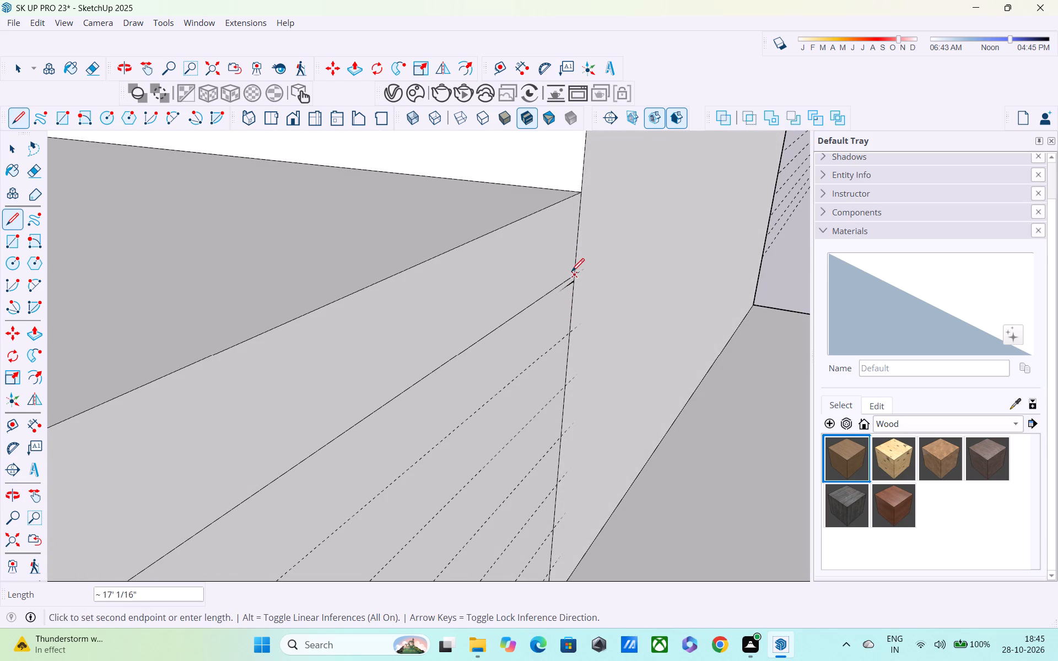
scroll(572, 272, "up", 3)
left_click(574, 274)
Copy the top guide's line down the porch base's front face onto the next three guides, at 7" intervals.
scroll(584, 312, "down", 3)
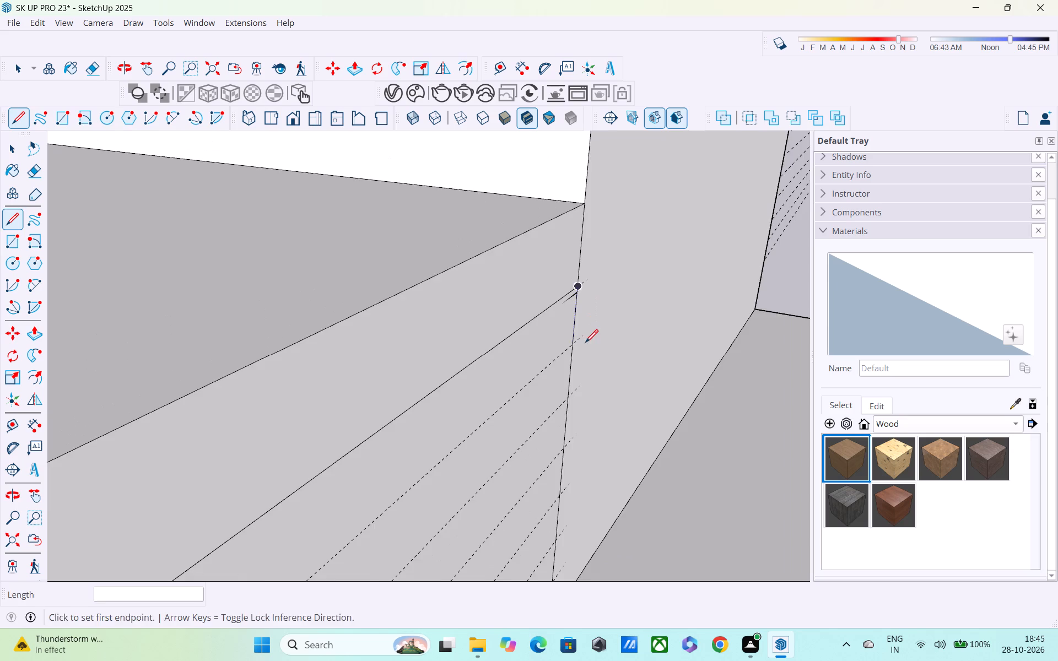
middle_click_drag(585, 342, 590, 219, "shift")
scroll(591, 226, "down", 4)
middle_click_drag(553, 340, 650, 225, "shift")
scroll(650, 225, "up", 1)
scroll(646, 239, "down", 5)
scroll(521, 350, "down", 6)
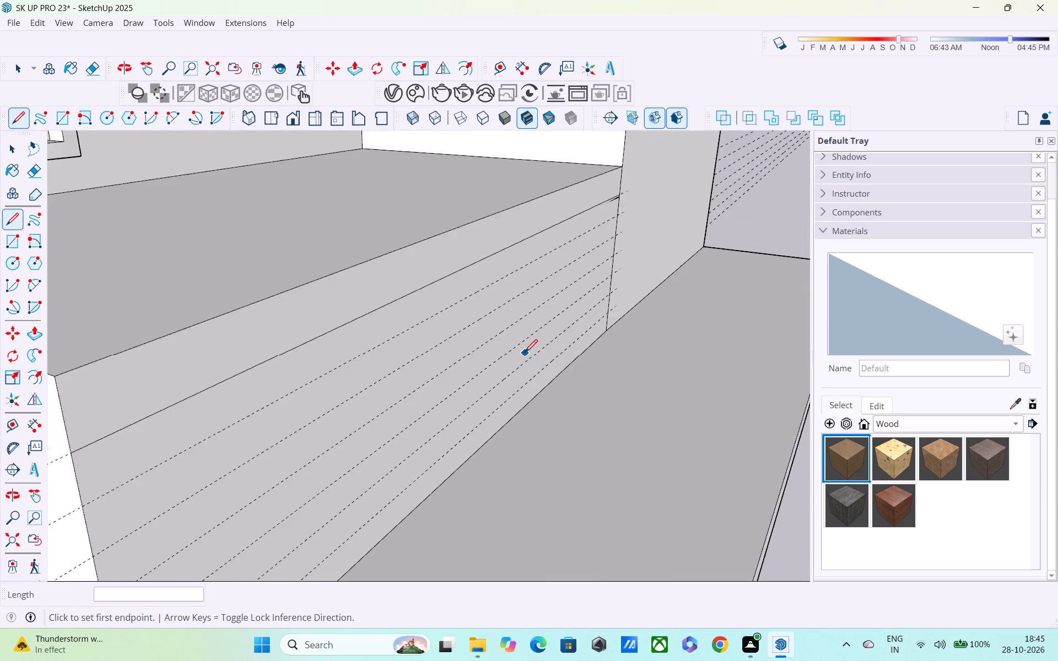
middle_click_drag(535, 354, 638, 276, "shift")
scroll(638, 276, "up", 1)
key("space")
left_click(398, 204)
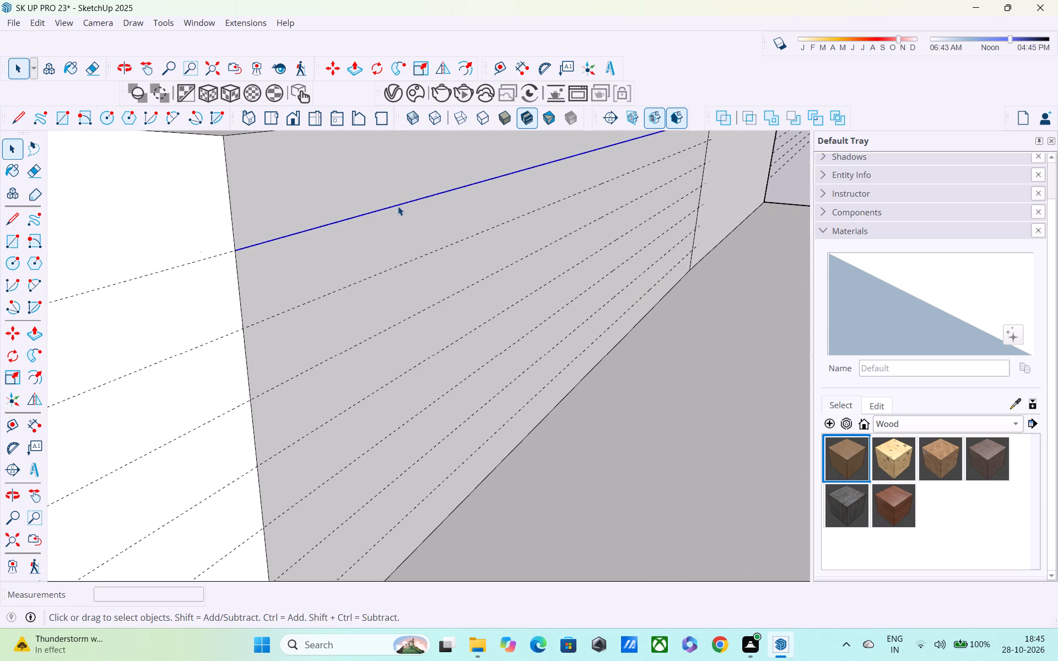
key("m")
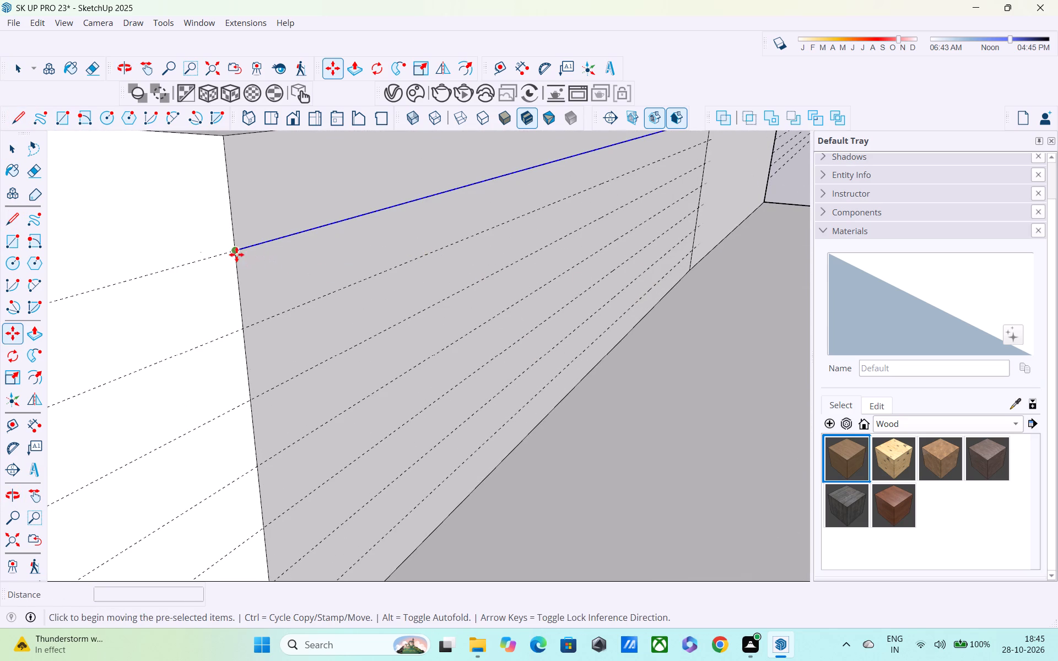
left_click(235, 249)
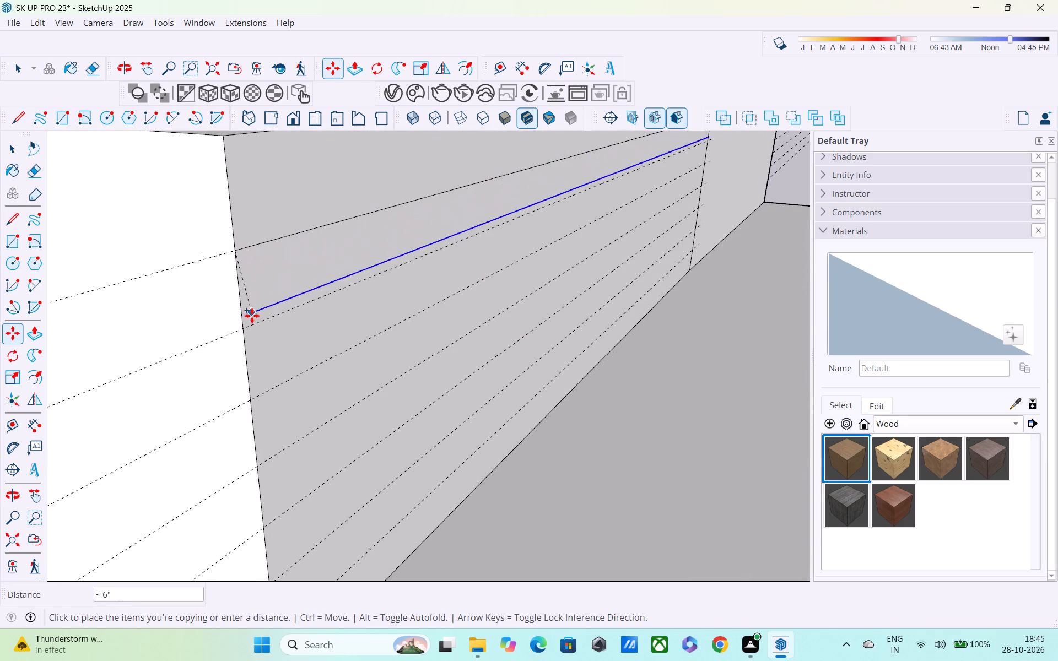
left_click(244, 334)
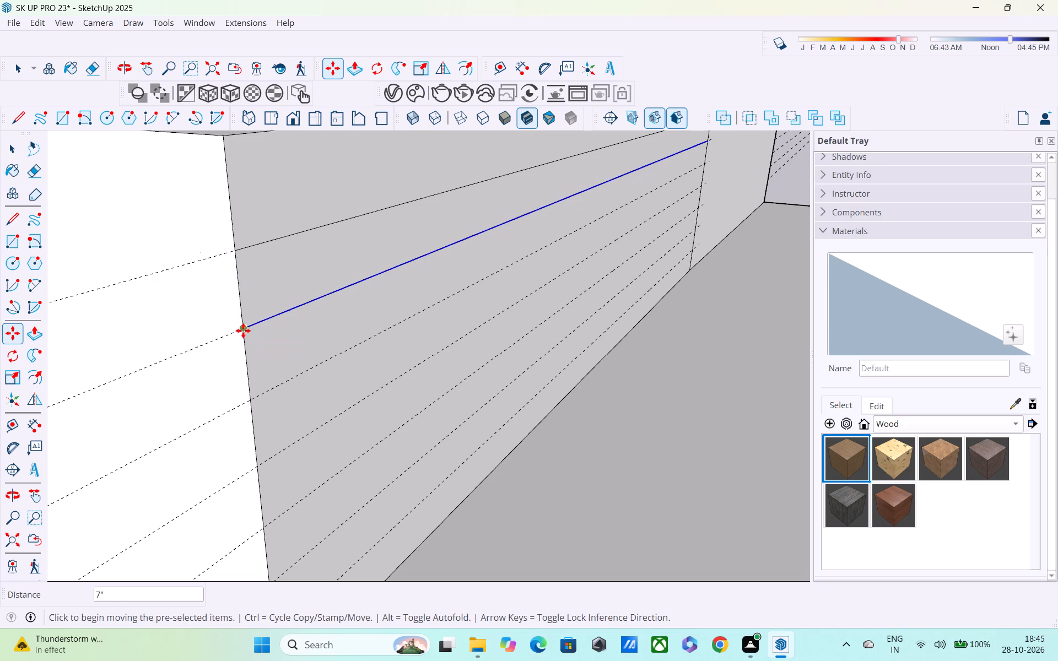
left_click(243, 330)
left_click(254, 404)
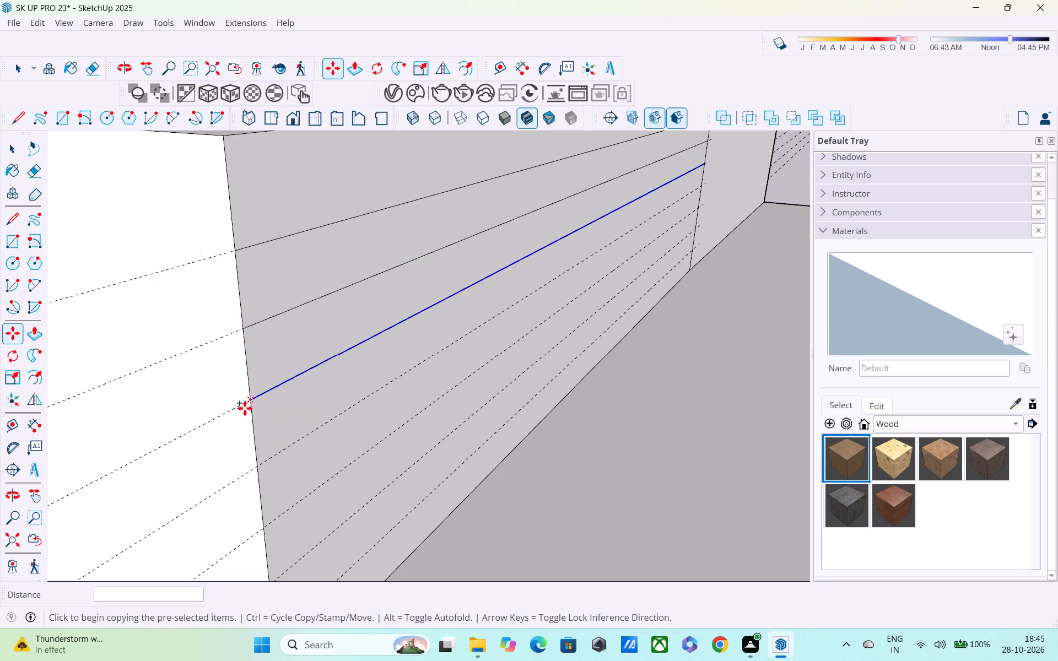
left_click(250, 400)
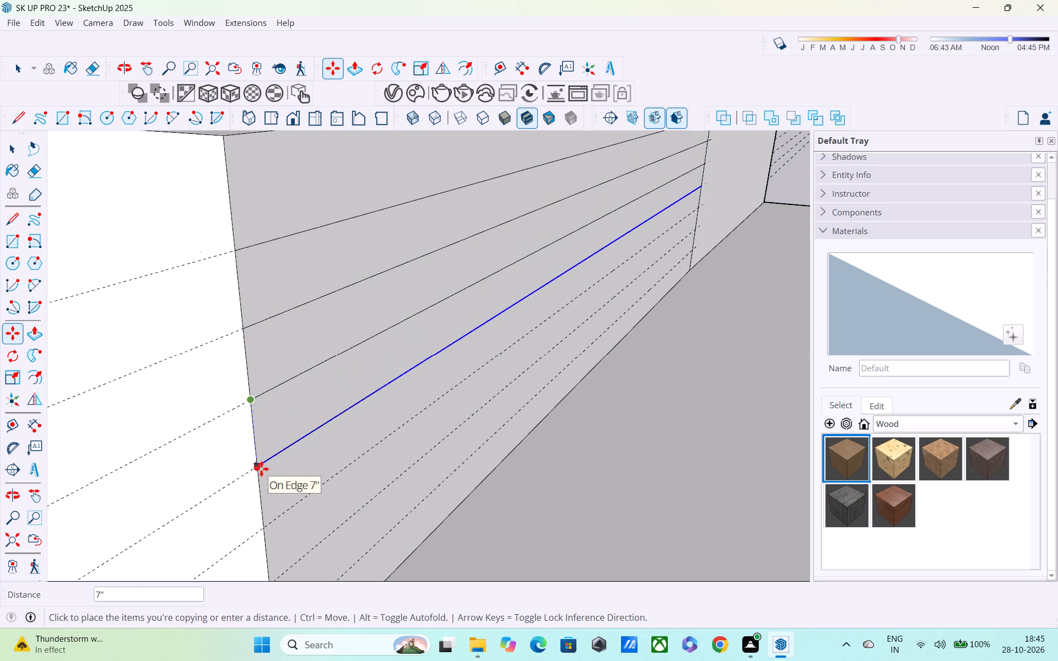
left_click(261, 469)
Move the lowest copied line down 7" onto the fifth guide from the top.
left_click(256, 469)
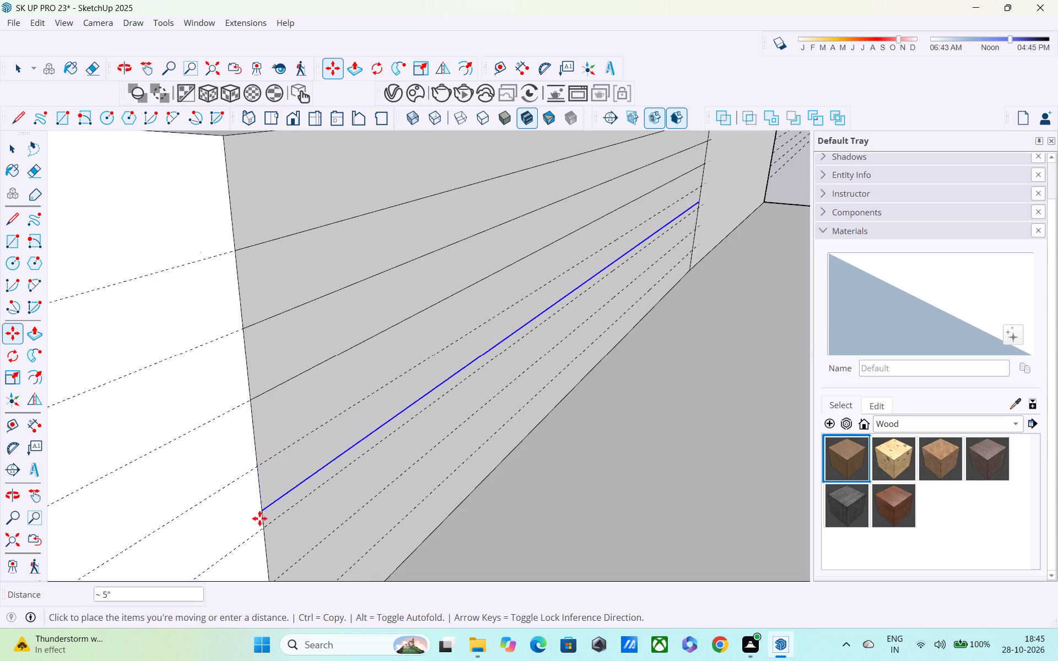
left_click(262, 529)
Copy the line on the fifth guide down twice, 7" each time, onto the two lowest guides.
middle_click_drag(273, 532, 253, 436, "ctrl")
middle_click_drag(236, 506, 301, 443, "ctrl")
middle_click_drag(320, 468, 440, 376, "shift")
middle_click_drag(463, 399, 491, 425)
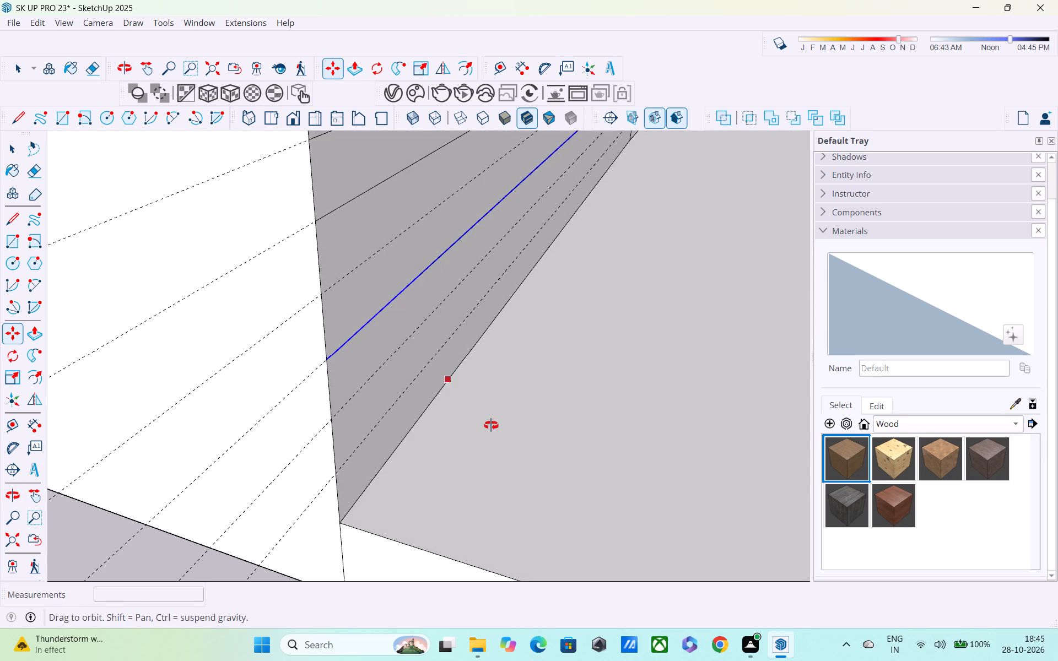
middle_click_drag(491, 425, 494, 427)
left_click(330, 363)
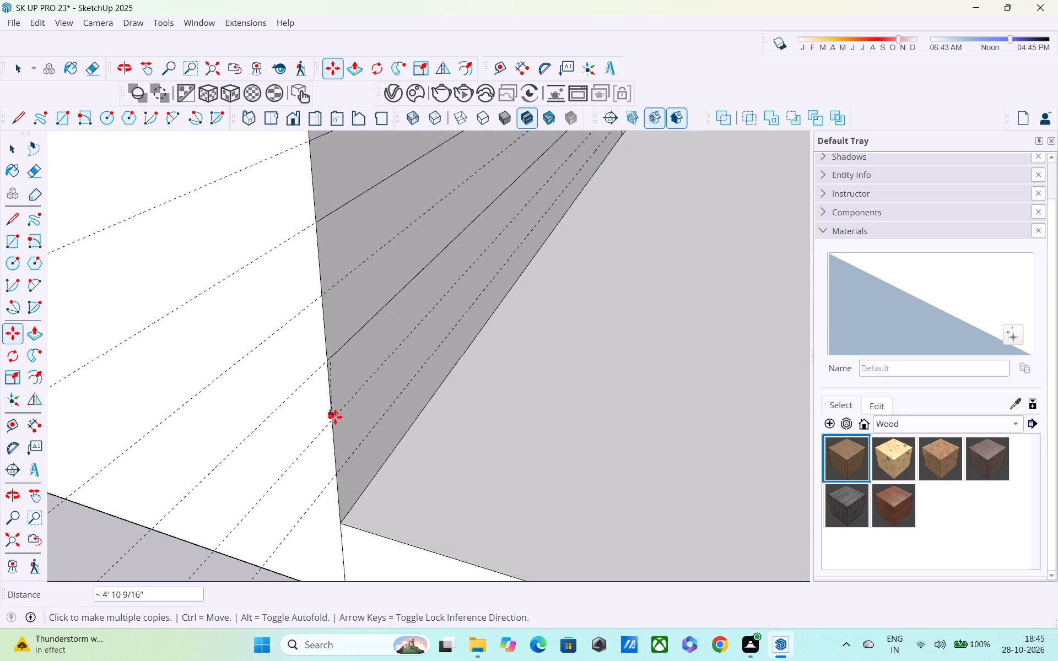
key("Escape")
key("space")
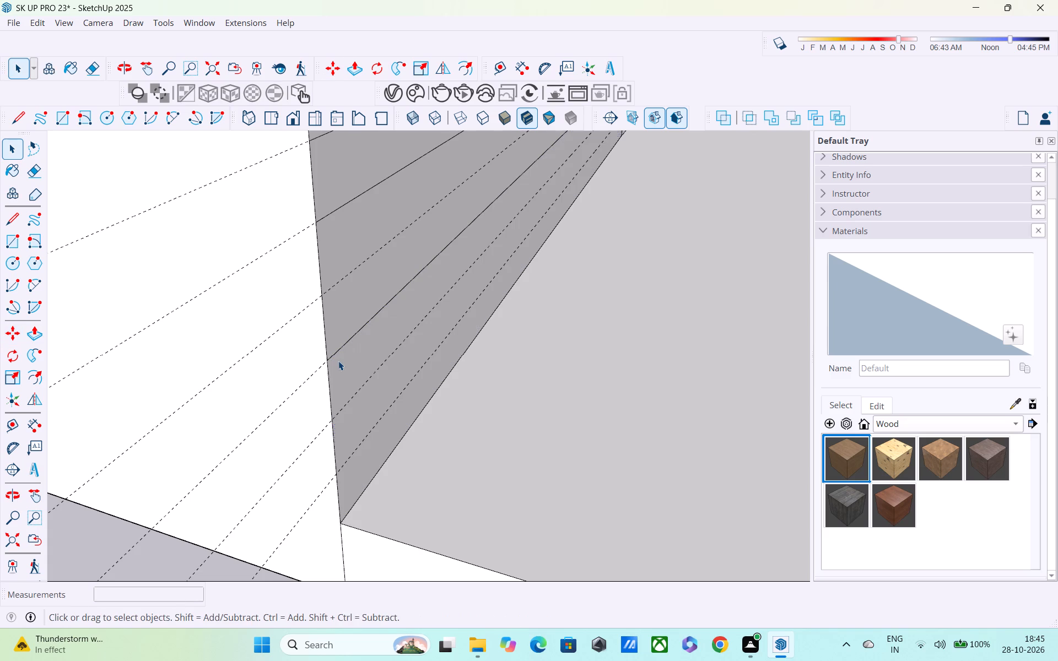
left_click(338, 356)
left_click(337, 350)
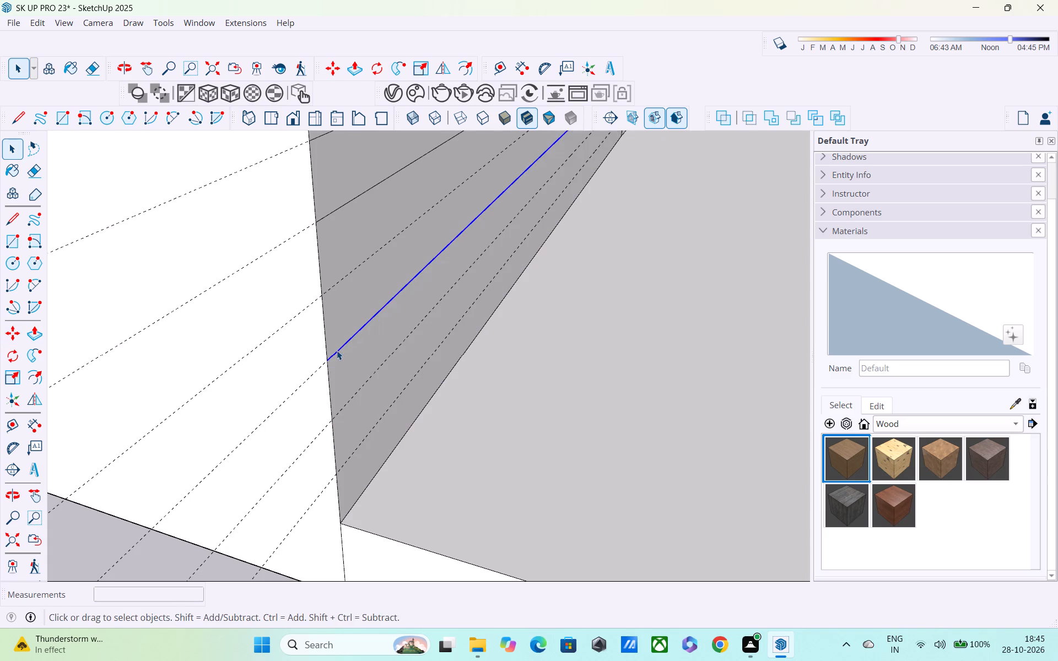
key("m")
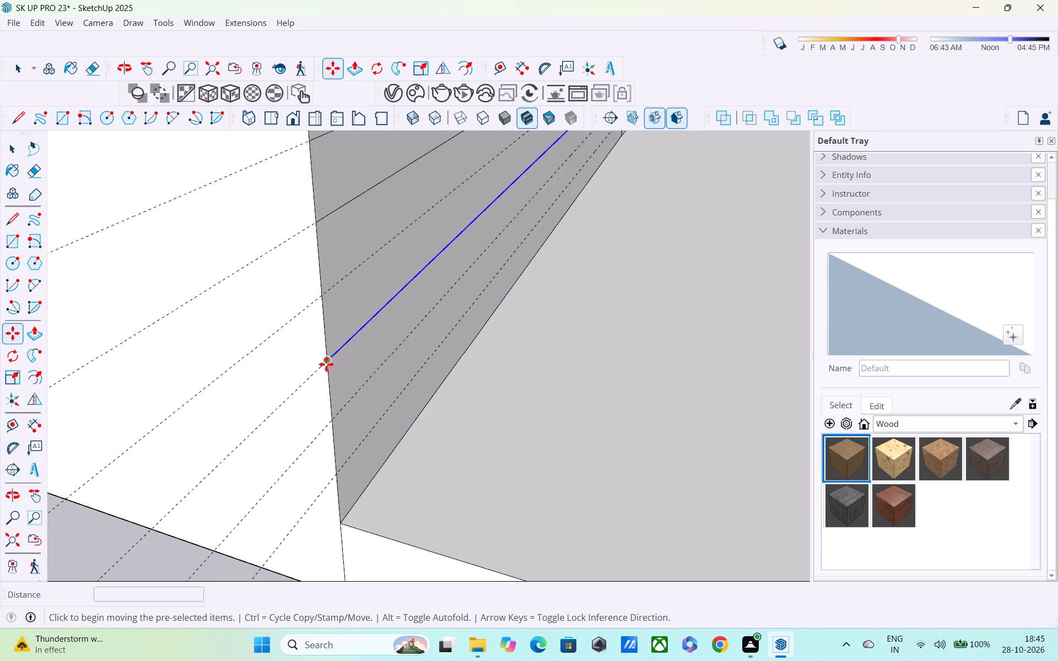
left_click(326, 361)
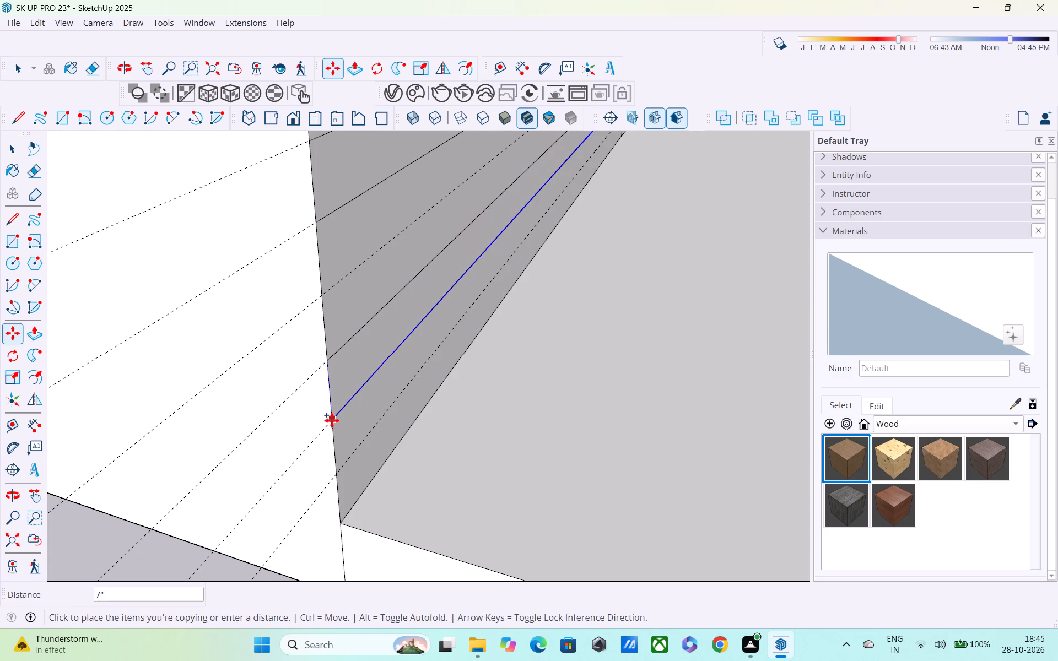
left_click(333, 422)
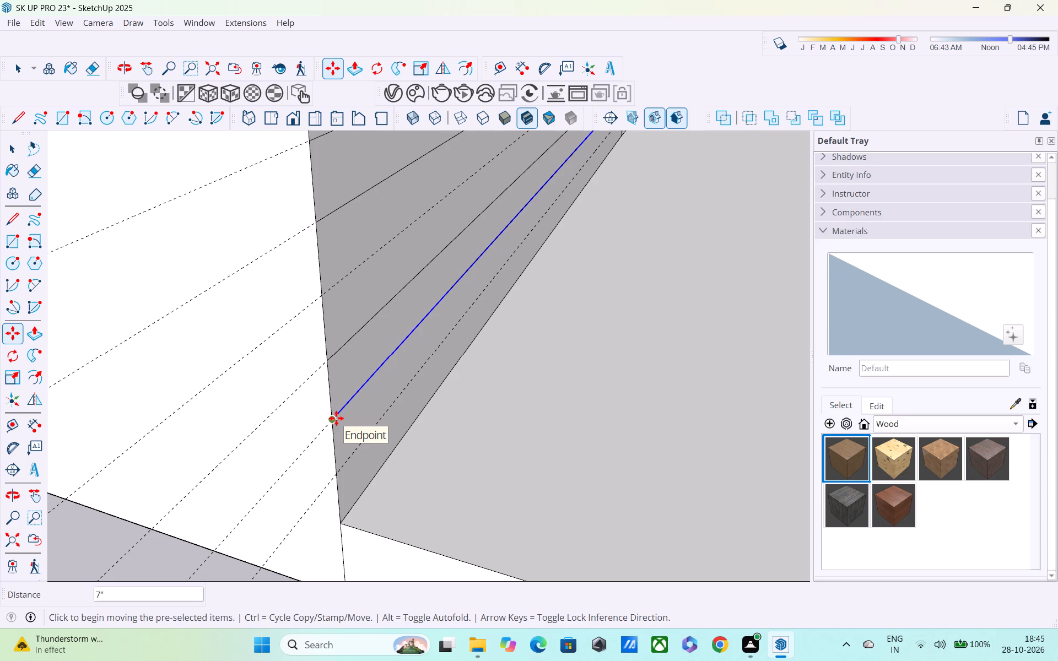
left_click(336, 418)
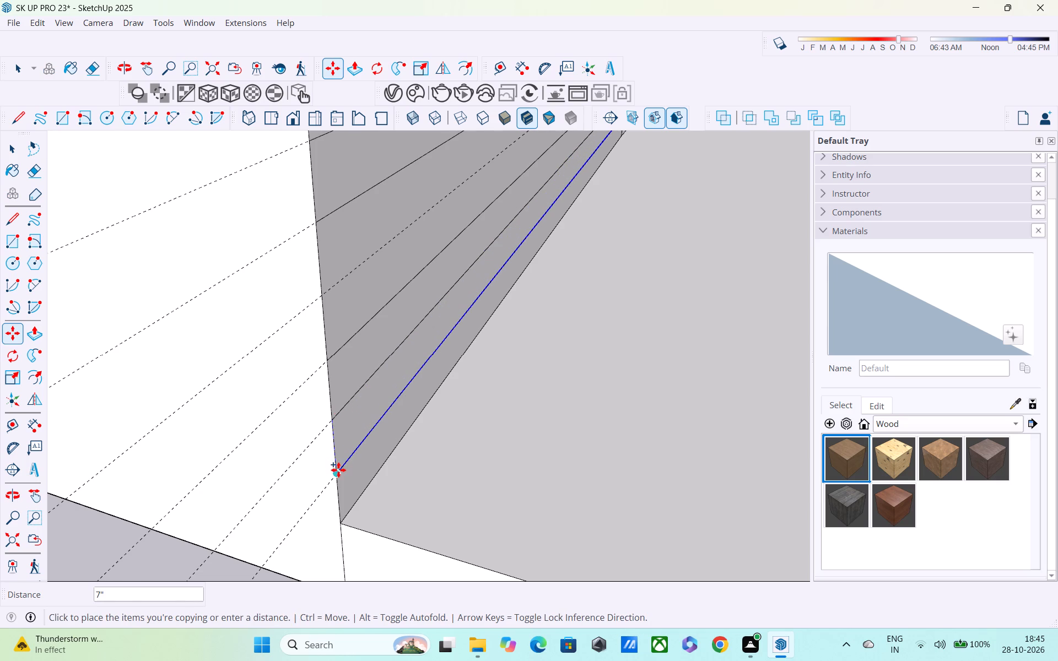
left_click(338, 471)
Copy the lowest line up 1' 9" onto the fourth guide, which has no line, and clear the selection.
scroll(338, 450, "down", 3)
middle_click_drag(349, 477, 240, 323)
scroll(243, 335, "down", 4)
middle_click_drag(740, 274, 736, 296)
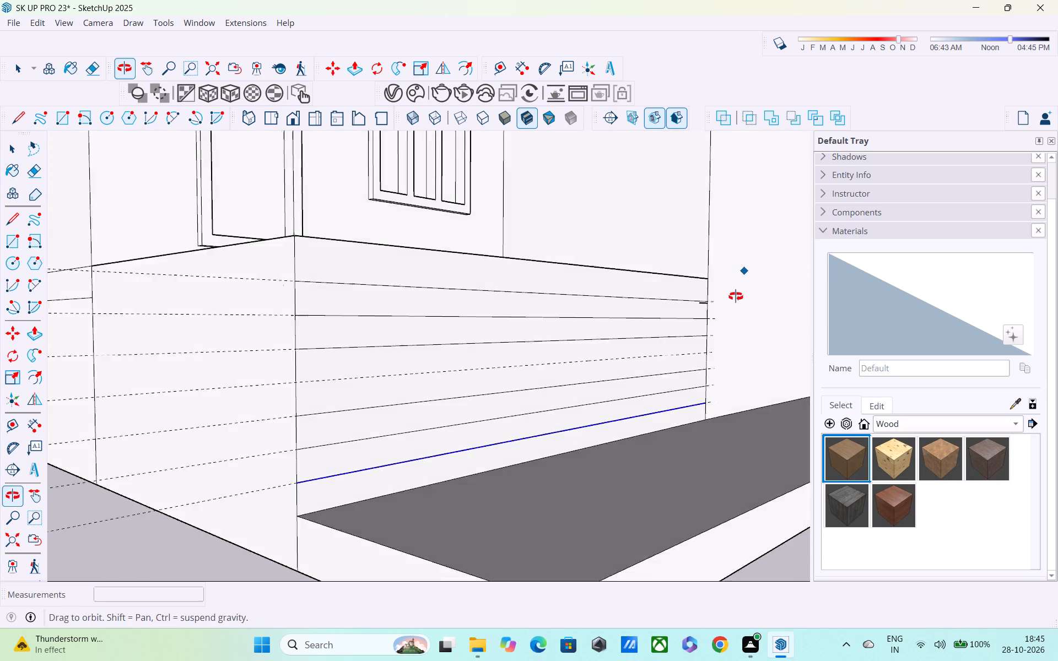
middle_click_drag(736, 296, 676, 317)
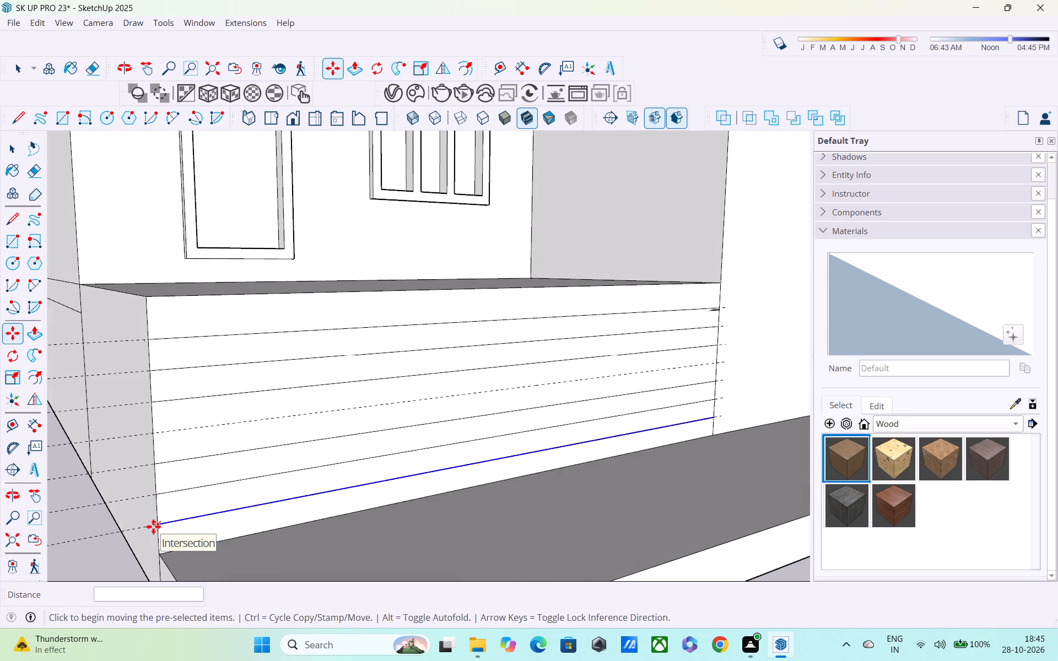
left_click(158, 525)
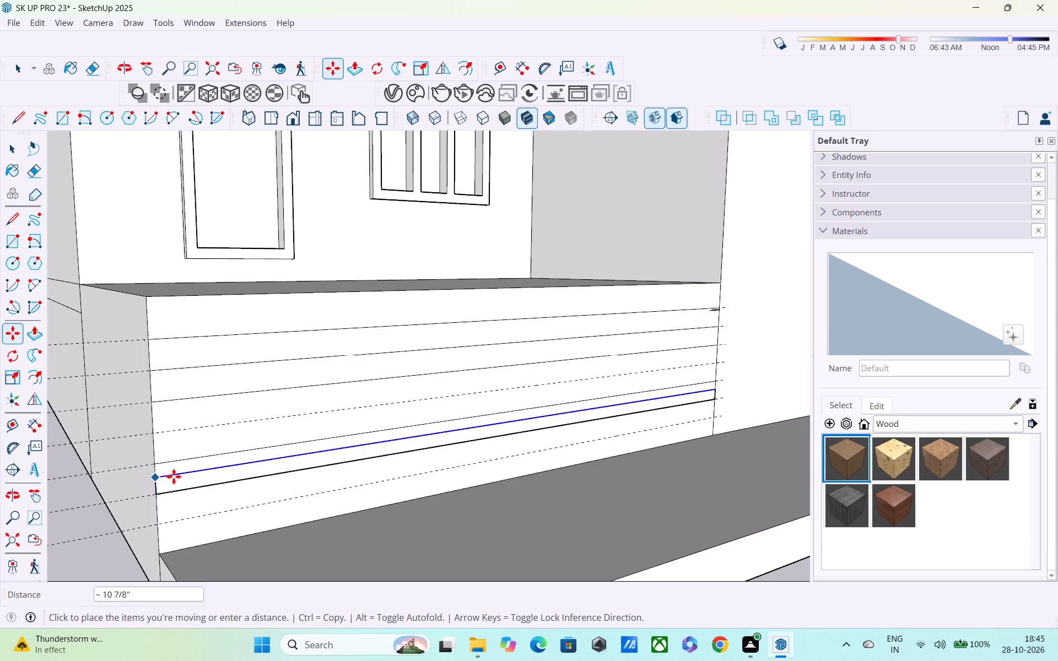
left_click(155, 436)
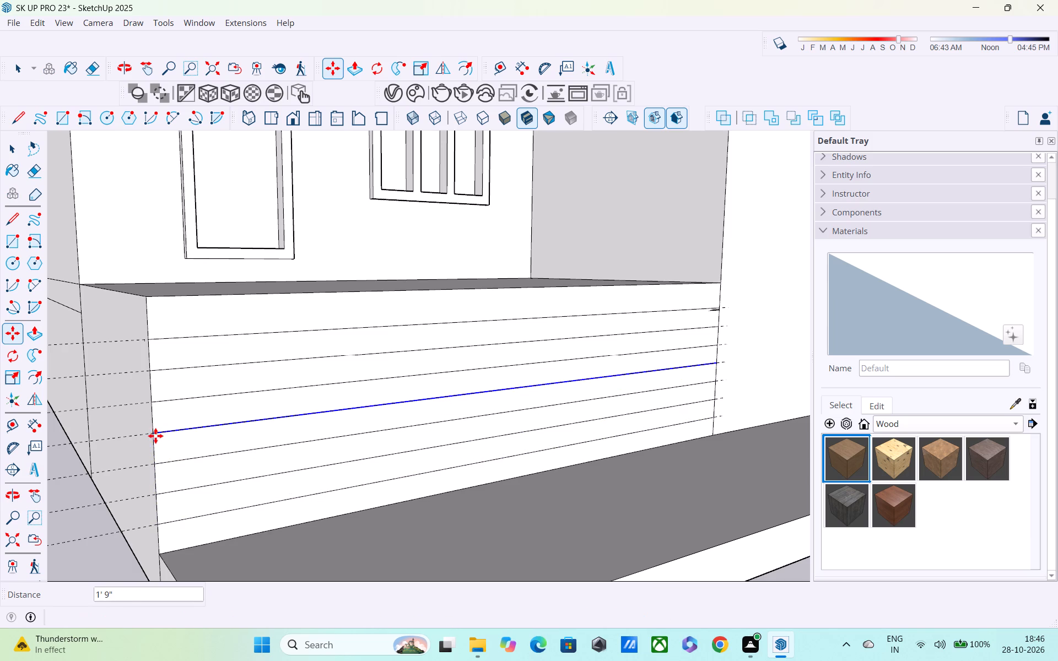
scroll(258, 530, "down", 3)
key("space")
middle_click_drag(264, 531, 179, 488)
key("space")
scroll(484, 495, "down", 4)
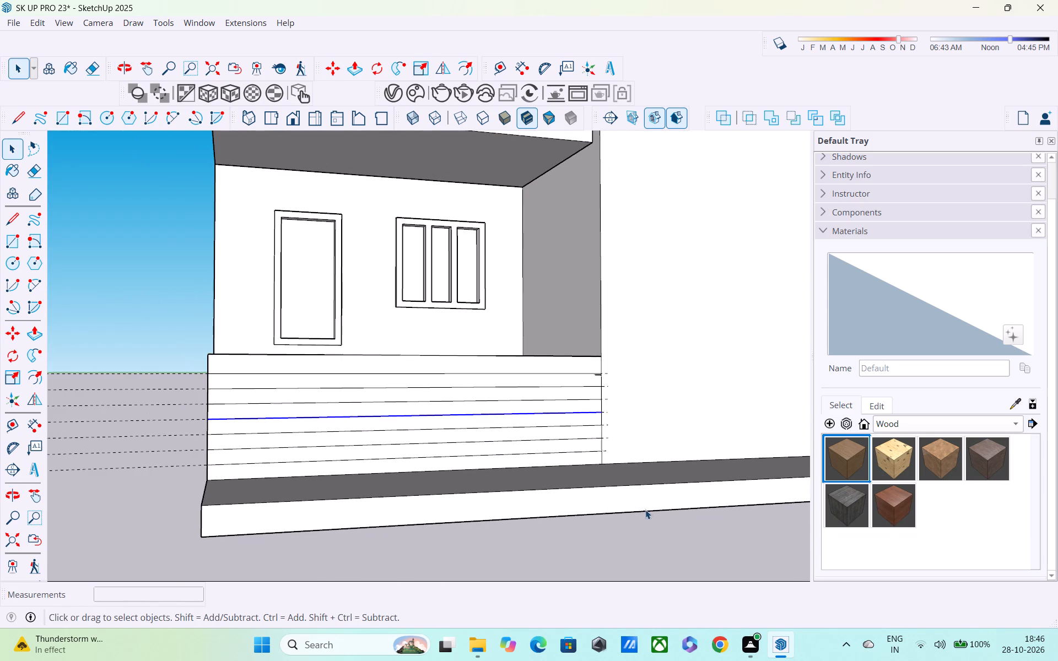
left_click(646, 510)
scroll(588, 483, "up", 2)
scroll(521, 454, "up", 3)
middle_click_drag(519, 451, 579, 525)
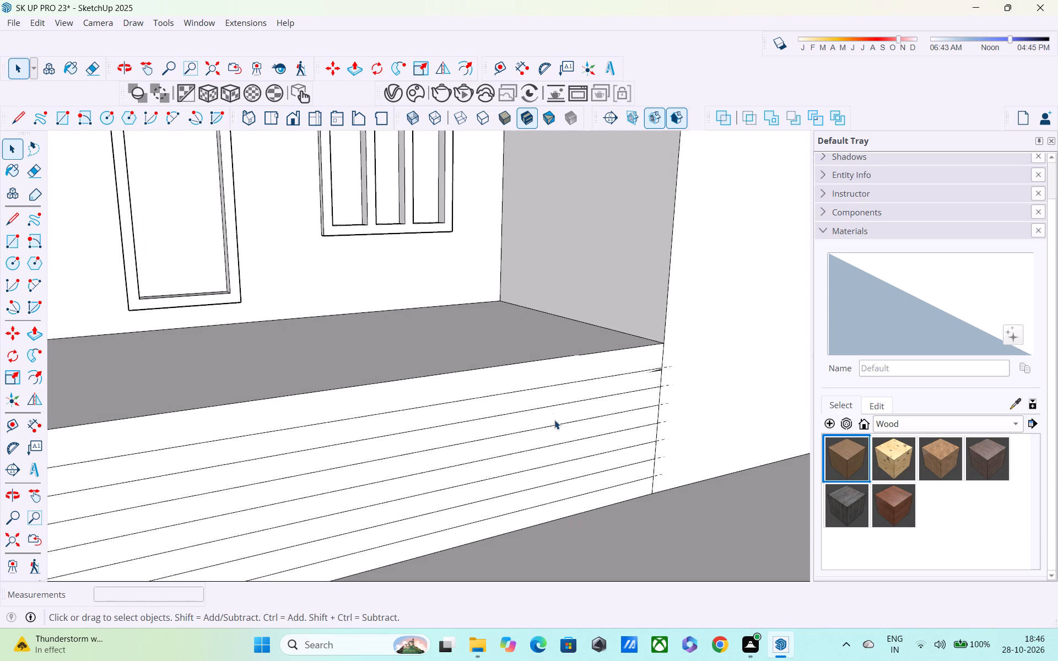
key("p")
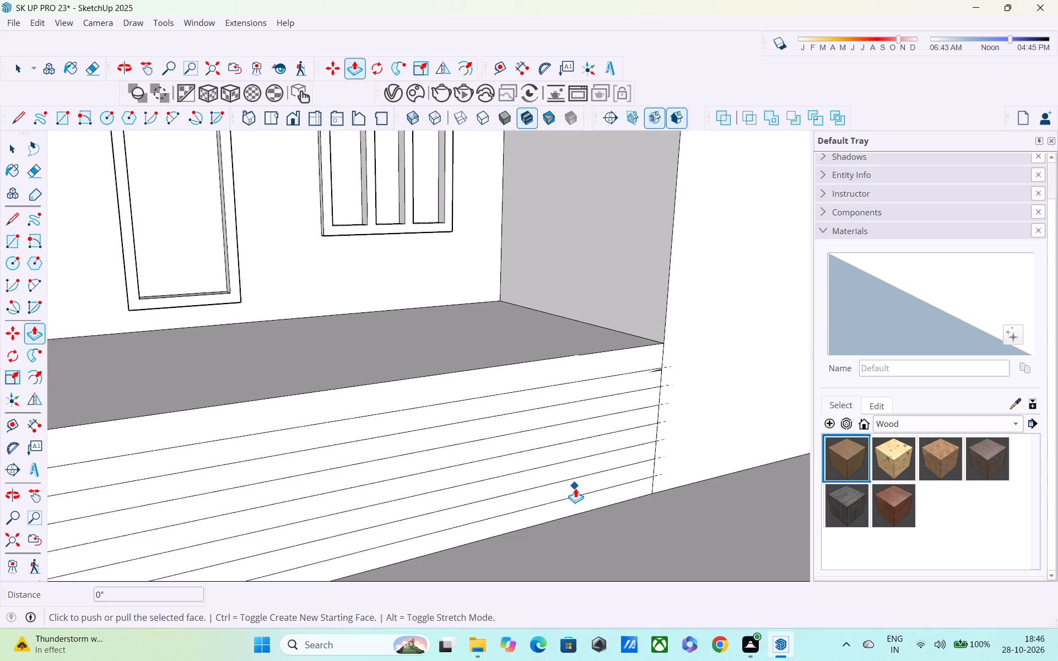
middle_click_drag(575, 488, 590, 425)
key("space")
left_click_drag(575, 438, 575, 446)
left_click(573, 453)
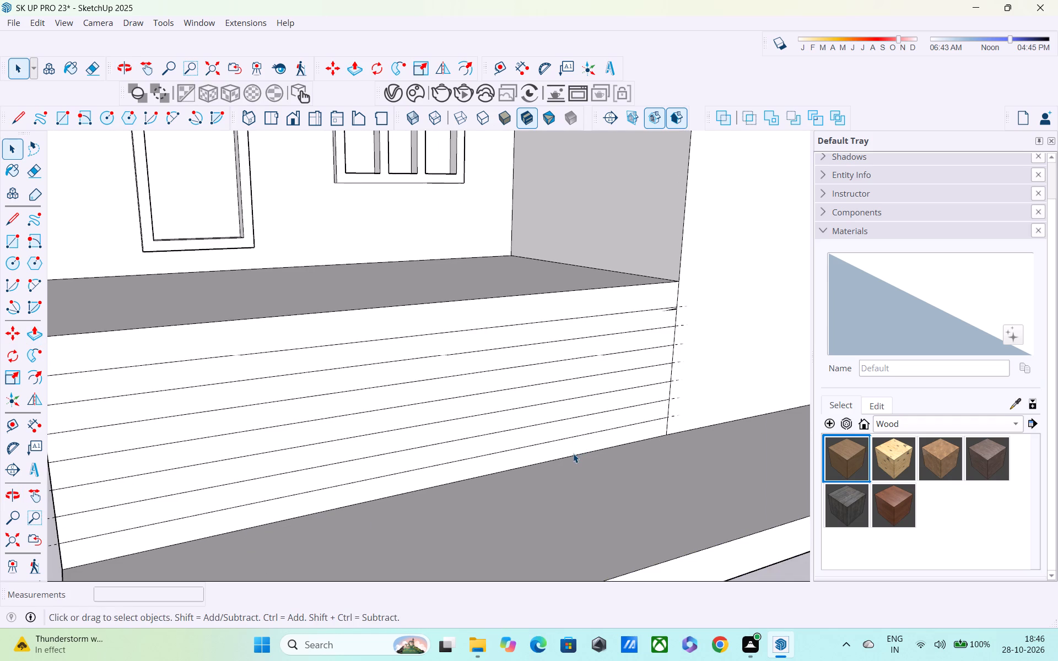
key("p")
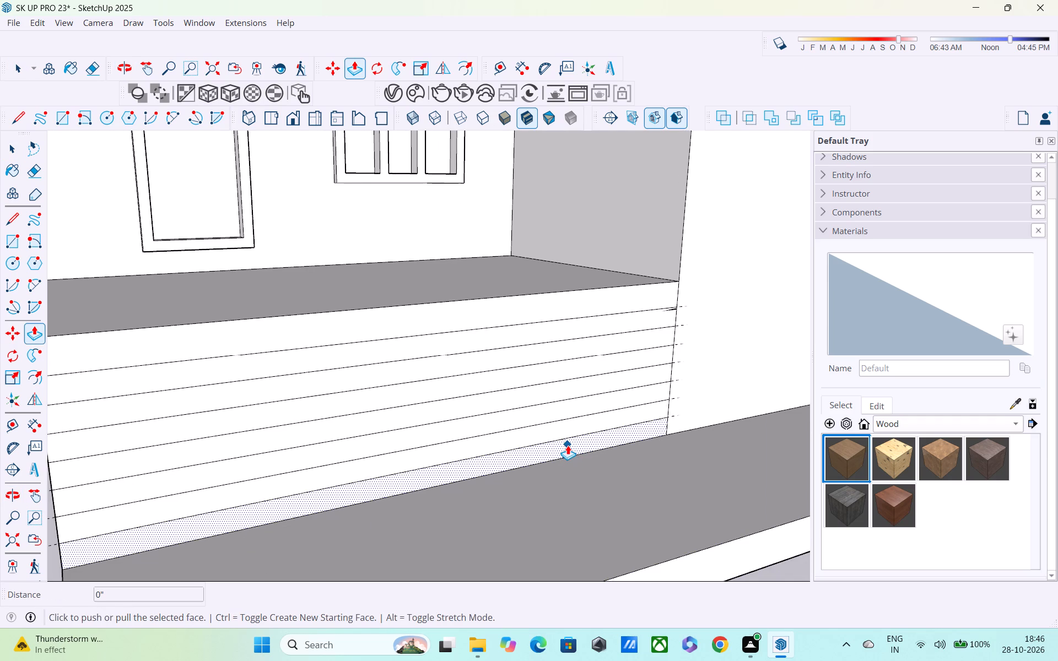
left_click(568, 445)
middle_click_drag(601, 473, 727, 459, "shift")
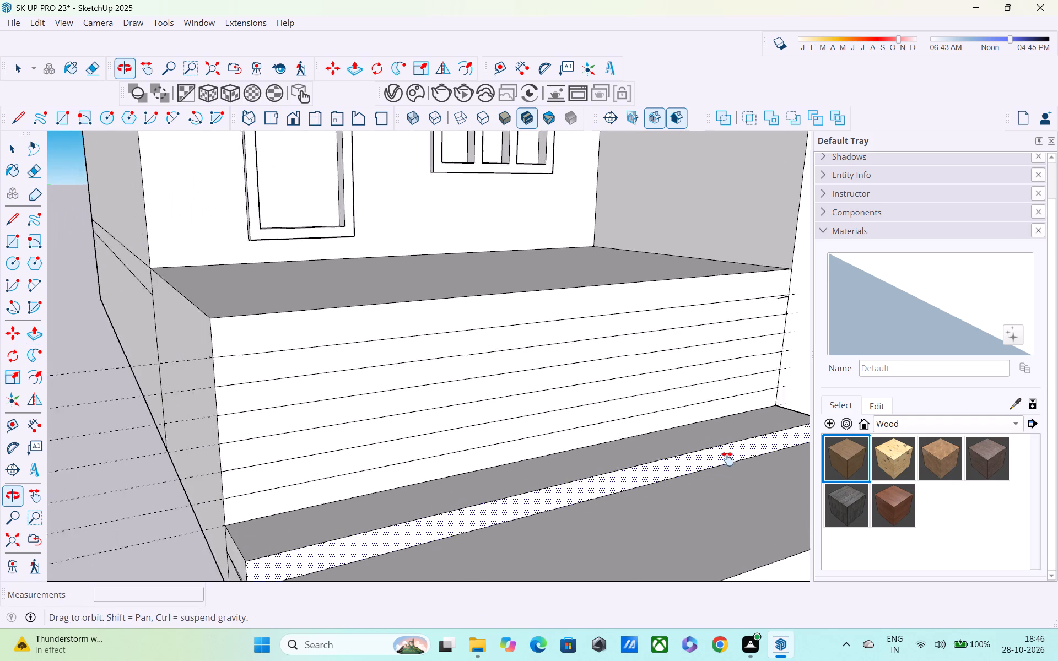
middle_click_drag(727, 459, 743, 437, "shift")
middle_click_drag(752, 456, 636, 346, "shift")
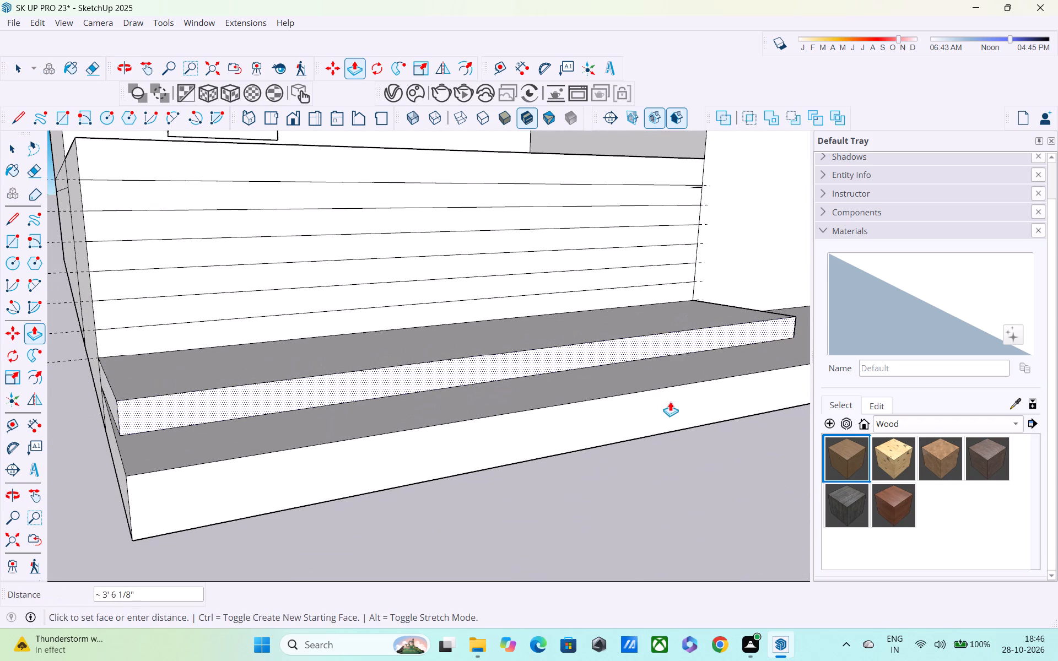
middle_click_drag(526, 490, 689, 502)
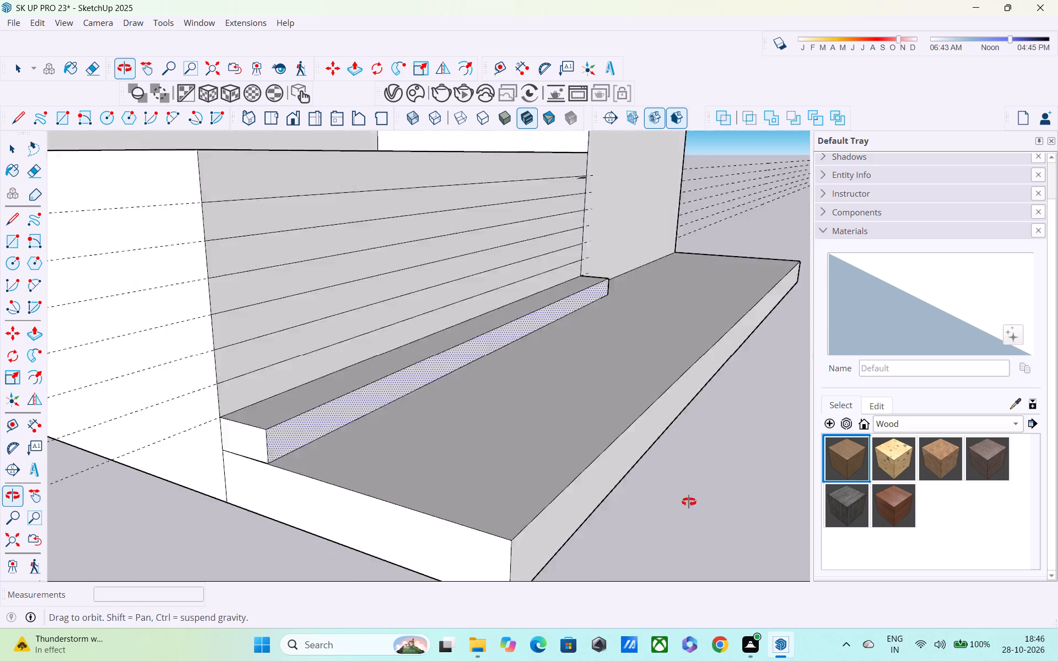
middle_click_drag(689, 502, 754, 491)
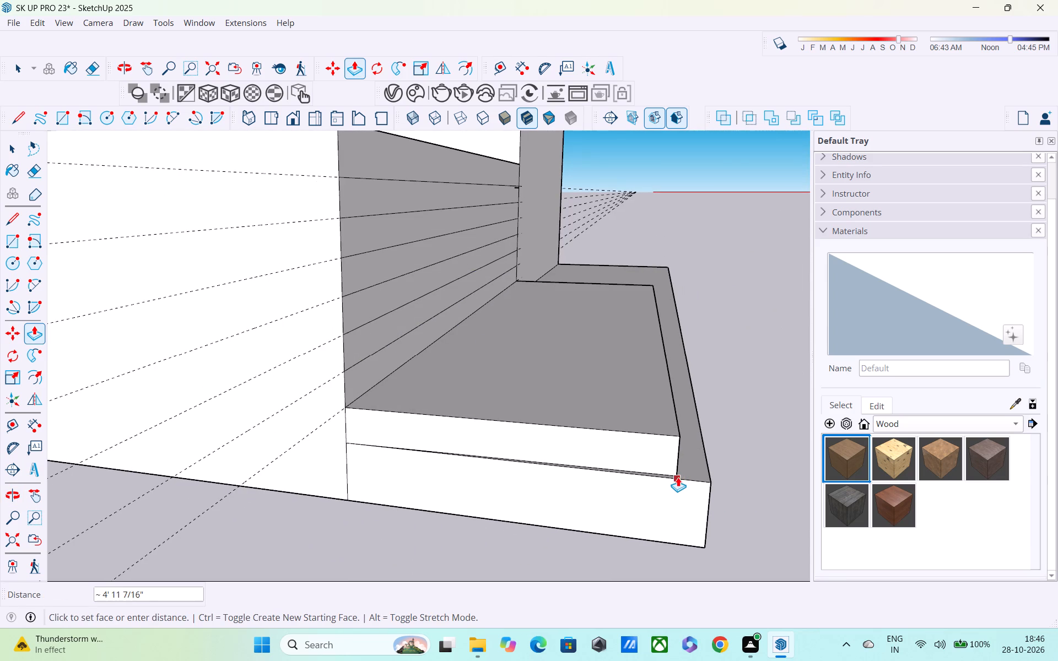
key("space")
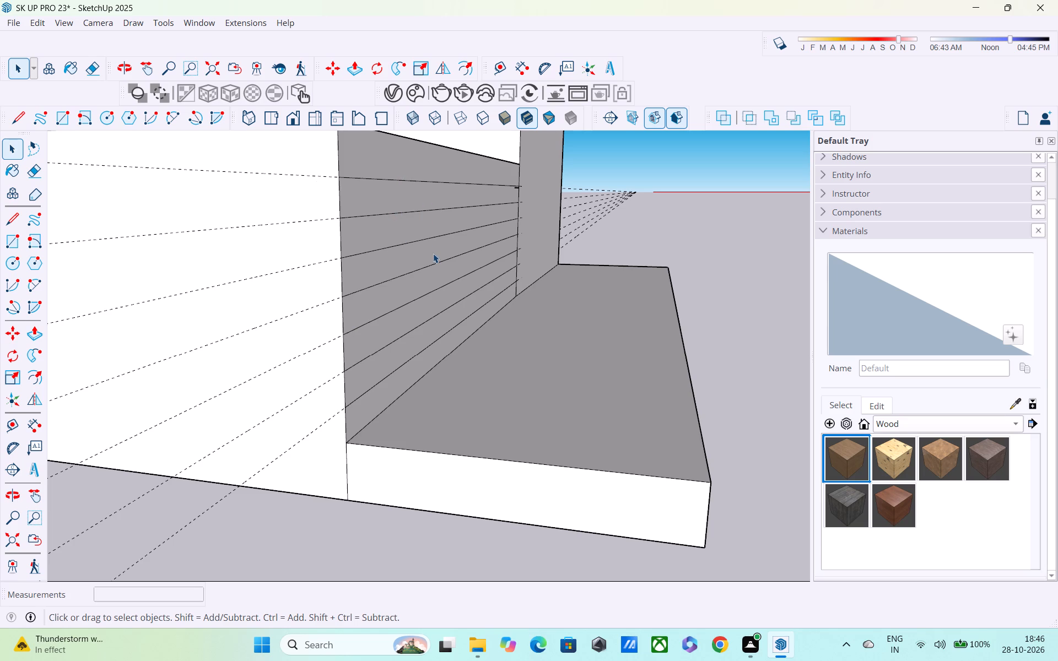
Pull the top strip of the porch base's front face out 1' to form the first step.
scroll(433, 254, "up", 2)
scroll(435, 253, "down", 2)
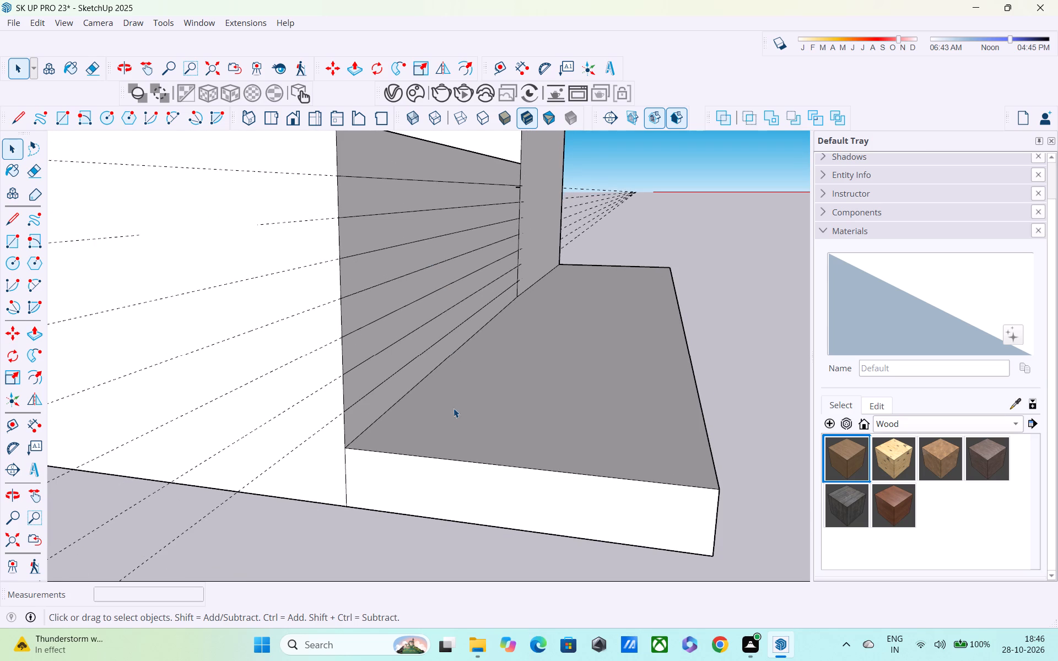
middle_click_drag(453, 411, 541, 487, "shift")
left_click(498, 233)
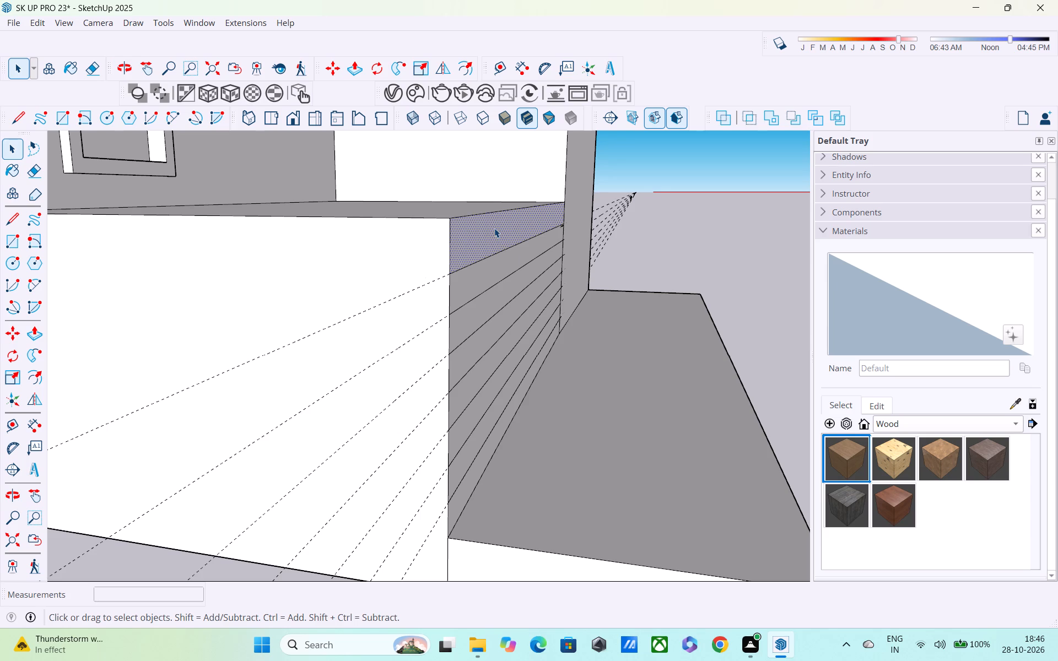
key("p")
left_click(485, 220)
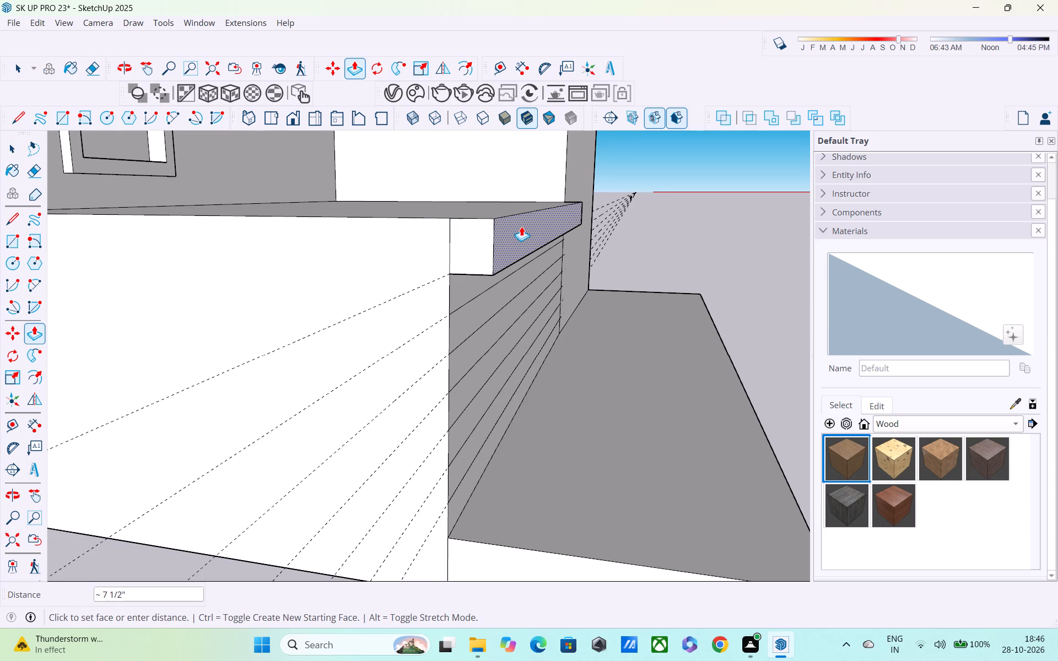
type("1'")
key("Return")
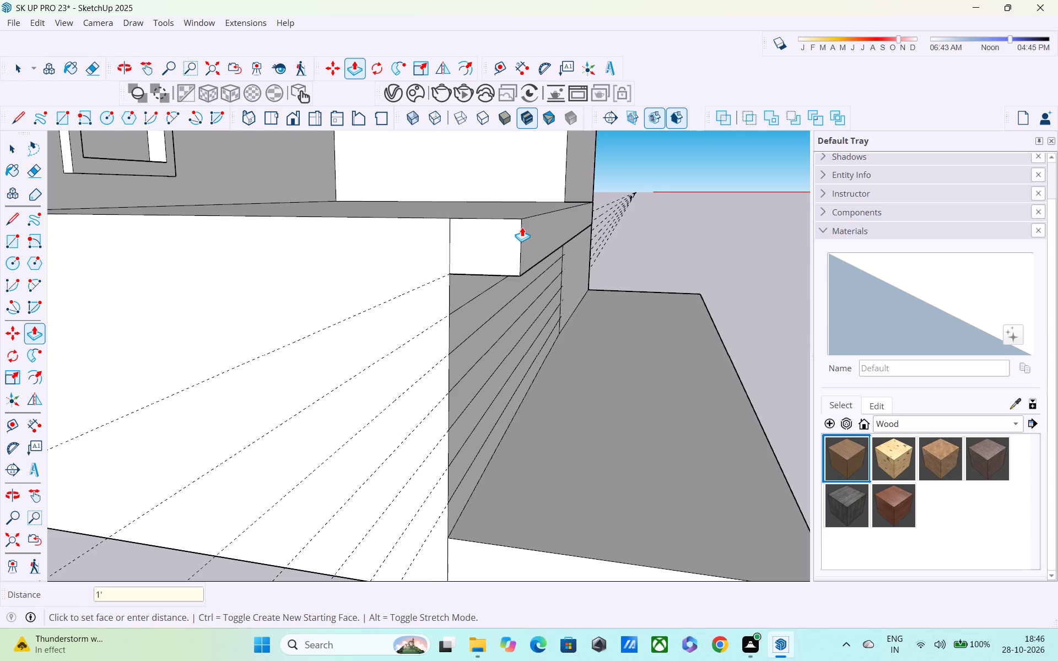
Pull the second strip from the top out 2', in 1' increments.
double_click(462, 283)
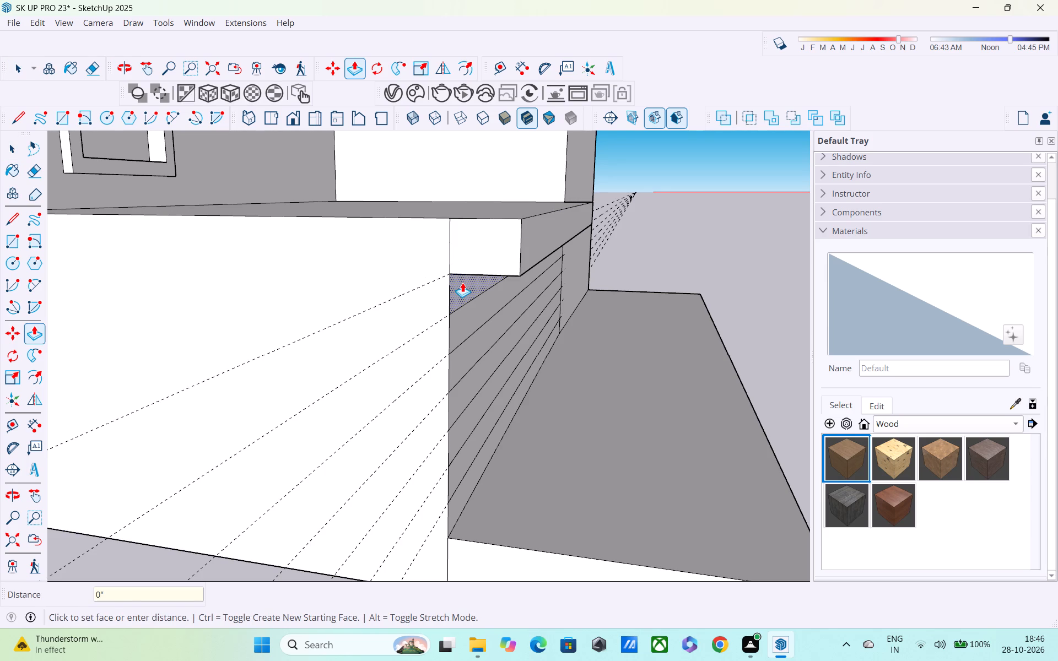
double_click(530, 286)
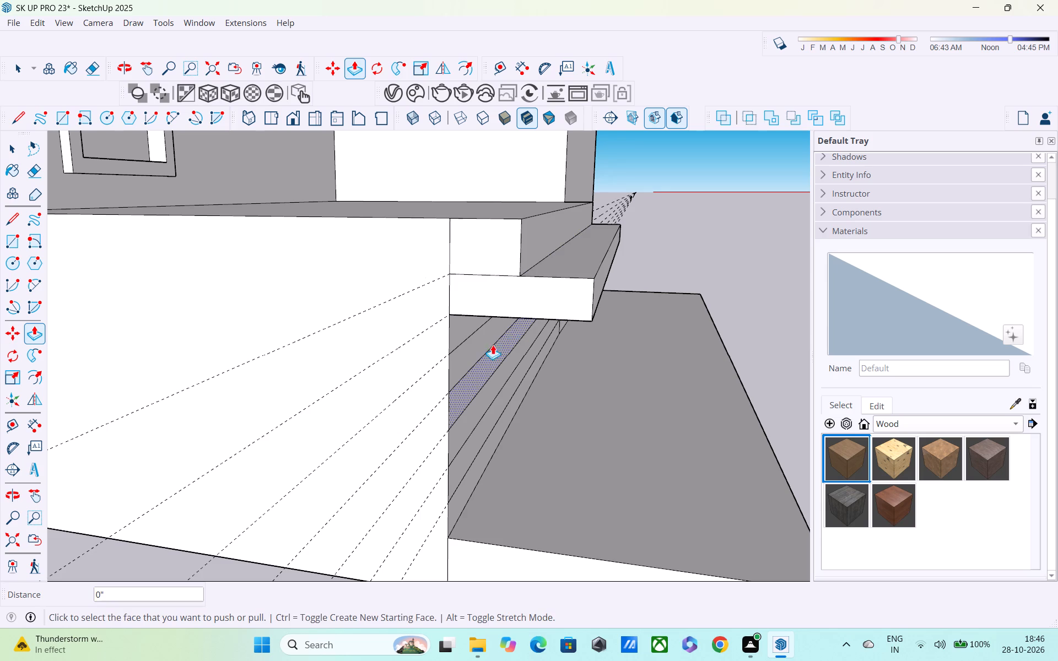
Pull the fourth strip from the top out 1' and the third strip out 3', in 1' increments.
double_click(481, 346)
double_click(457, 332)
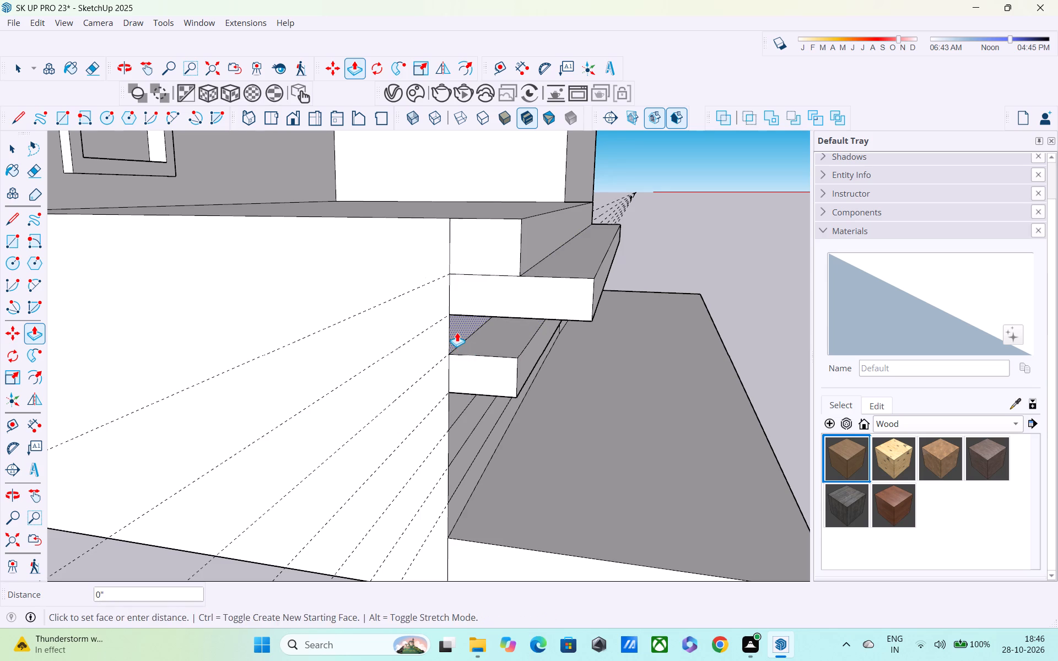
double_click(521, 332)
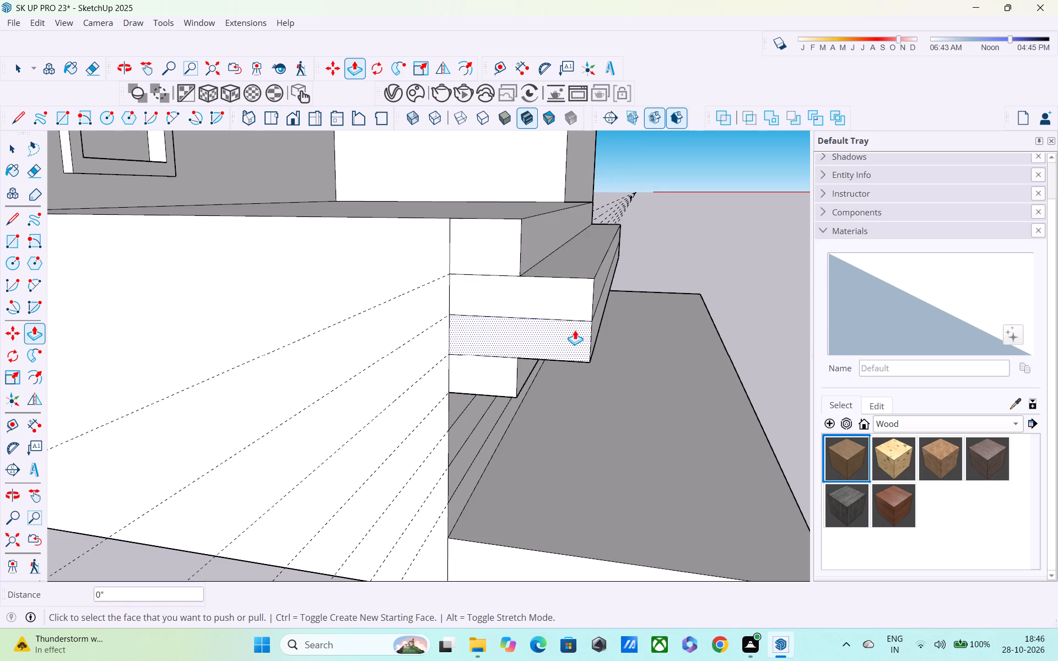
double_click(596, 330)
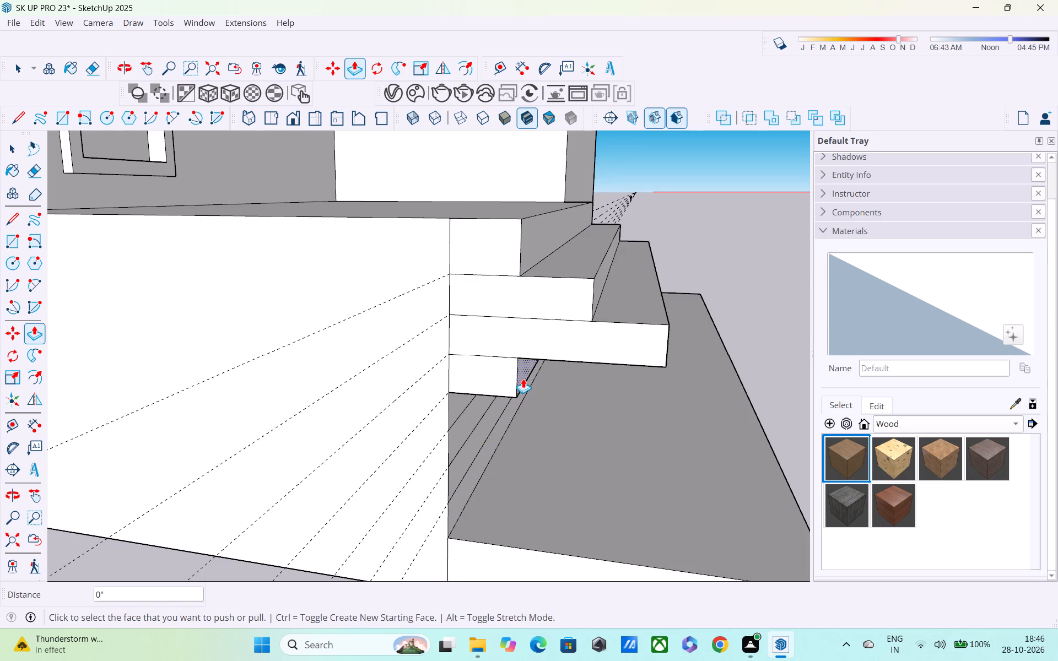
Pull the fourth strip out a further 3' in 1' increments, so it projects one tread beyond the third.
double_click(523, 378)
middle_click_drag(592, 367, 487, 268)
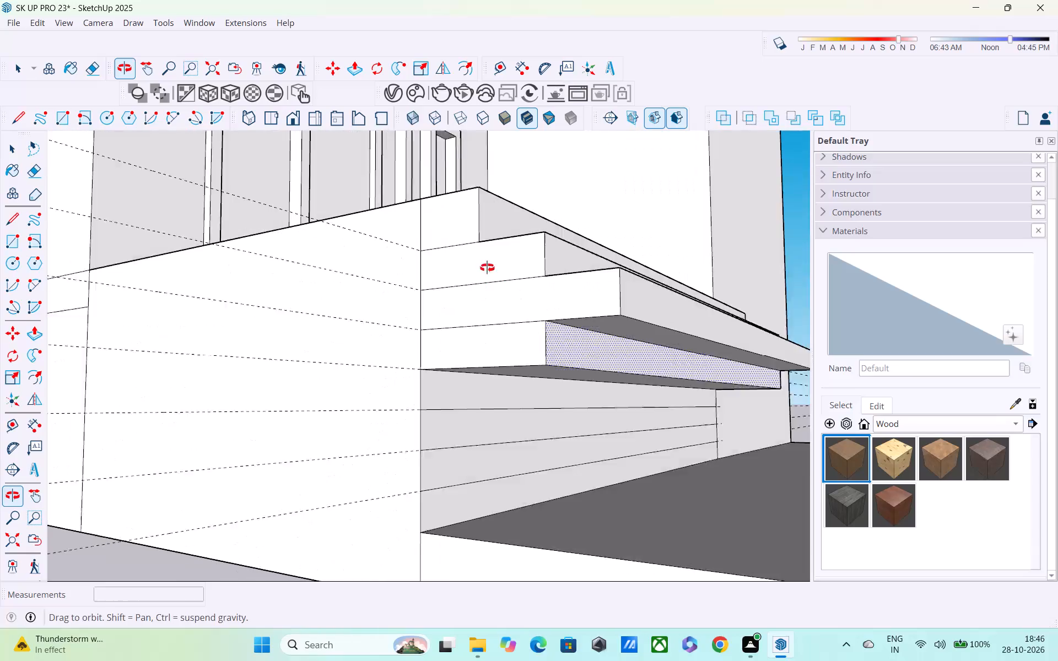
middle_click_drag(487, 268, 485, 264)
double_click(548, 334)
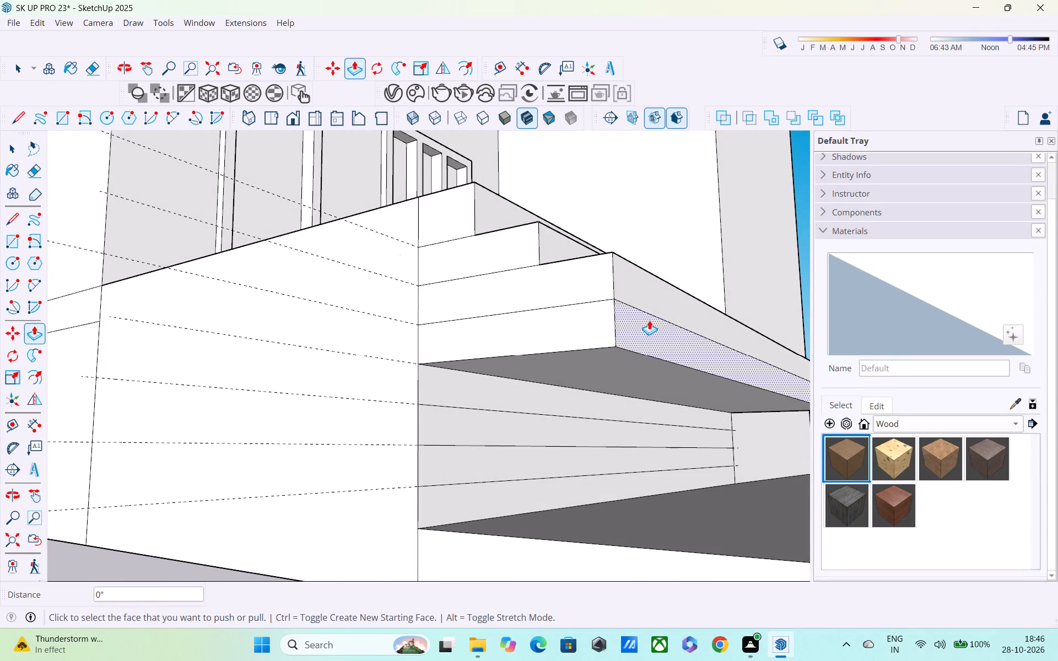
left_click(649, 320)
left_click(652, 322)
double_click(651, 330)
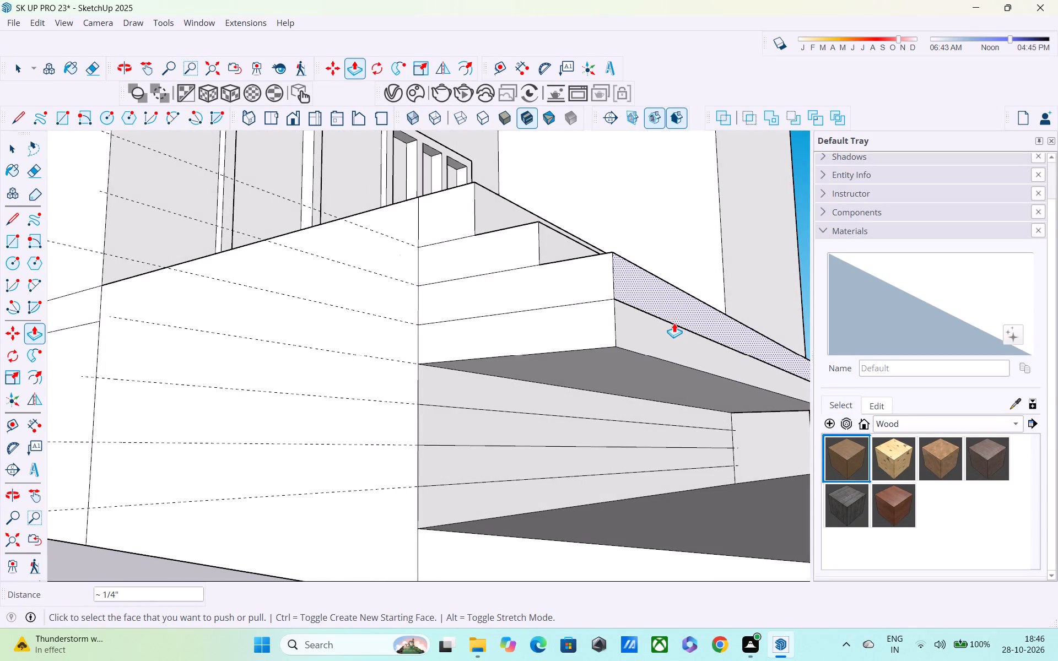
middle_click_drag(670, 335, 577, 456)
scroll(546, 441, "up", 4)
left_click(540, 431)
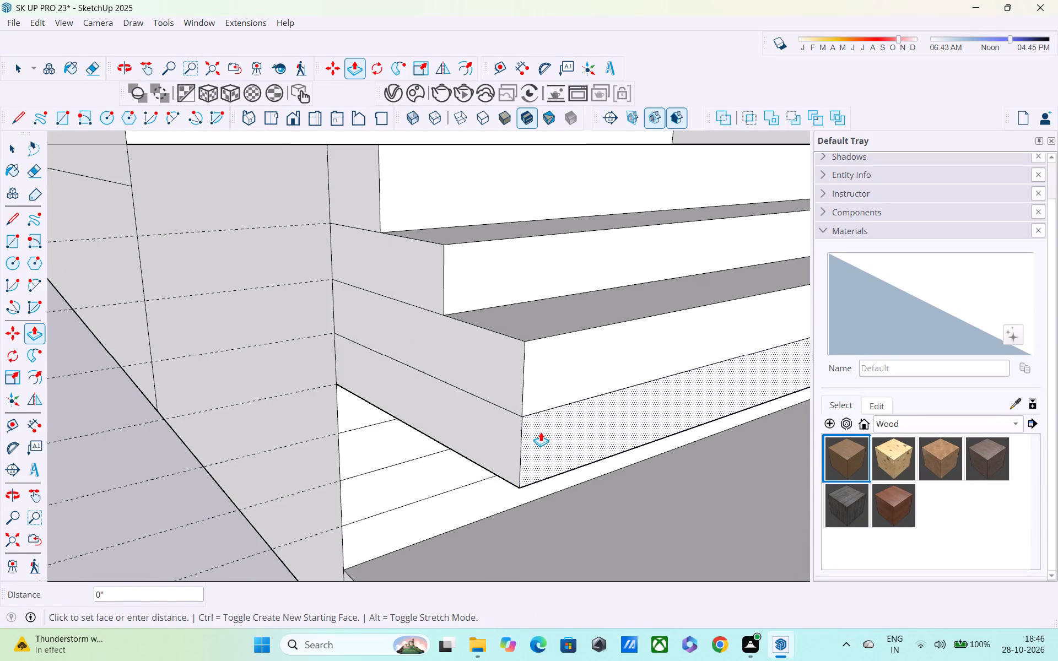
type("1'")
key("Return")
Push the fourth step's front face back flush with the step above and pull it out exactly 1' again.
scroll(582, 398, "down", 5)
scroll(689, 443, "down", 1)
middle_click_drag(695, 460, 693, 478)
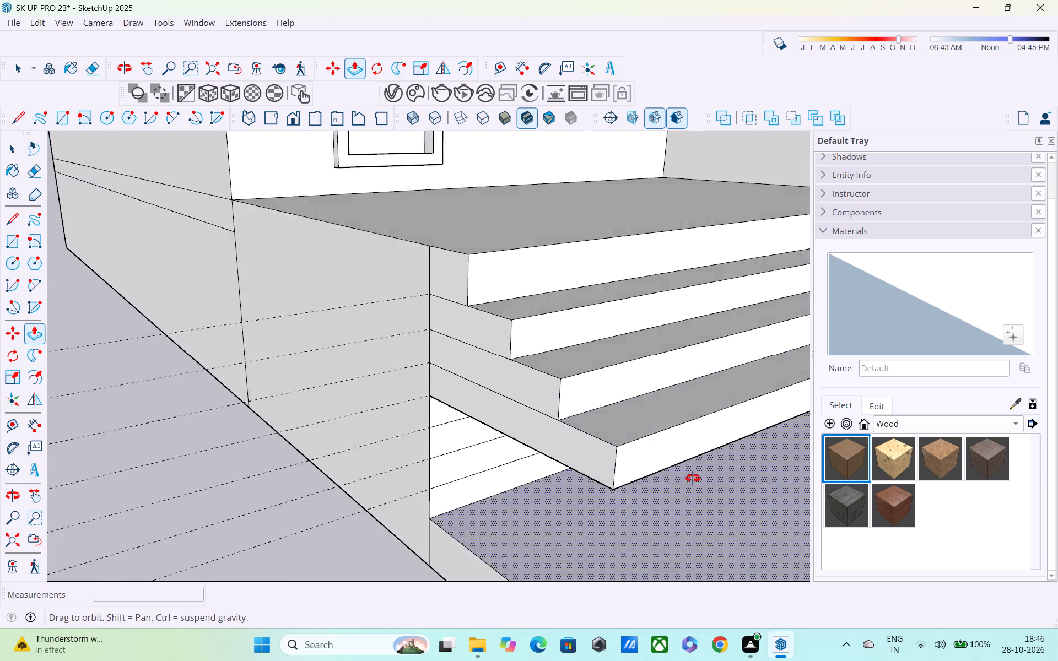
middle_click_drag(693, 478, 662, 553)
scroll(662, 553, "up", 1)
scroll(662, 549, "down", 4)
middle_click_drag(664, 545, 644, 380)
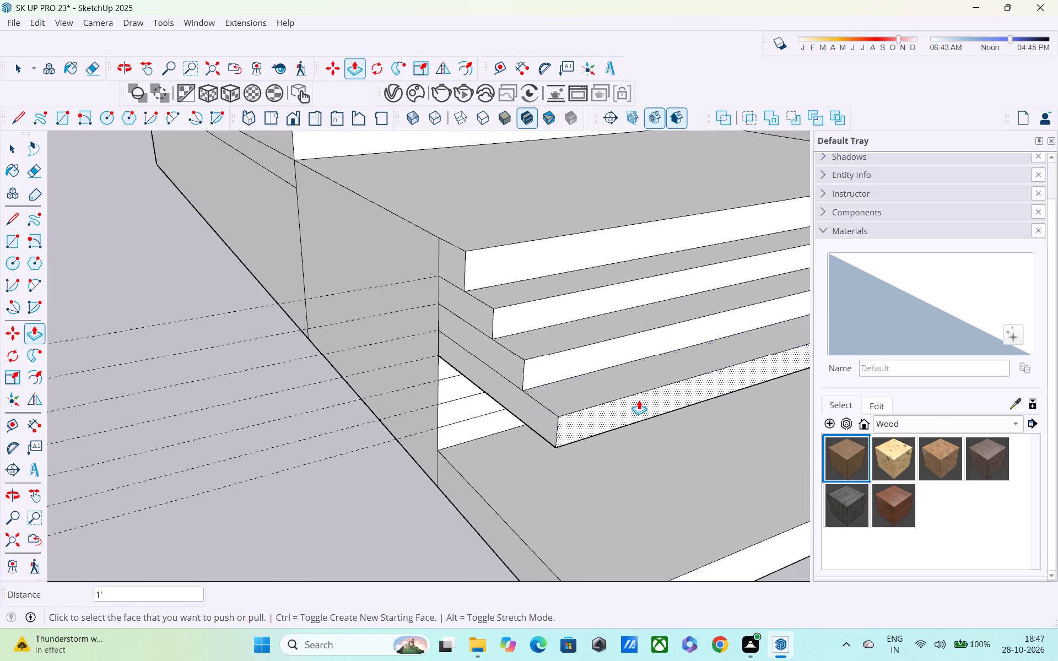
left_click(633, 404)
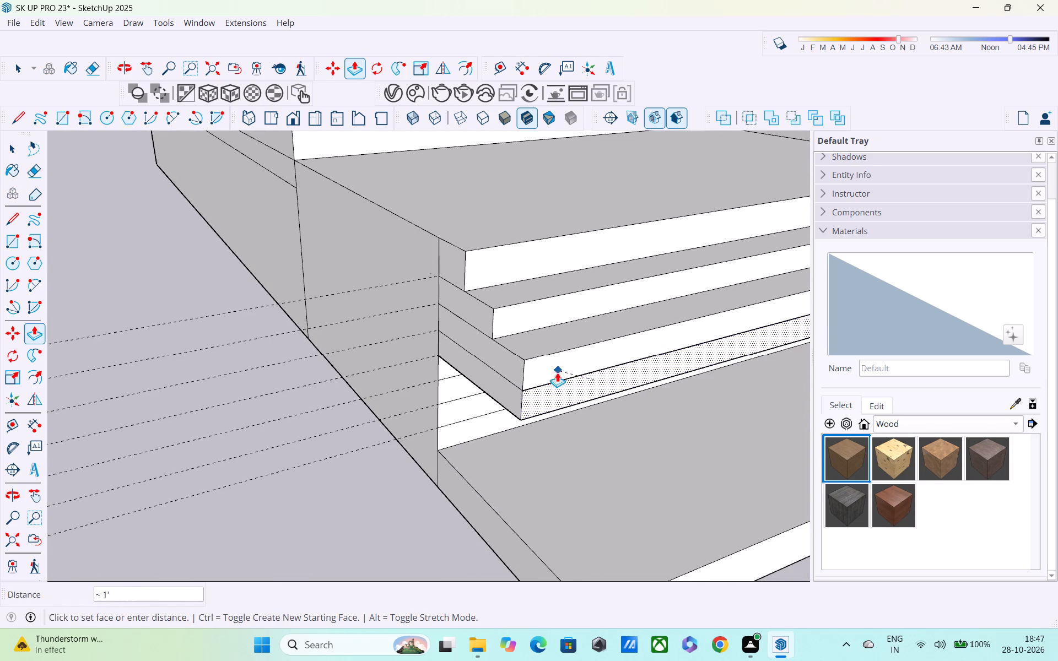
left_click(553, 380)
left_click(548, 400)
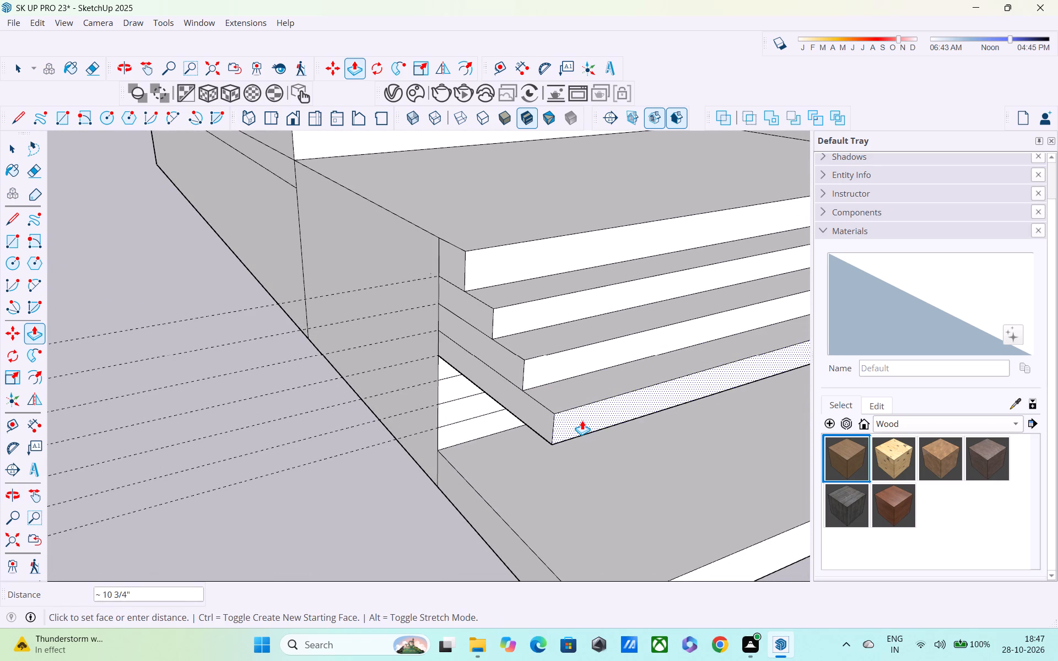
type("1'")
key("Return")
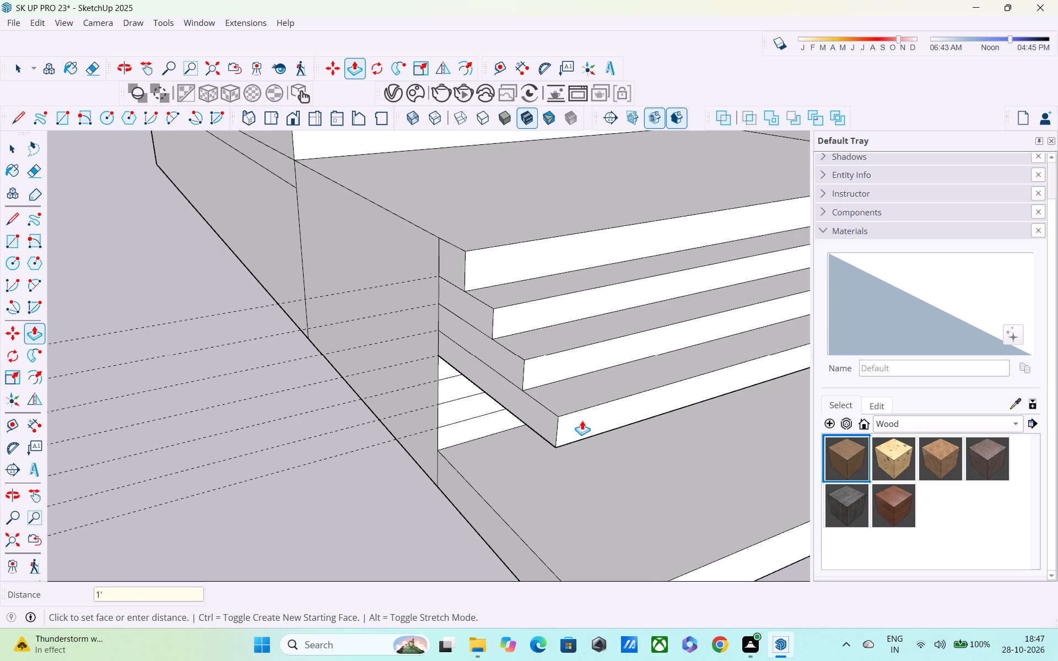
Pull the fifth strip from the top out 5', in 1' increments, one tread beyond the fourth step.
scroll(577, 415, "down", 1)
middle_click_drag(577, 415, 654, 534)
scroll(654, 534, "up", 1)
scroll(655, 517, "down", 1)
middle_click_drag(651, 496, 645, 441)
middle_click_drag(622, 401, 596, 362, "shift")
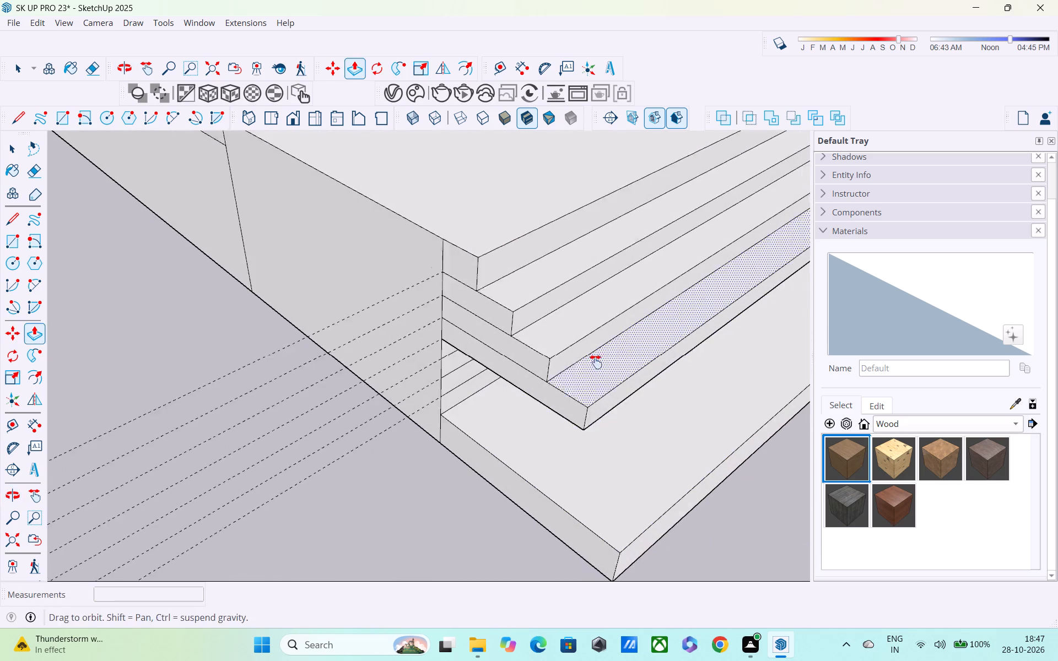
middle_click_drag(596, 362, 558, 323, "shift")
middle_click_drag(418, 349, 434, 186)
double_click(433, 287)
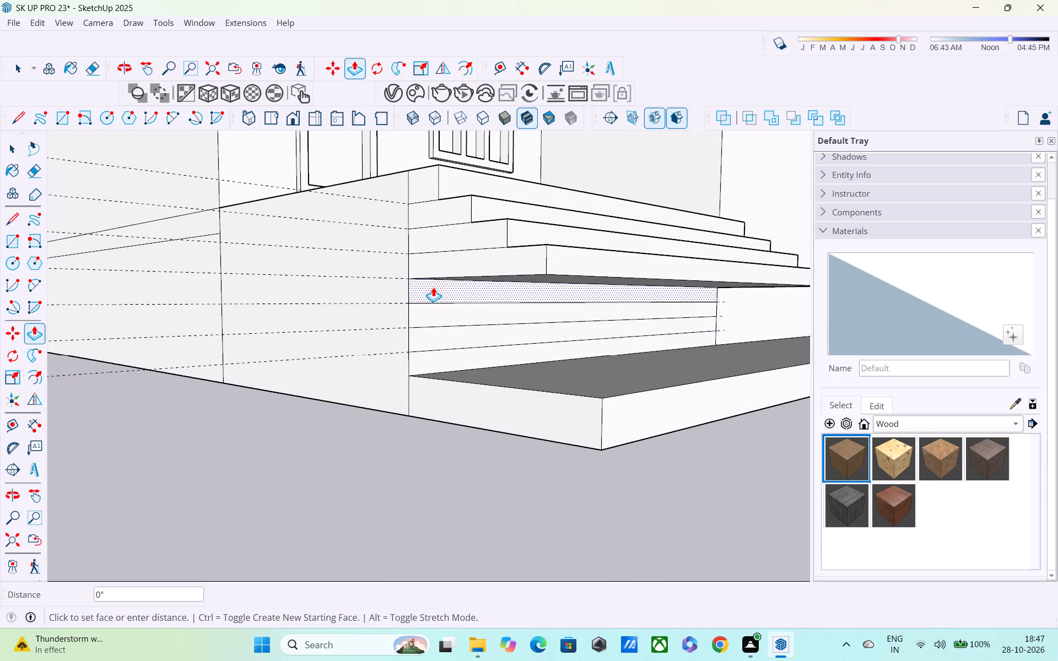
double_click(458, 286)
double_click(492, 286)
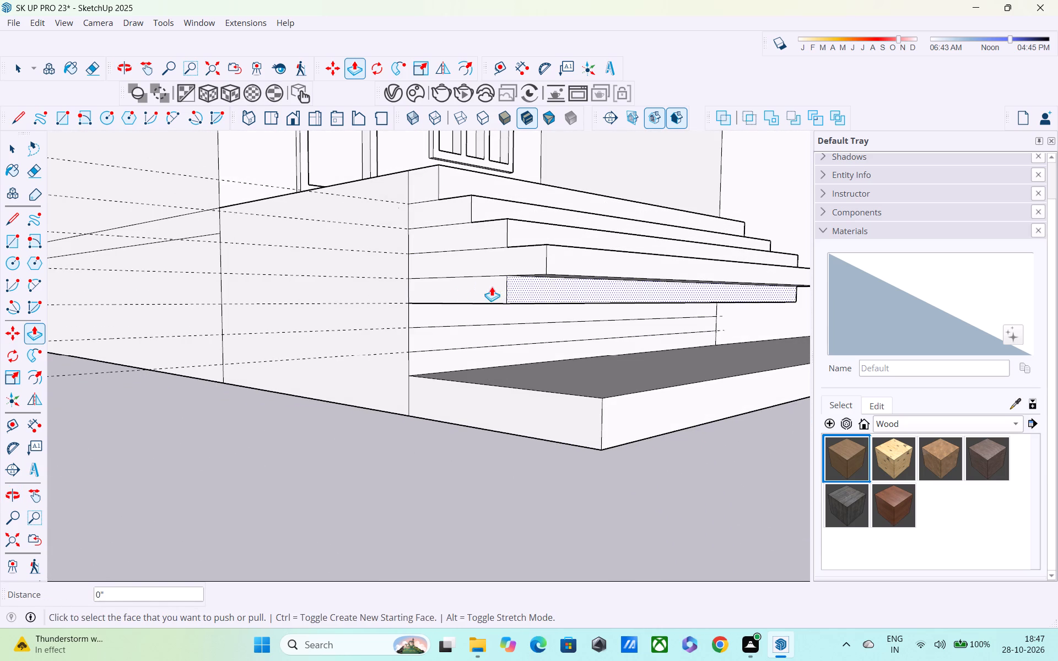
double_click(550, 286)
double_click(564, 283)
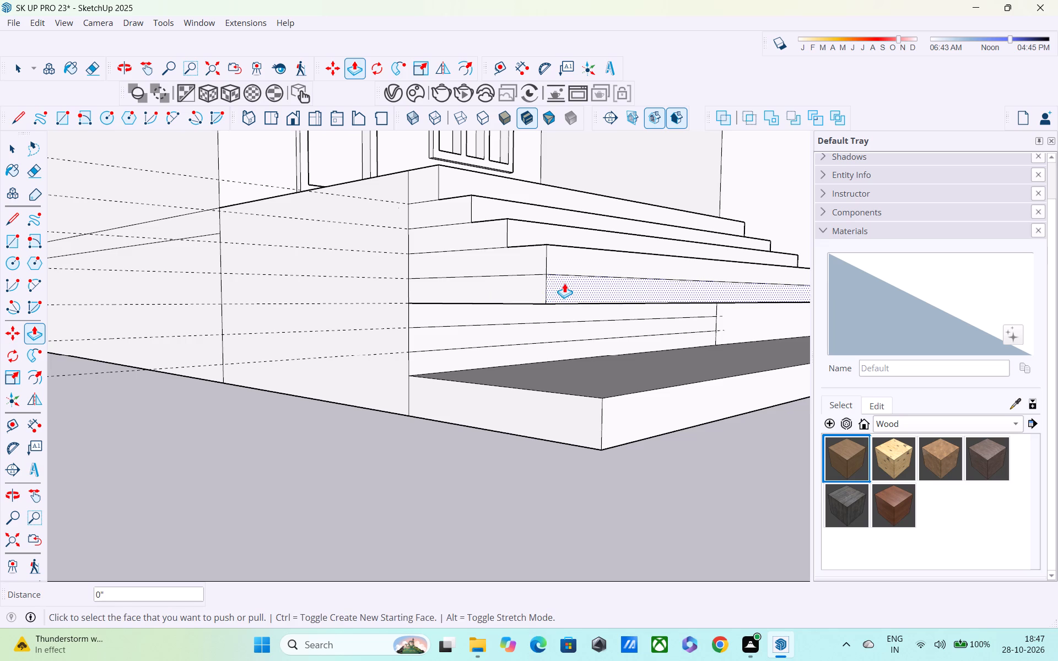
Pull the sixth strip from the top out 6' in 1' increments, undoing the stray sideways pull of its end face.
triple_click(498, 312)
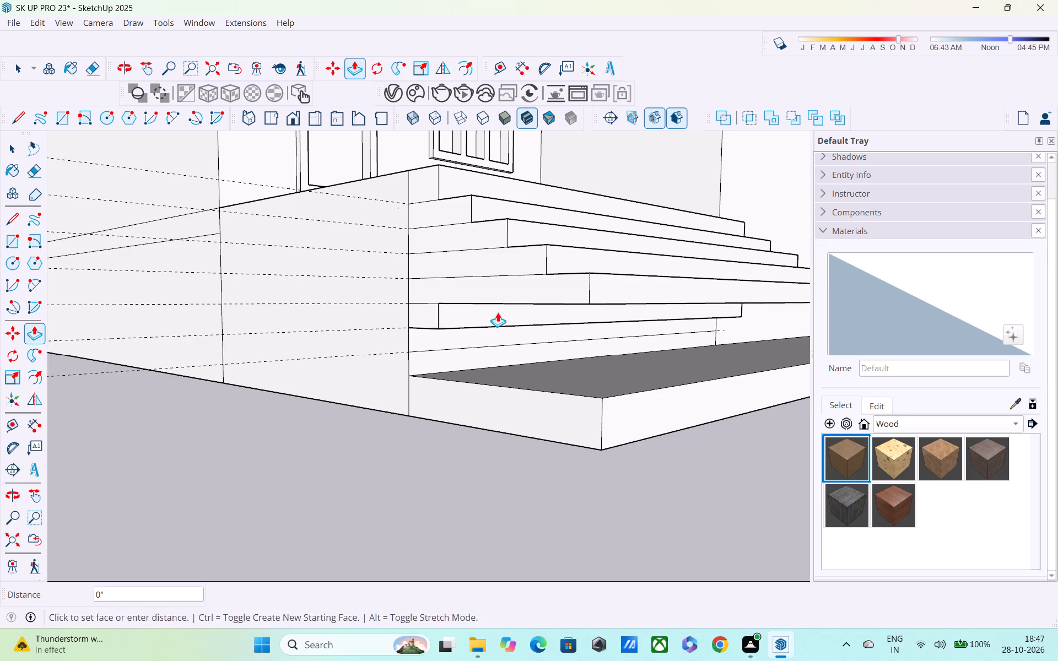
triple_click(498, 312)
double_click(498, 312)
middle_click_drag(519, 322, 558, 350)
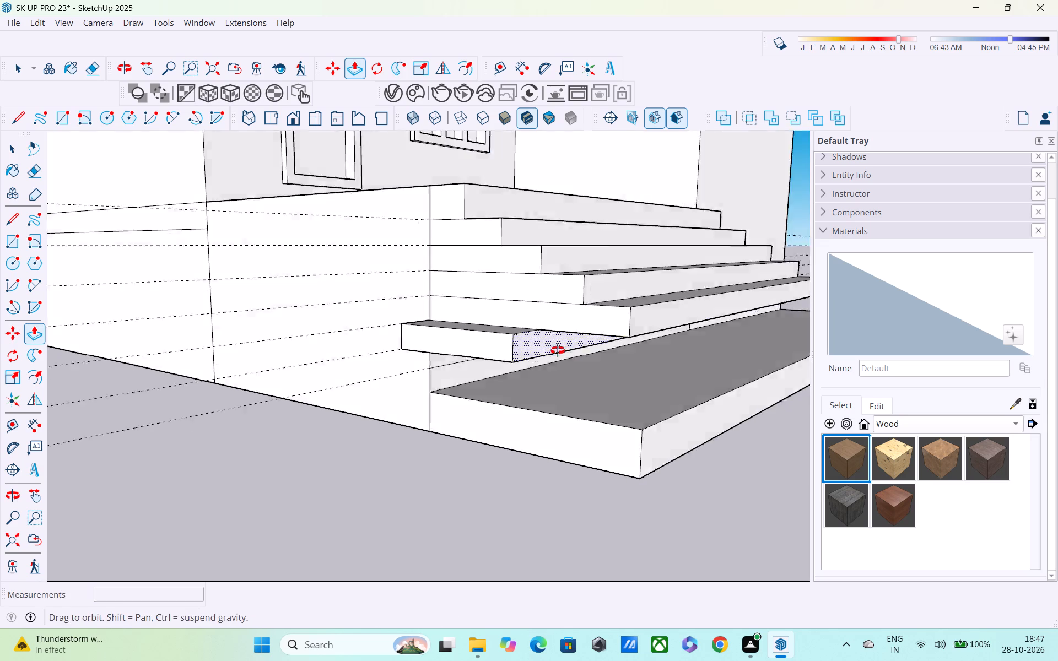
middle_click_drag(558, 350, 564, 355)
key("ctrl+z")
double_click(571, 350)
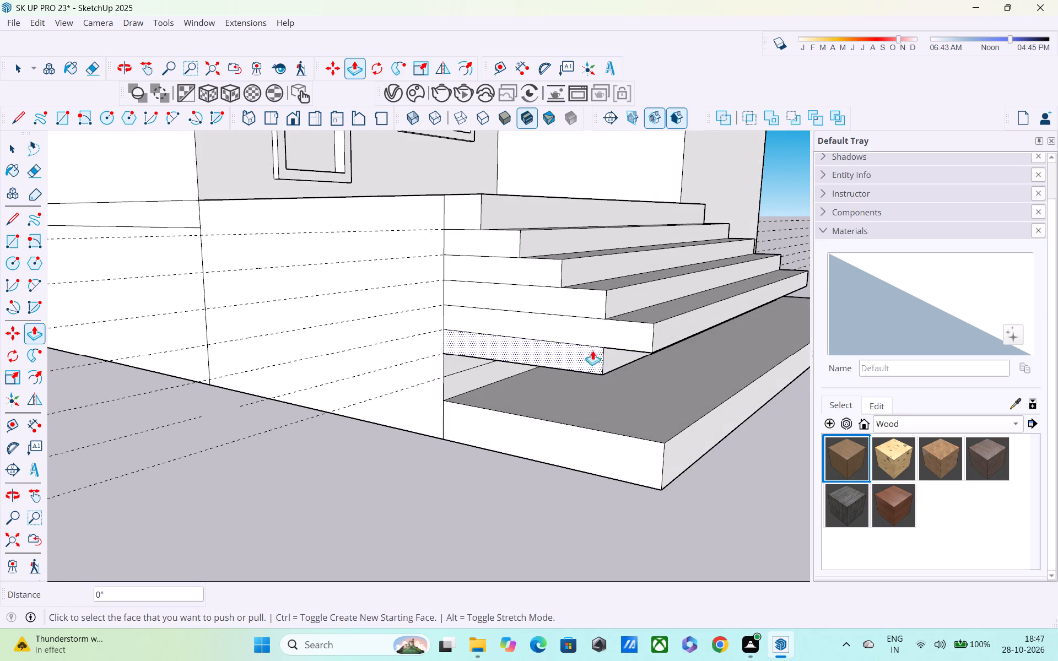
double_click(612, 356)
double_click(683, 354)
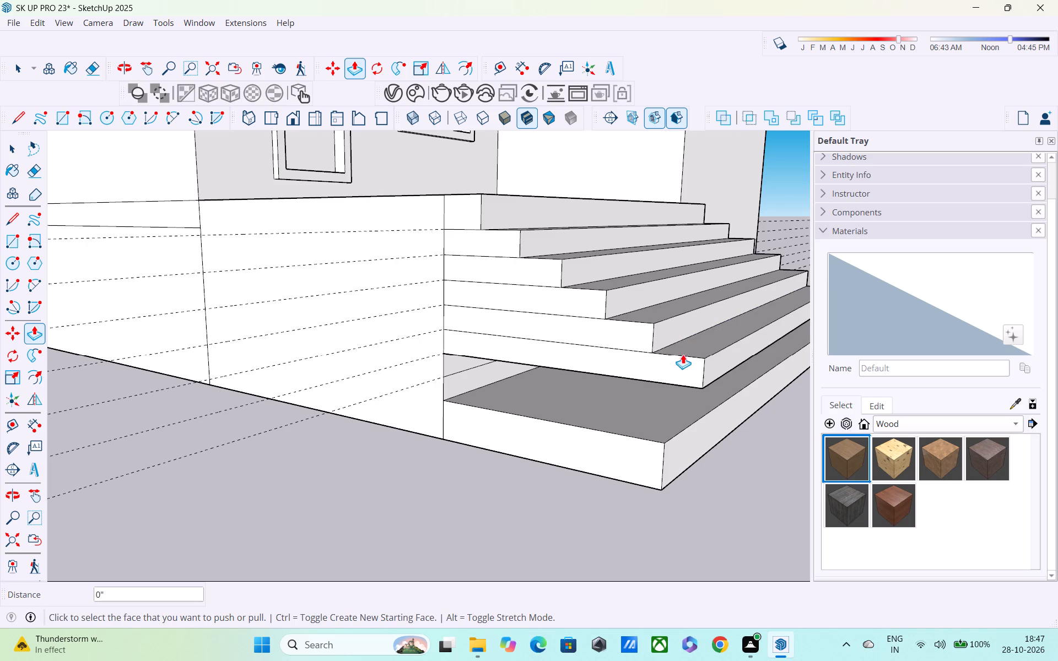
Pull the seventh strip from the top out 6', level with the sixth step, and a further 1' as its tread.
left_click(455, 357)
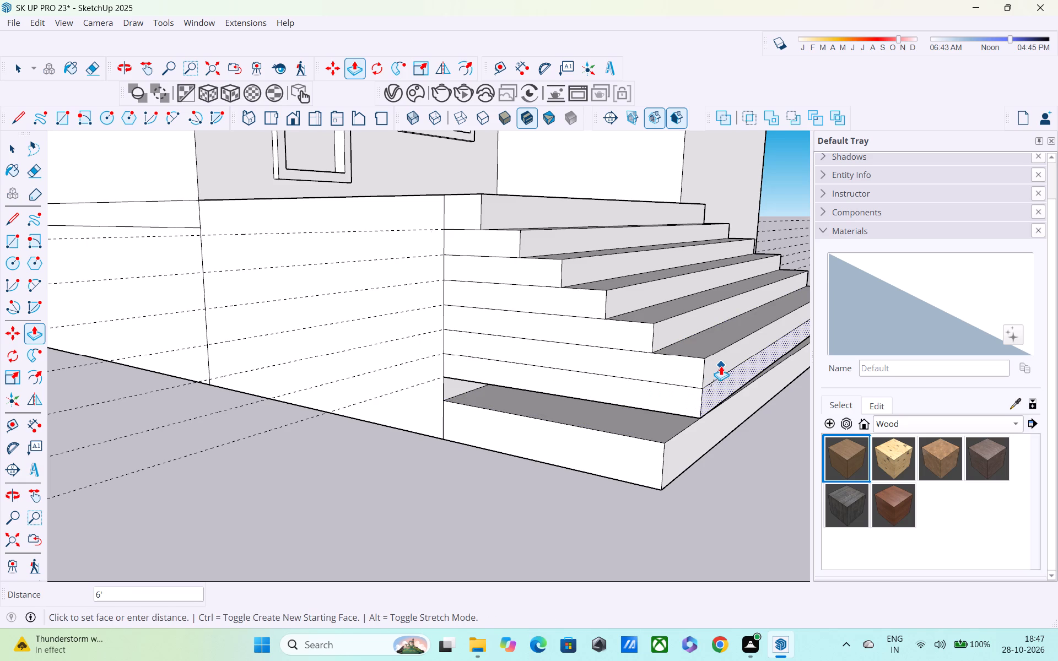
left_click(719, 371)
left_click(720, 388)
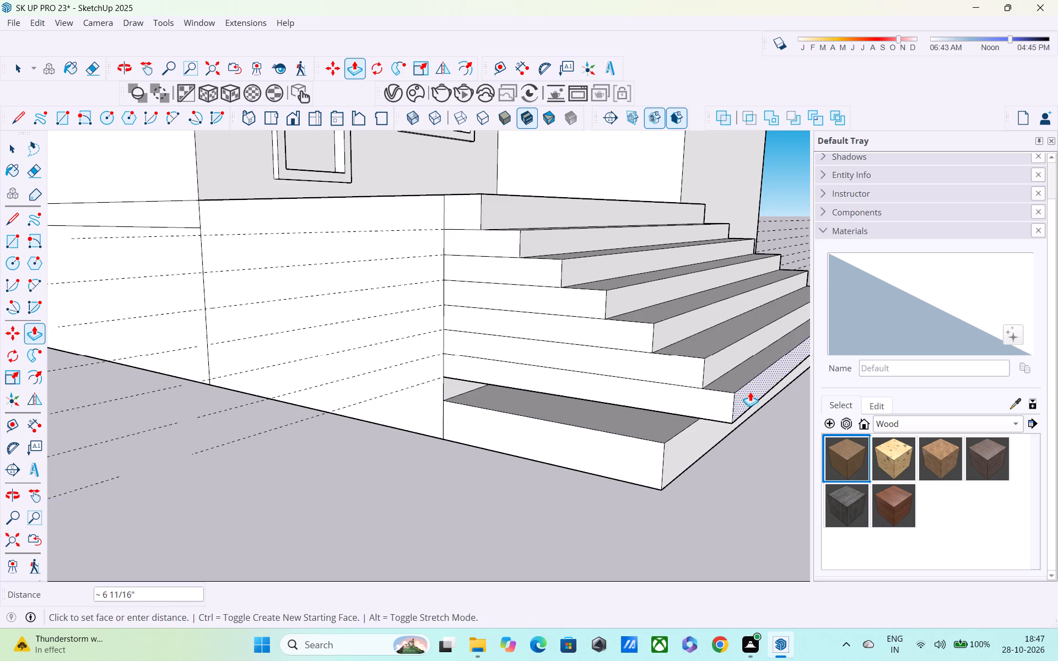
middle_click_drag(752, 392, 669, 355)
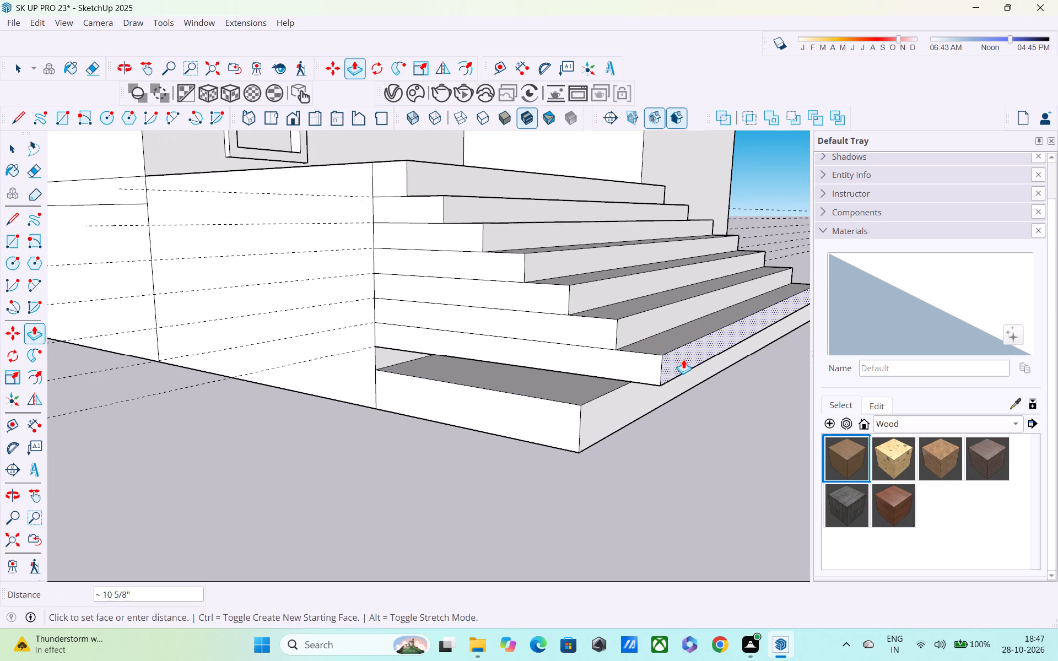
type("1'")
key("Return")
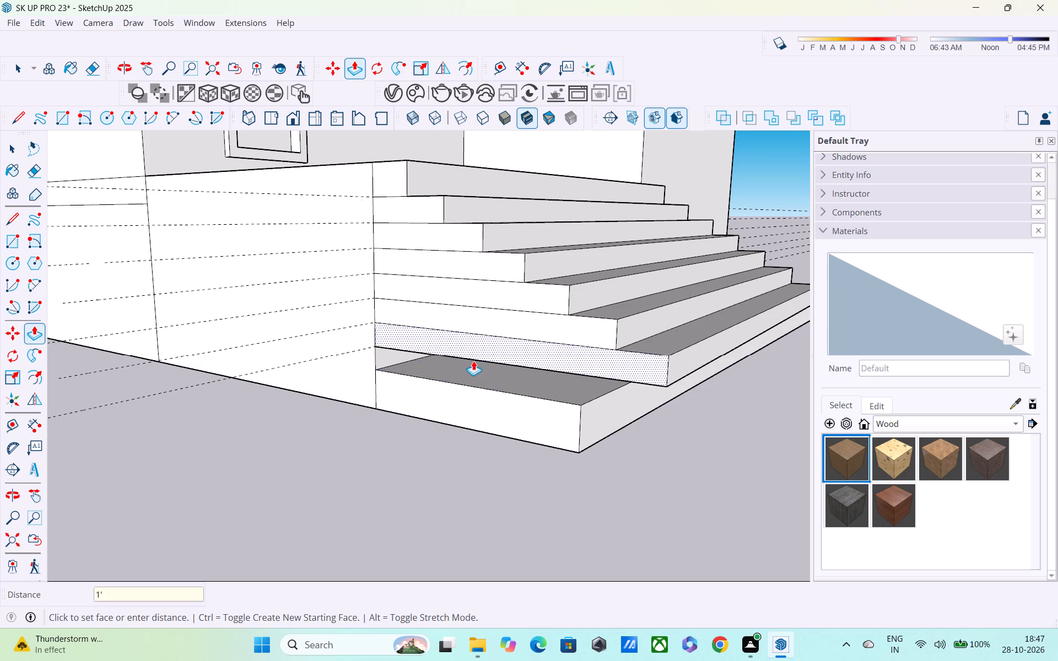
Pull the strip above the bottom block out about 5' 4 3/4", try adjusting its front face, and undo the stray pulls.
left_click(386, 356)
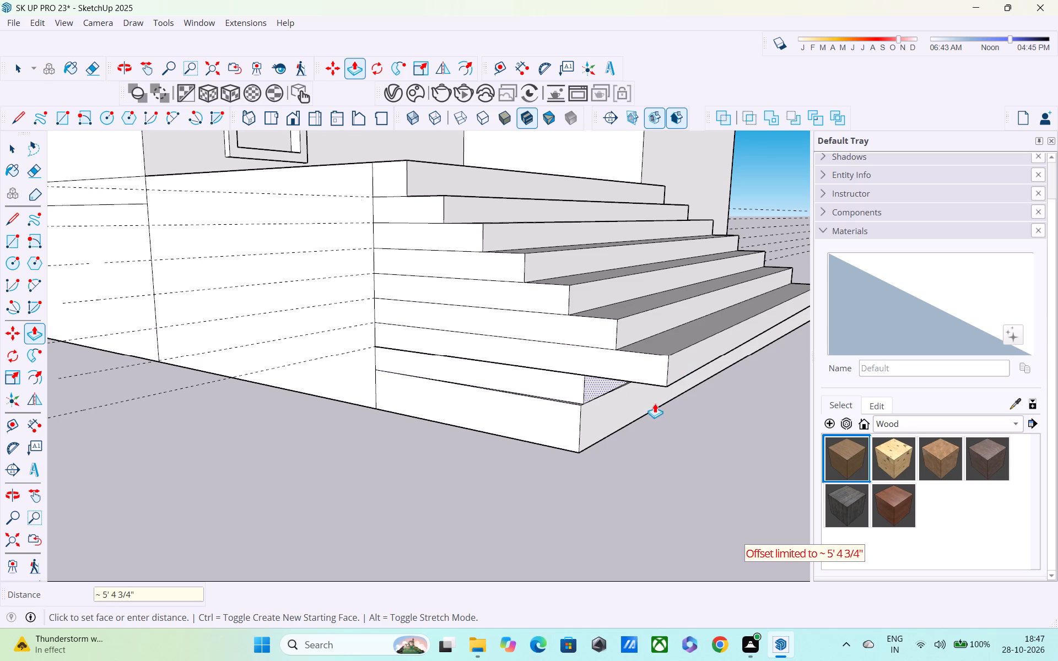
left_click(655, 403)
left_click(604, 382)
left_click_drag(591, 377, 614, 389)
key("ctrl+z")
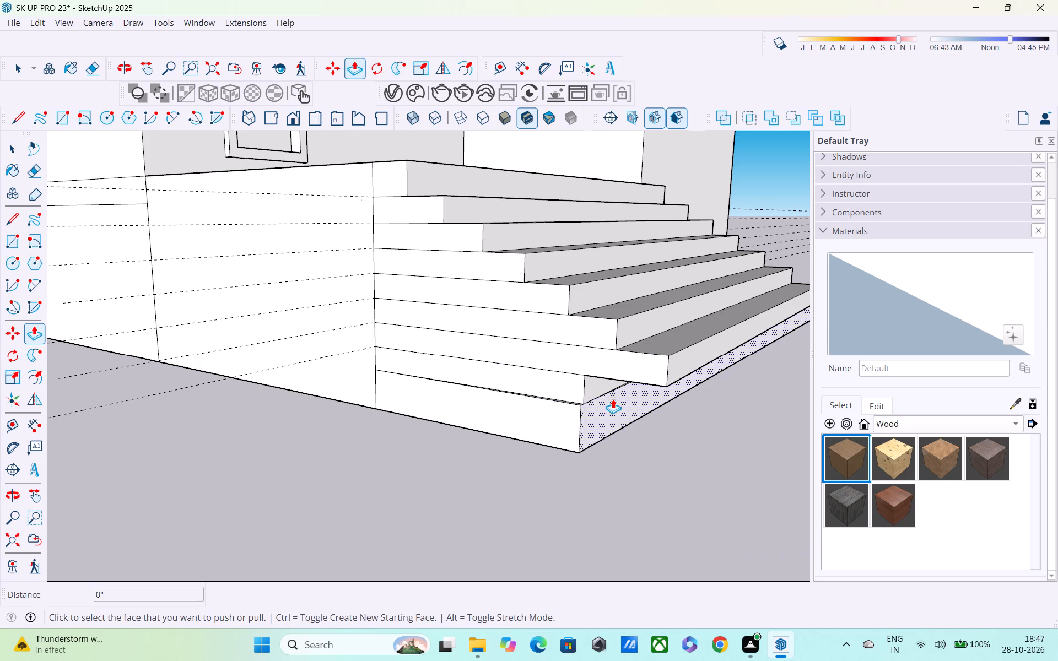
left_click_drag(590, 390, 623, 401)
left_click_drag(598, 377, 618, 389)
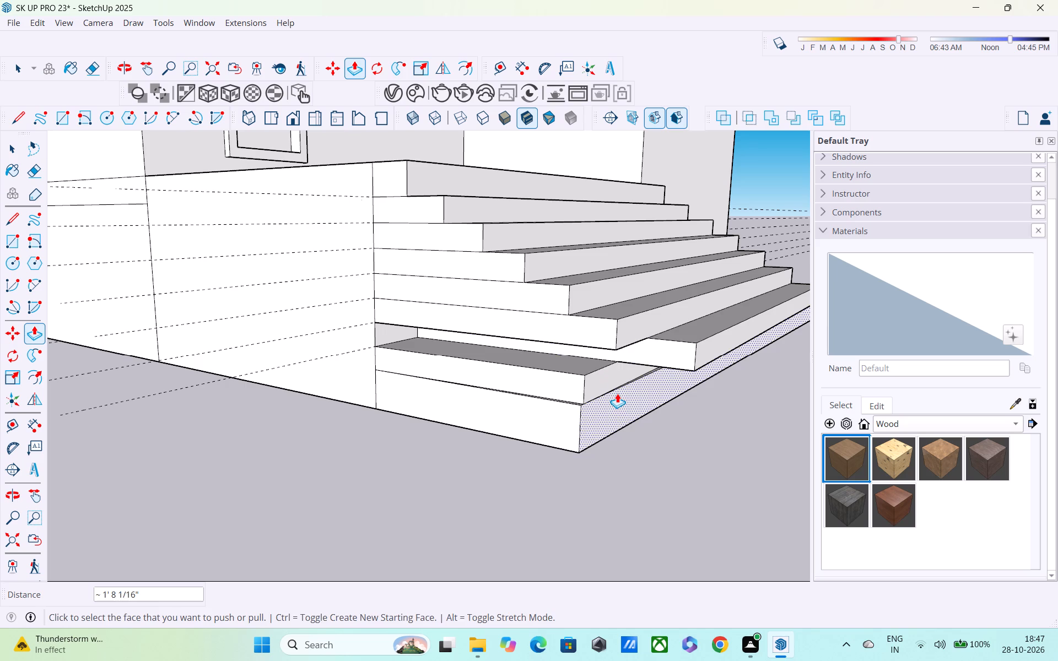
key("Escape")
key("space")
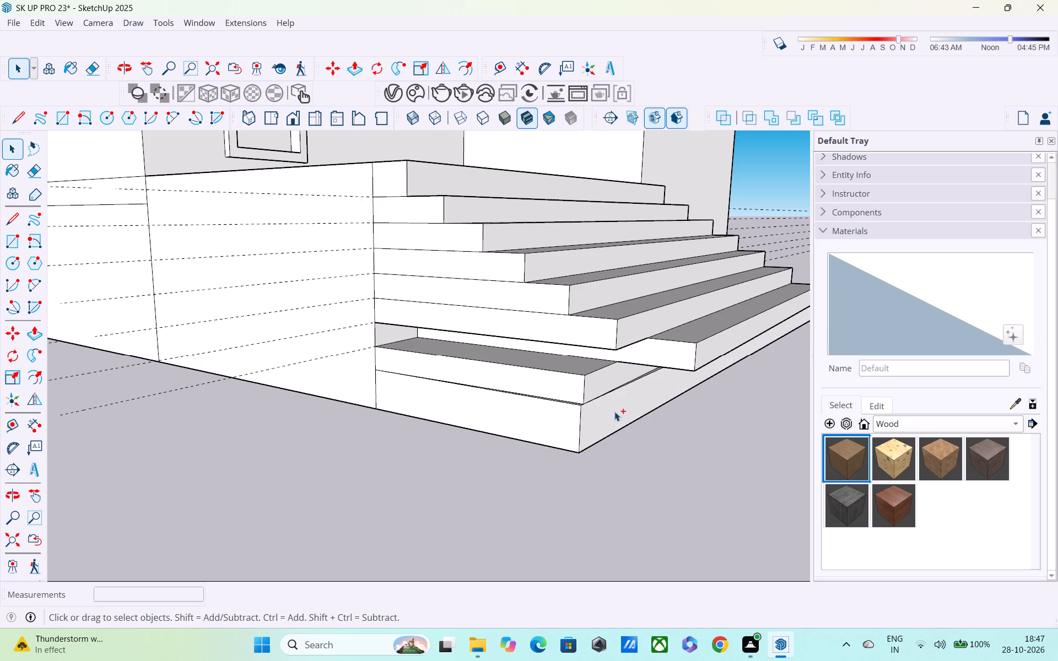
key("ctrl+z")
Push the underside of the base up about 11 11/16" to remove the bottom block under the stairs.
middle_click_drag(656, 464, 551, 462)
scroll(562, 449, "down", 5)
middle_click_drag(577, 464, 571, 480)
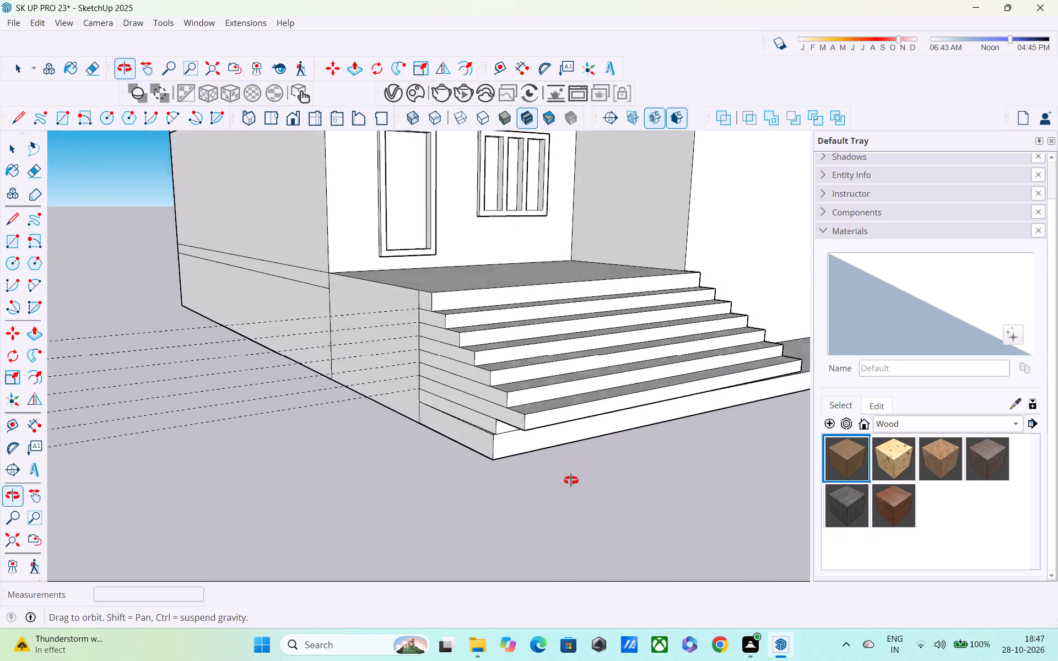
middle_click_drag(571, 480, 516, 474)
scroll(514, 443, "down", 5)
middle_click_drag(517, 469, 552, 410)
scroll(553, 409, "up", 1)
key("space")
scroll(563, 413, "up", 2)
middle_click_drag(562, 410, 576, 377)
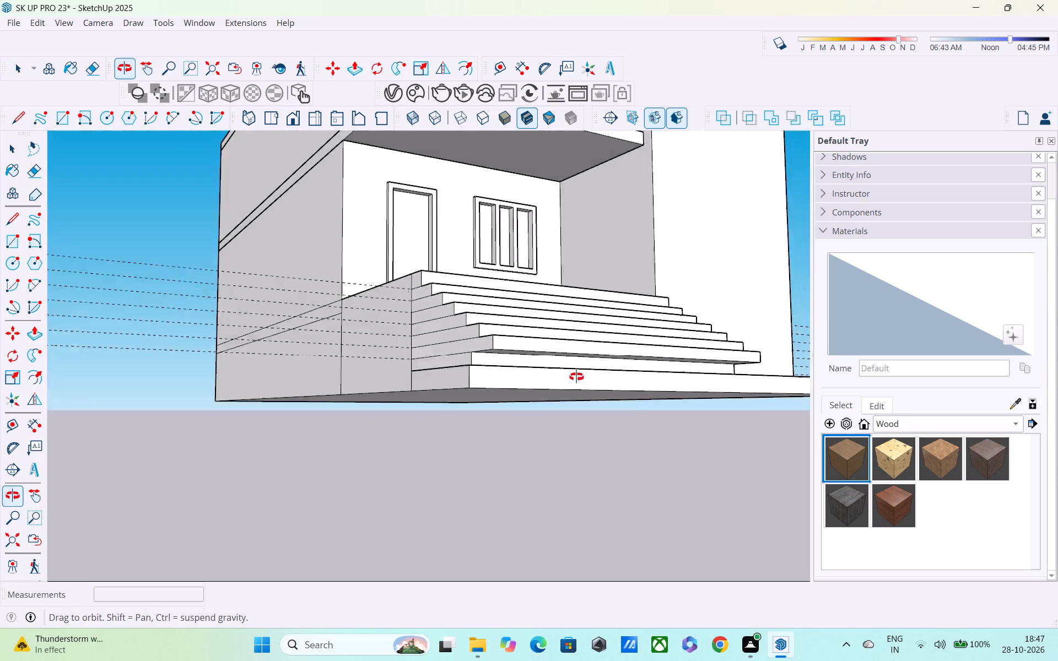
middle_click_drag(576, 377, 600, 332)
scroll(595, 355, "up", 4)
middle_click_drag(569, 358, 638, 397)
scroll(593, 399, "up", 4)
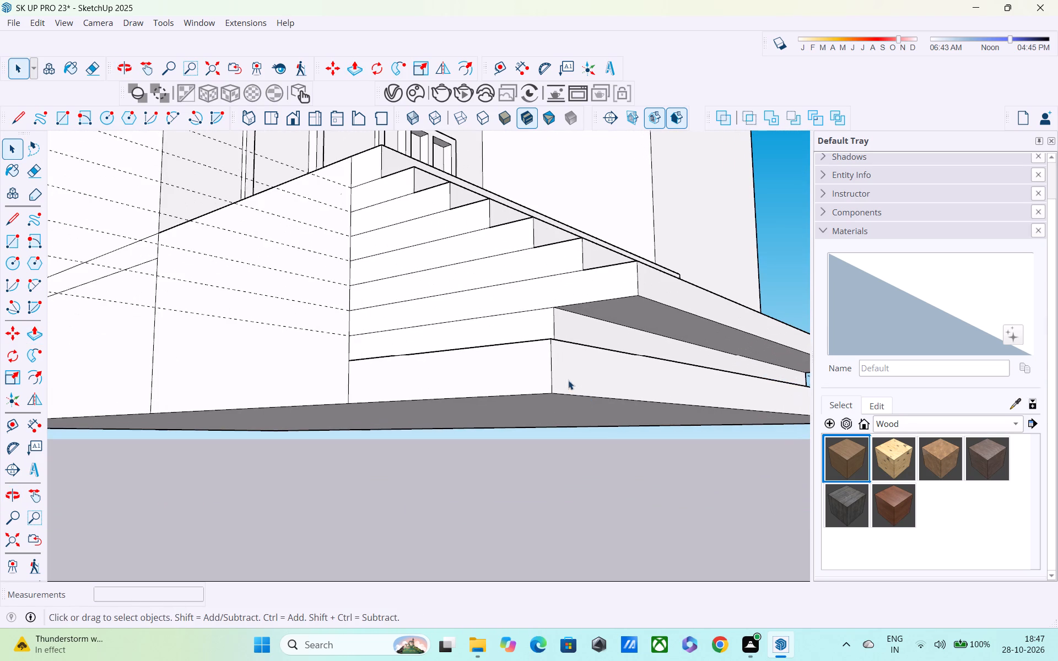
middle_click_drag(521, 421, 520, 353)
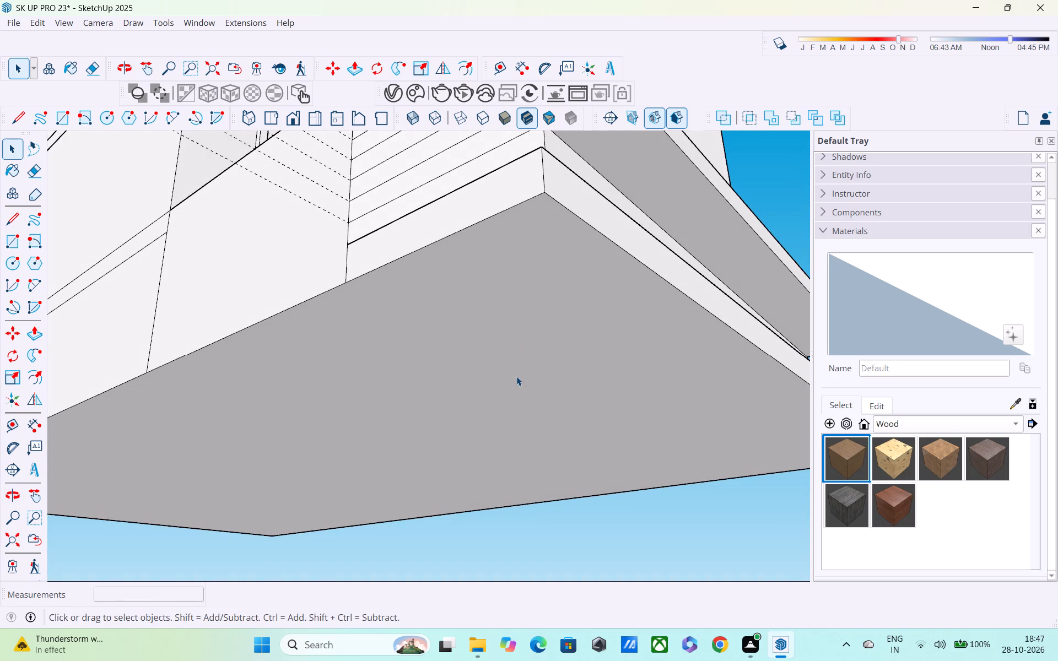
key("p")
left_click(511, 369)
left_click(542, 182)
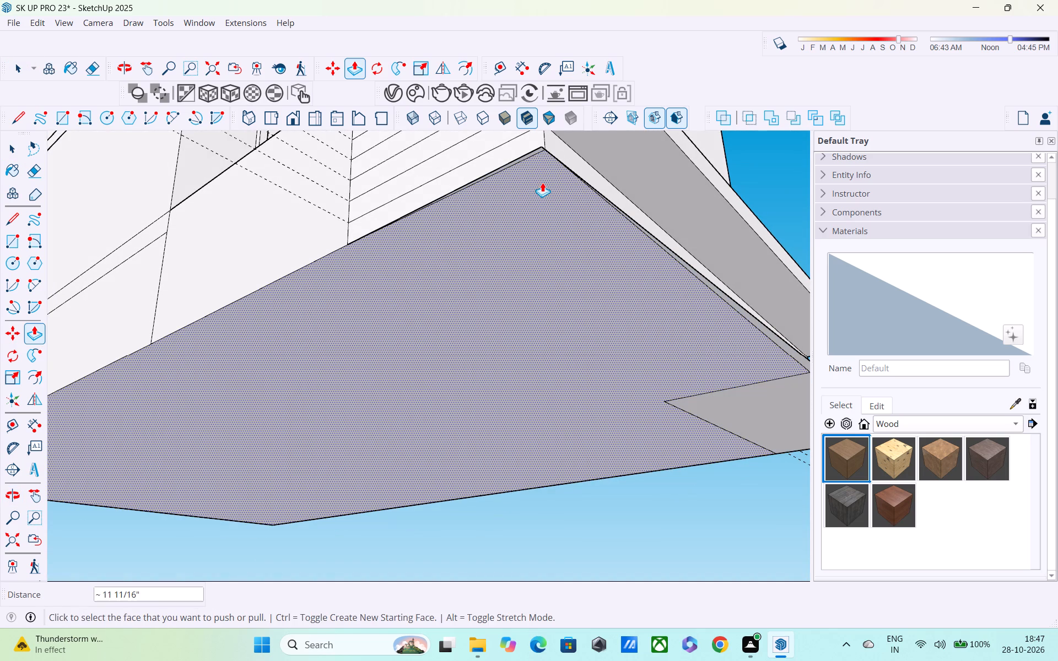
left_click(548, 181)
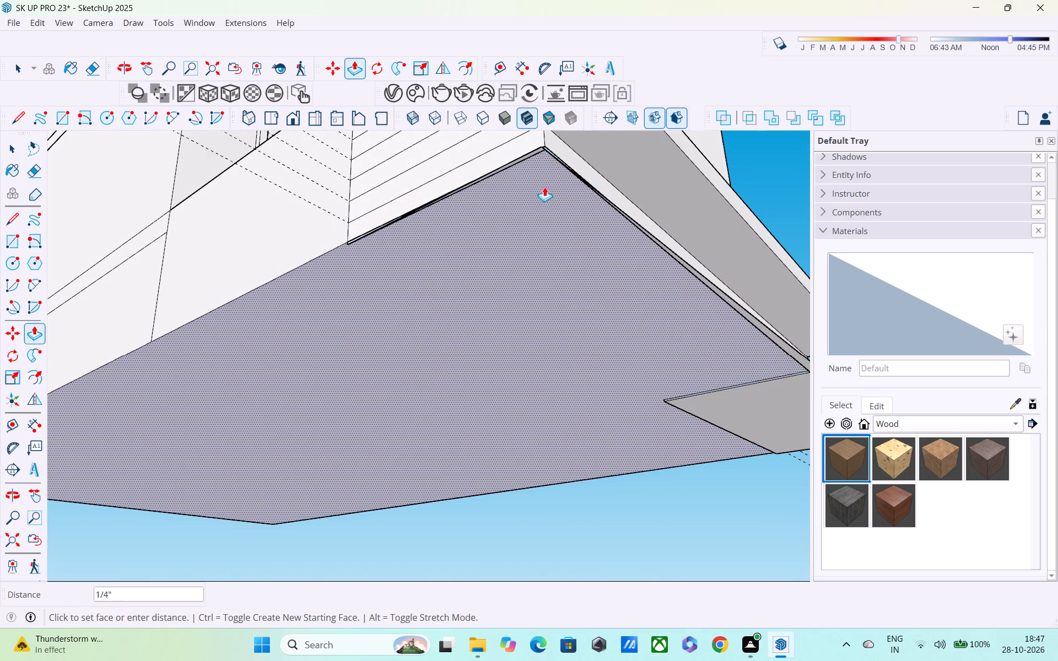
key("c")
Push the front face of the leftover strip below the seventh step back flush with the base wall.
middle_click_drag(573, 232, 520, 359)
scroll(512, 336, "down", 4)
middle_click_drag(500, 438, 466, 356)
scroll(458, 316, "up", 3)
key("space")
key("p")
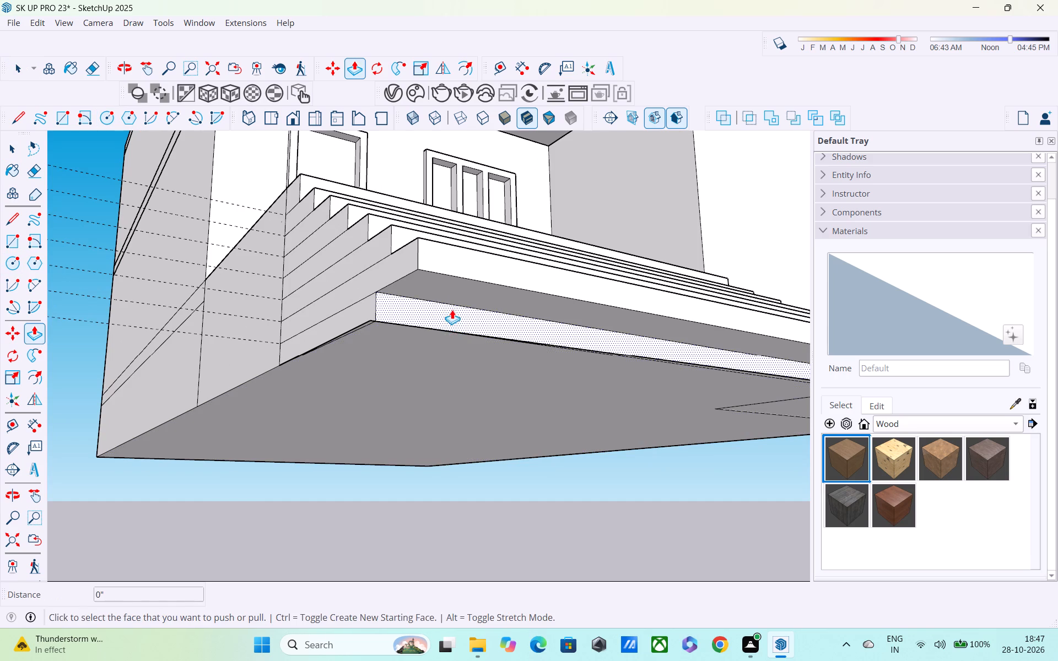
left_click(452, 308)
middle_click_drag(299, 405, 338, 450)
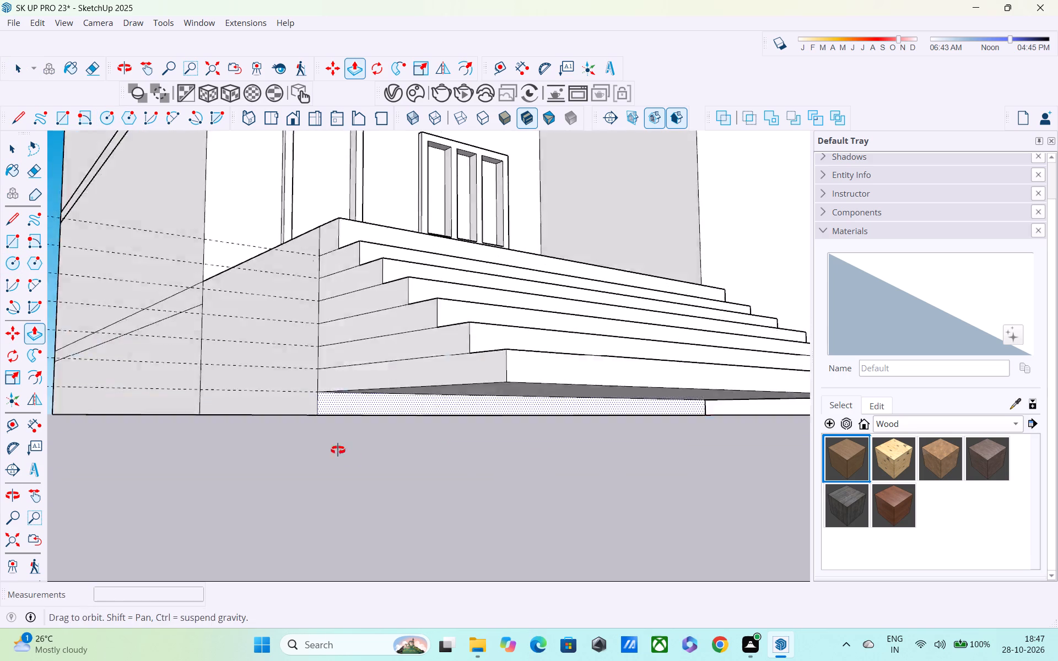
middle_click_drag(338, 450, 381, 460)
left_click(409, 437)
left_click_drag(414, 430, 393, 430)
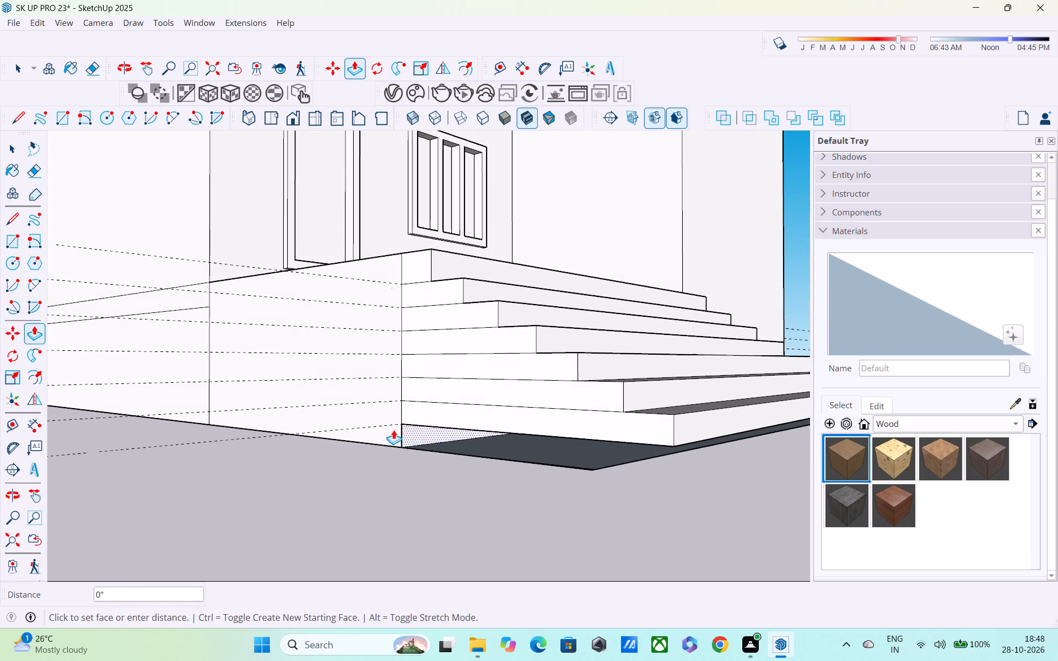
left_click_drag(393, 430, 362, 432)
Delete the leftover face beneath the stairs and erase its stray outline edges.
middle_click_drag(404, 434, 430, 373)
key("space")
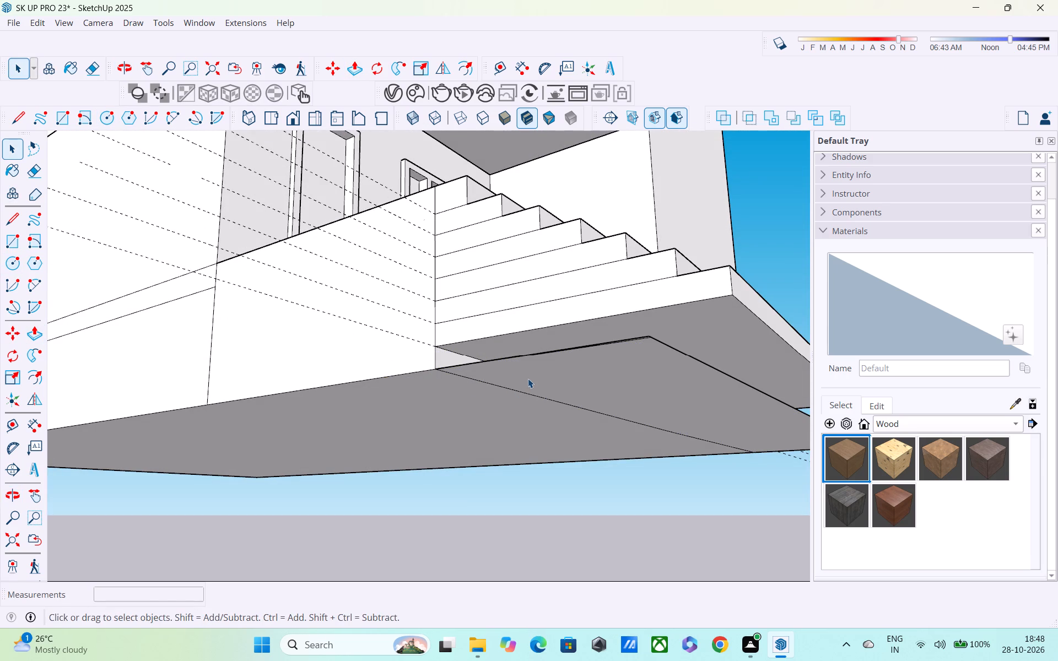
left_click(528, 379)
key("Delete")
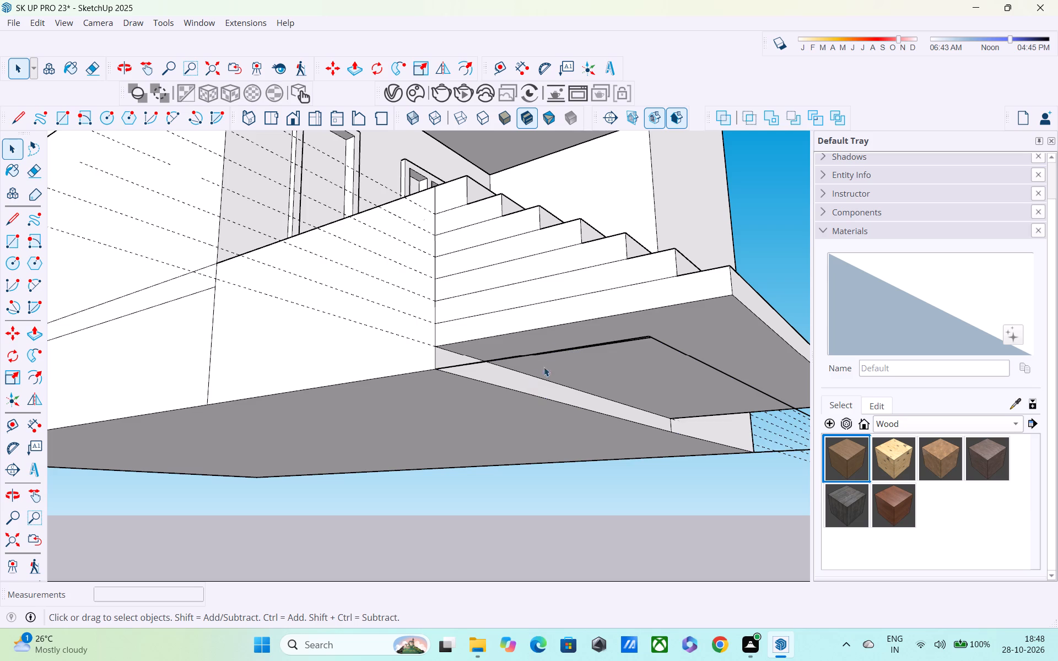
key("e")
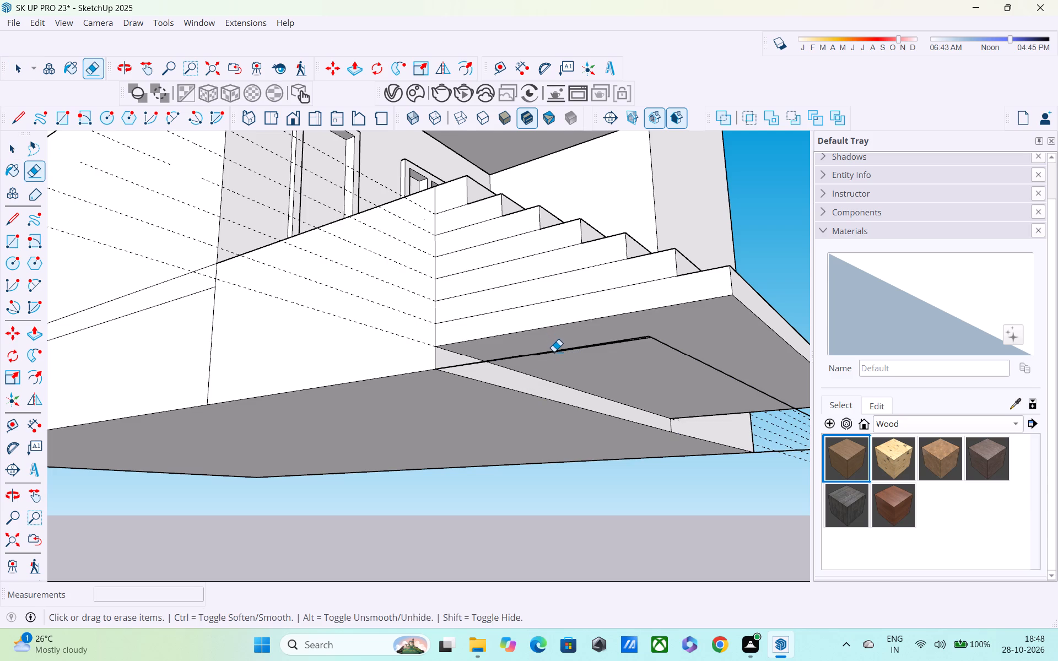
left_click(554, 351)
middle_click_drag(614, 362, 449, 376)
left_click(456, 383)
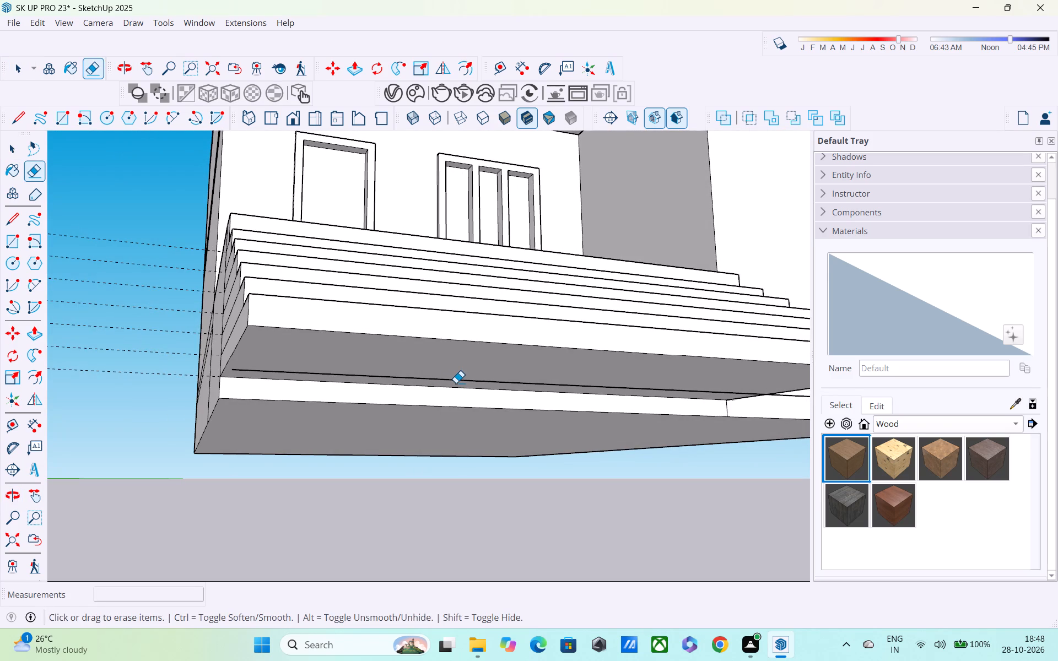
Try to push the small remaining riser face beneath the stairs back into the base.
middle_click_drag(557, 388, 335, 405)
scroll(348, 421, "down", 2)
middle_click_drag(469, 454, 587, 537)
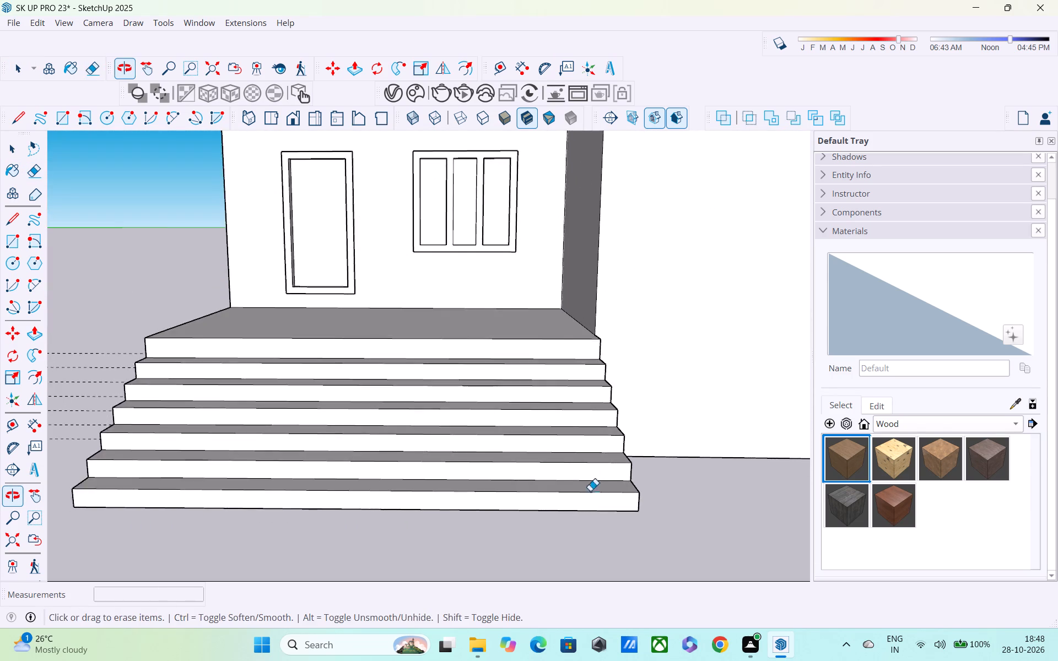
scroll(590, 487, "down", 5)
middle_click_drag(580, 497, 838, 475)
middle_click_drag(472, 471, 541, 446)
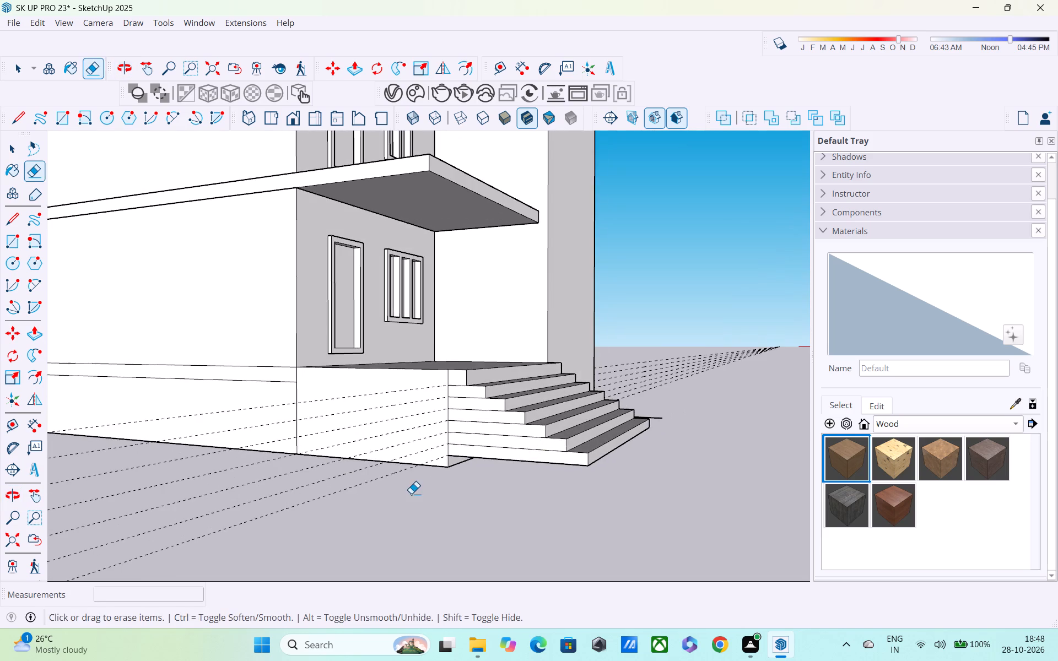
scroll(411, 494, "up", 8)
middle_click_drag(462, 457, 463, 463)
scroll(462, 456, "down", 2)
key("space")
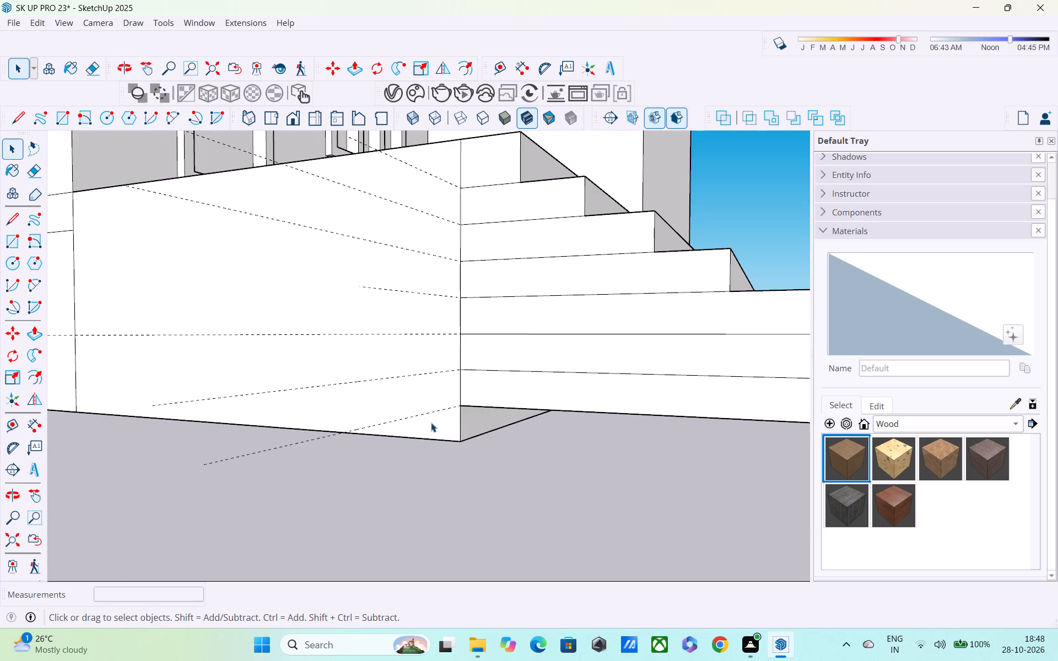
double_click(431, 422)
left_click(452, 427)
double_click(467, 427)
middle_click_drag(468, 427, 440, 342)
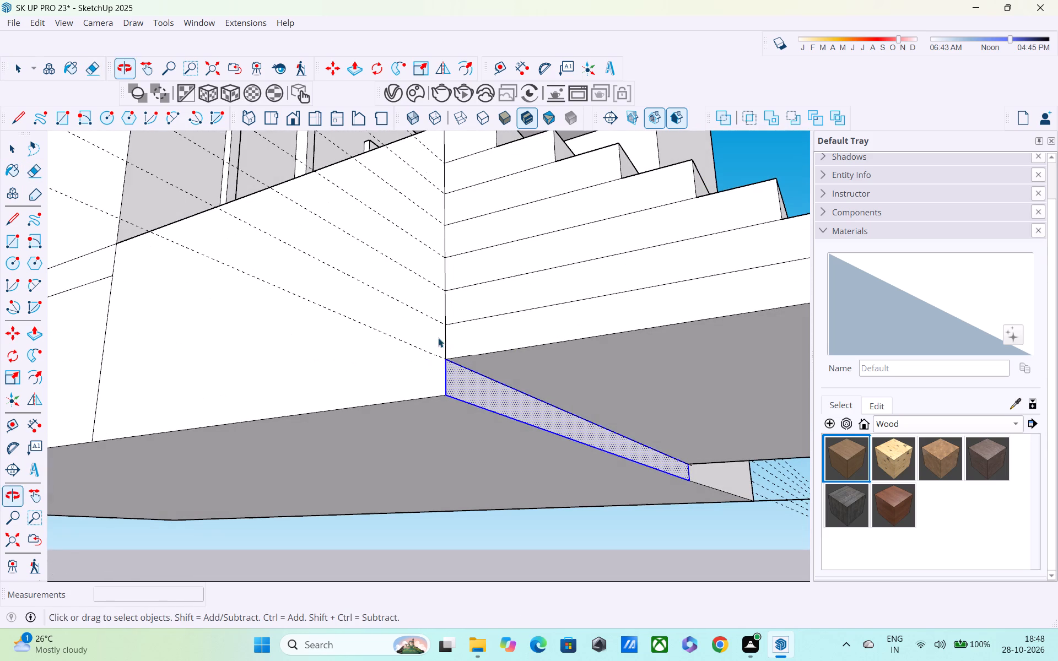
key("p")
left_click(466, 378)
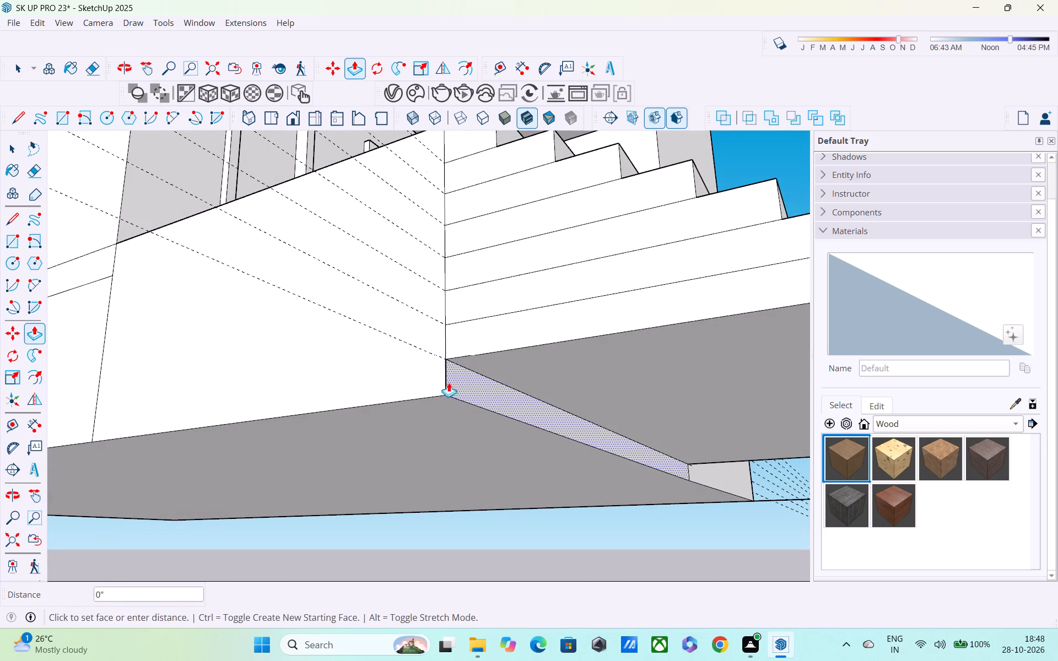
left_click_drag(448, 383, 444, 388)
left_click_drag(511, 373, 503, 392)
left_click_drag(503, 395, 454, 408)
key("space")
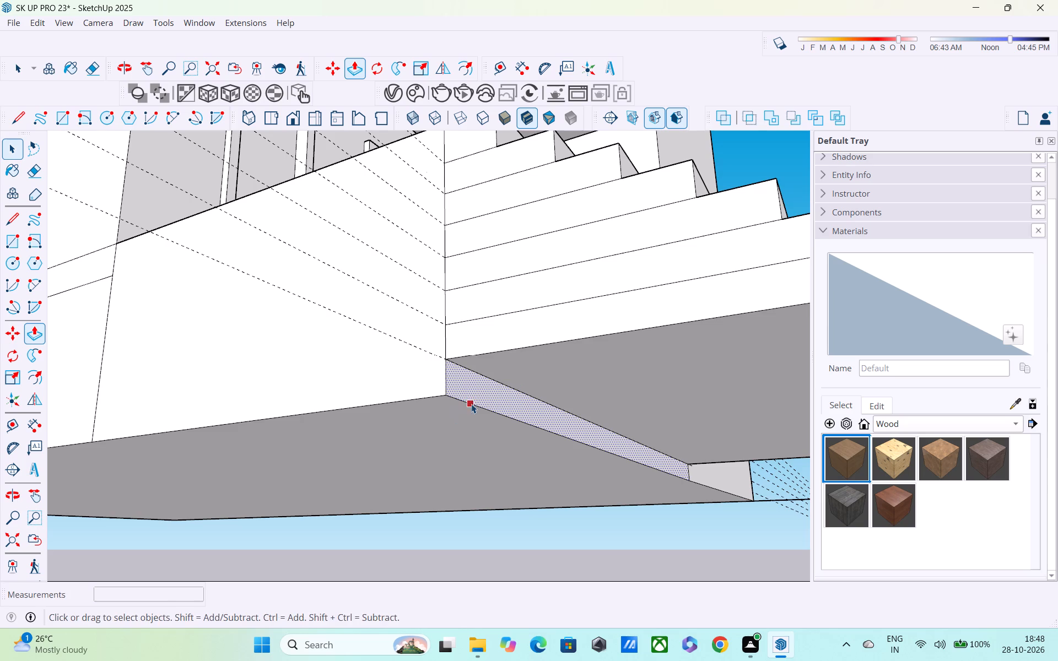
Push the underside of the base up 7", flush with the underside of the lowest step.
scroll(471, 404, "down", 2)
middle_click_drag(473, 404, 475, 388)
scroll(478, 448, "up", 1)
left_click_drag(444, 424, 443, 403)
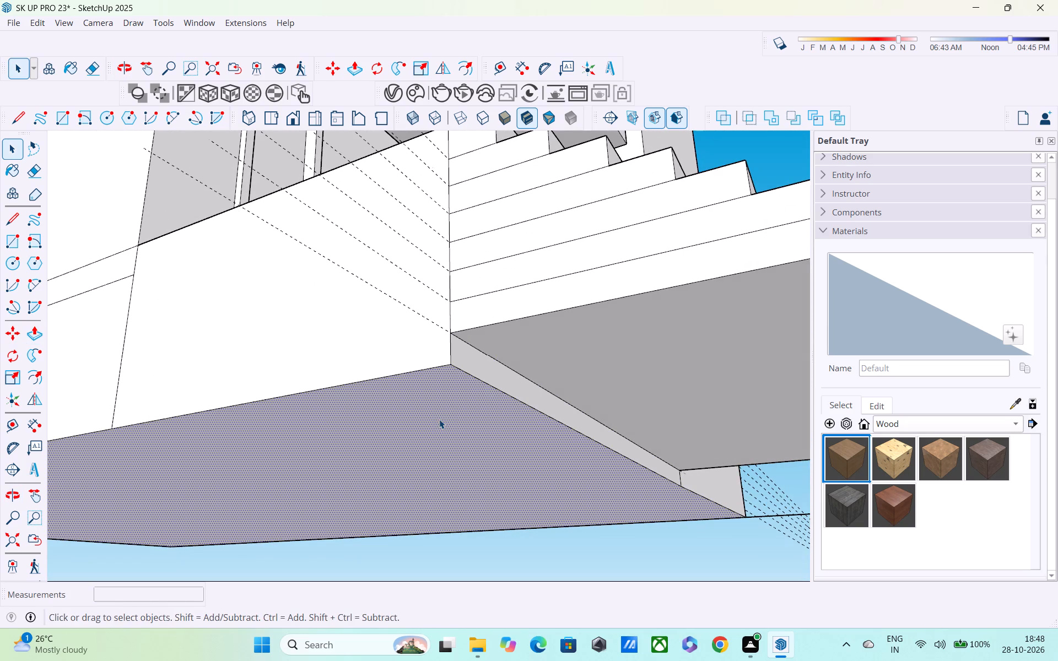
left_click(439, 419)
key("p")
left_click(439, 420)
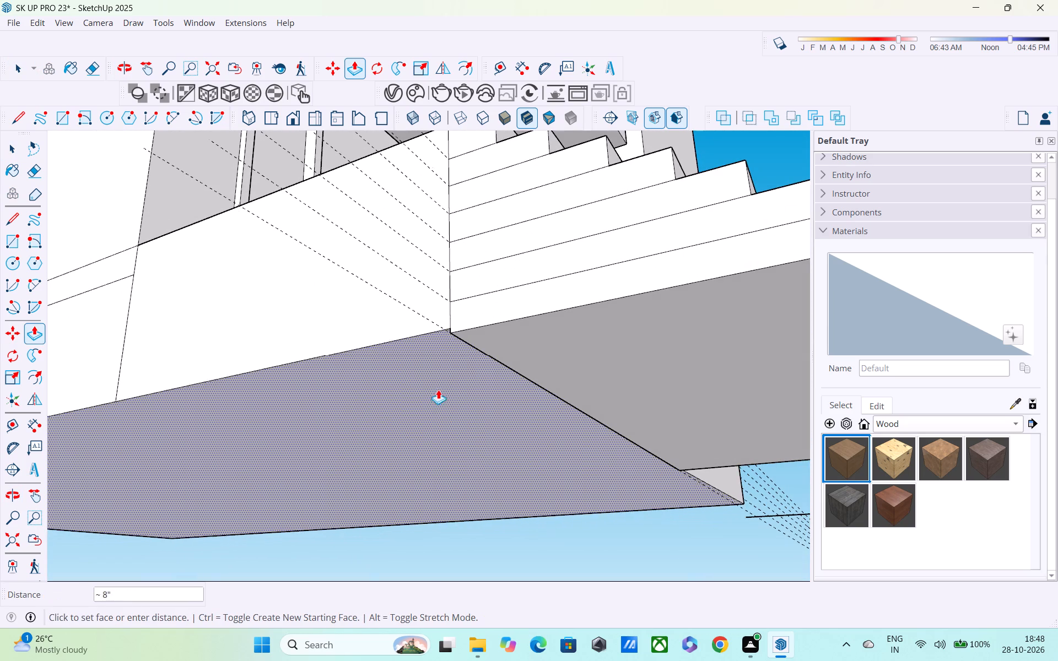
left_click(495, 335)
Delete the horizontal construction guide lines running past the base and stairs.
scroll(496, 356, "down", 4)
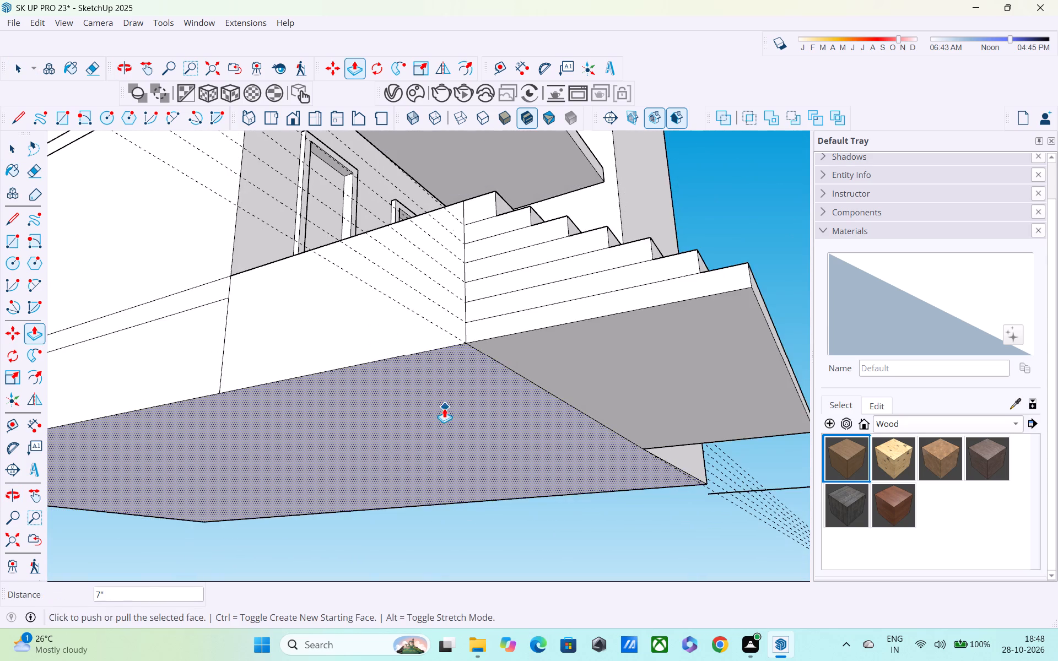
scroll(444, 408, "down", 2)
middle_click_drag(447, 419, 514, 474)
scroll(506, 403, "down", 5)
middle_click_drag(538, 443, 402, 577)
scroll(393, 532, "down", 7)
middle_click_drag(694, 435, 604, 434)
scroll(603, 432, "up", 1)
key("space")
left_click_drag(762, 432, 757, 545)
middle_click_drag(733, 522, 725, 489)
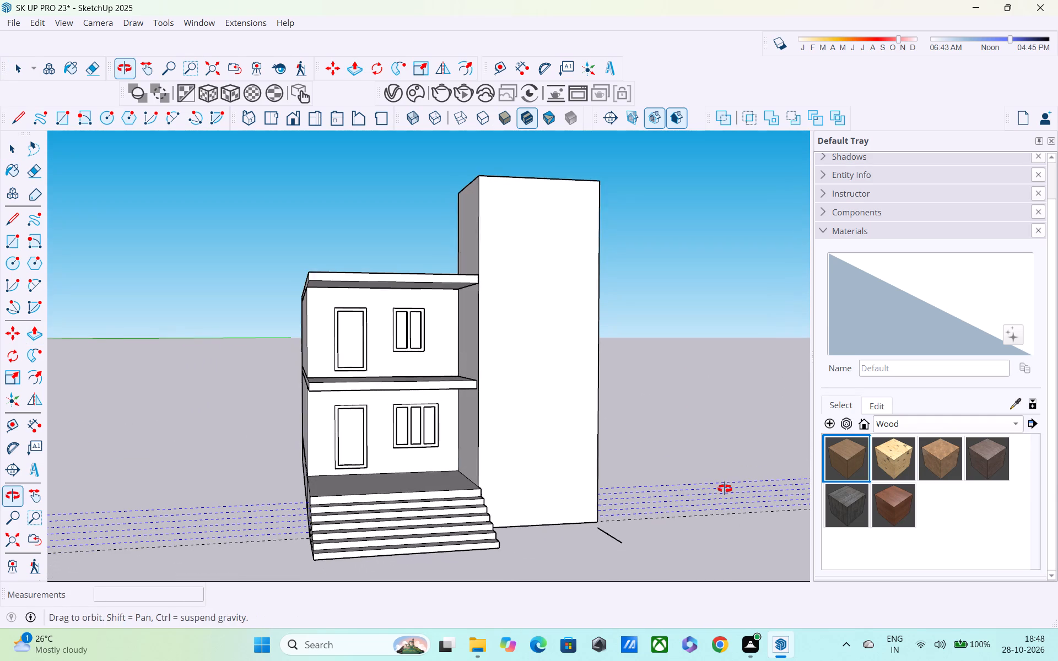
middle_click_drag(725, 489, 724, 487)
key("Delete")
scroll(716, 490, "down", 2)
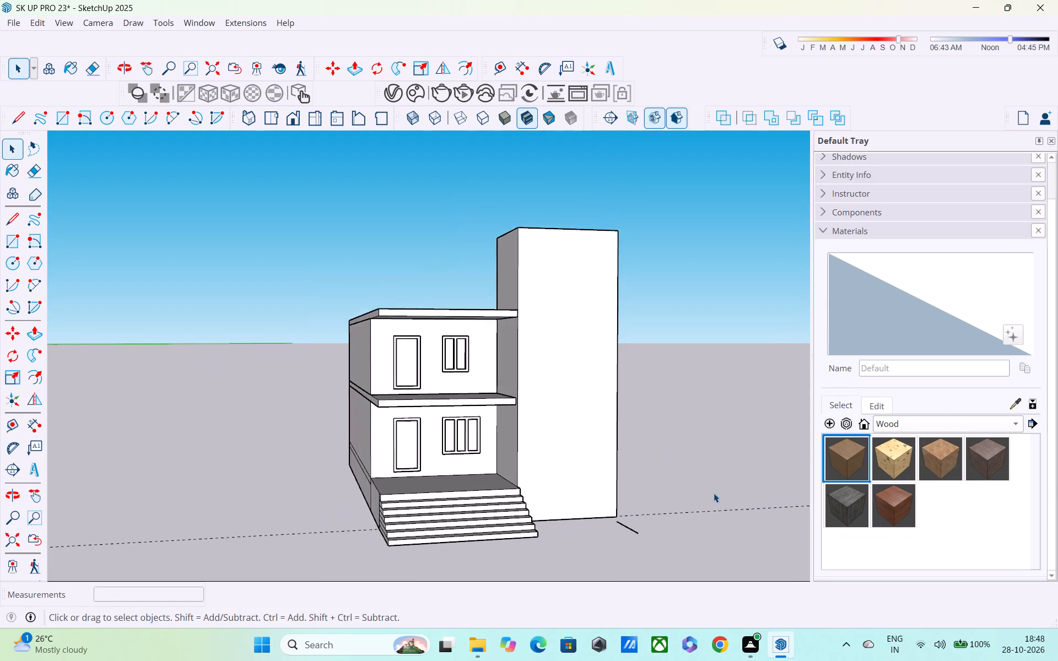
scroll(714, 493, "down", 1)
left_click_drag(706, 487, 705, 615)
left_click_drag(696, 500, 693, 512)
left_click(693, 512)
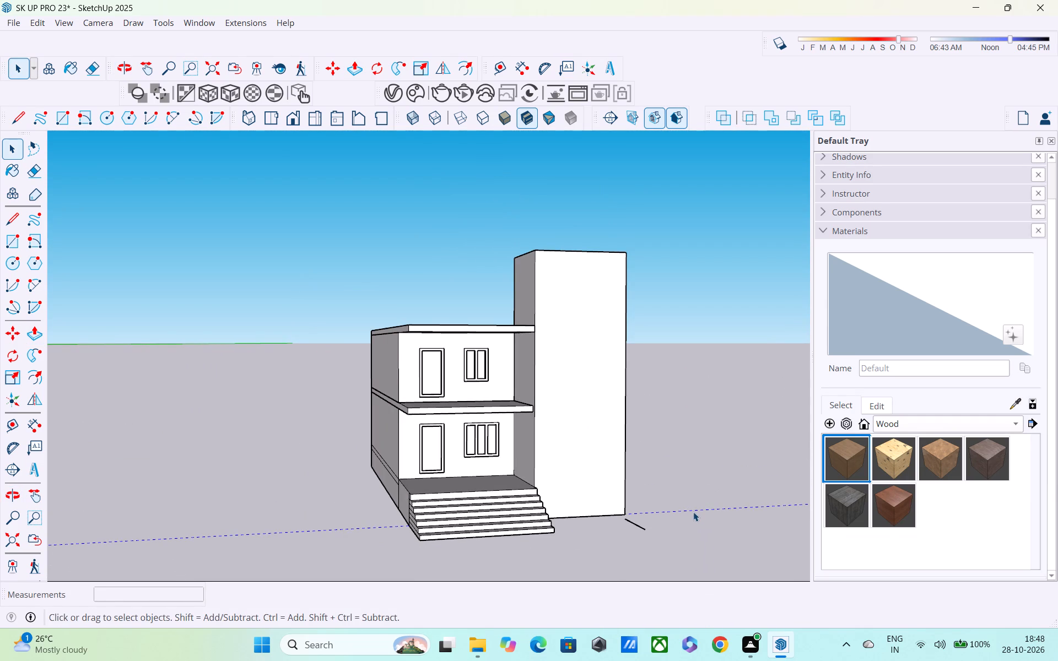
key("Delete")
Delete the stray edge left on the ground beside the tower's front corner.
scroll(693, 512, "down", 3)
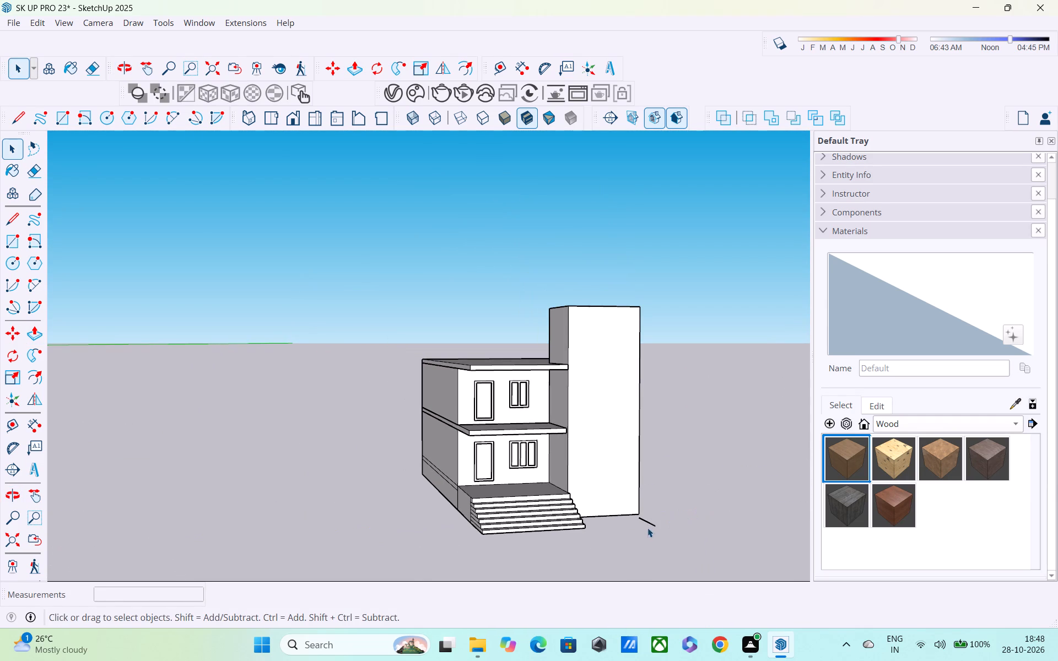
left_click(647, 522)
key("Delete")
Erase the horizontal edges dividing the side face of the porch steps.
scroll(398, 589, "up", 5)
scroll(597, 502, "down", 1)
scroll(594, 502, "up", 5)
middle_click_drag(503, 525, 507, 572)
scroll(486, 573, "up", 4)
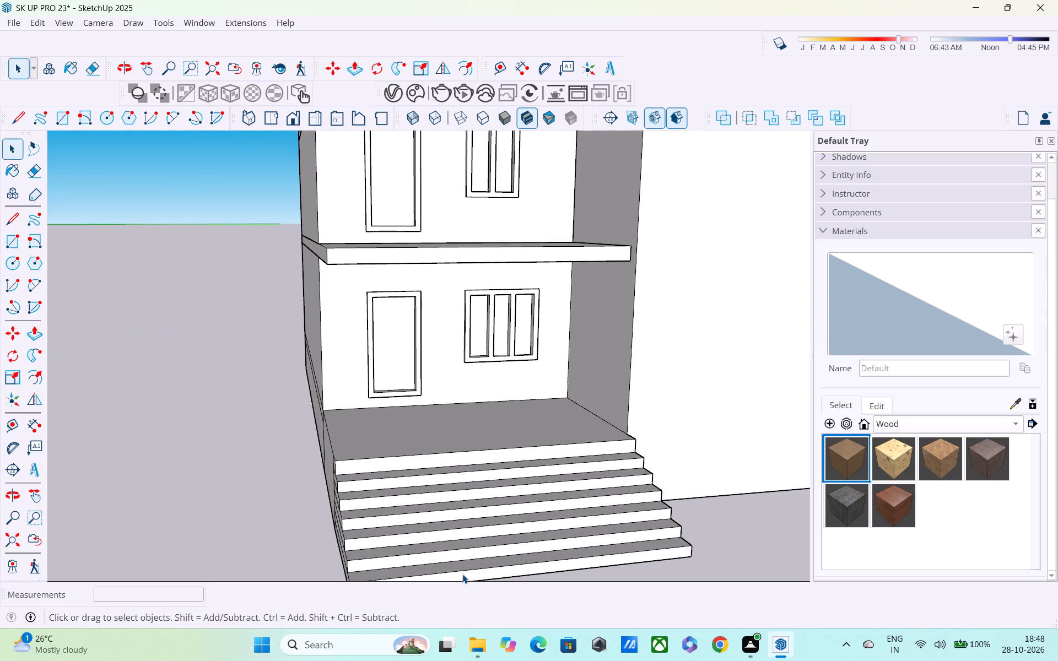
middle_click_drag(483, 559, 499, 525)
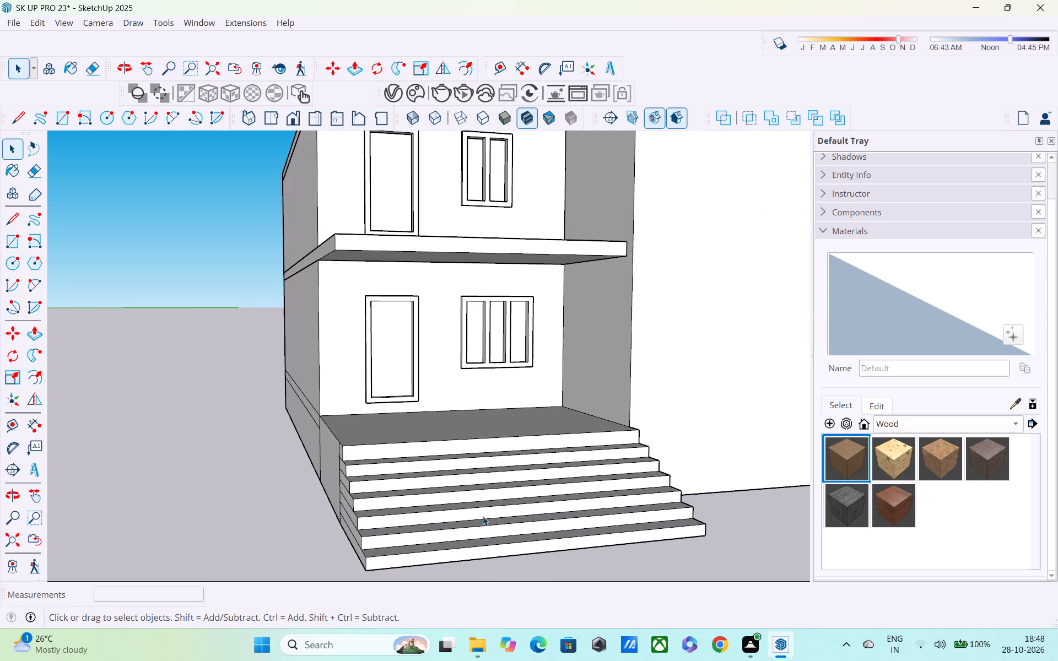
middle_click_drag(470, 452, 484, 461)
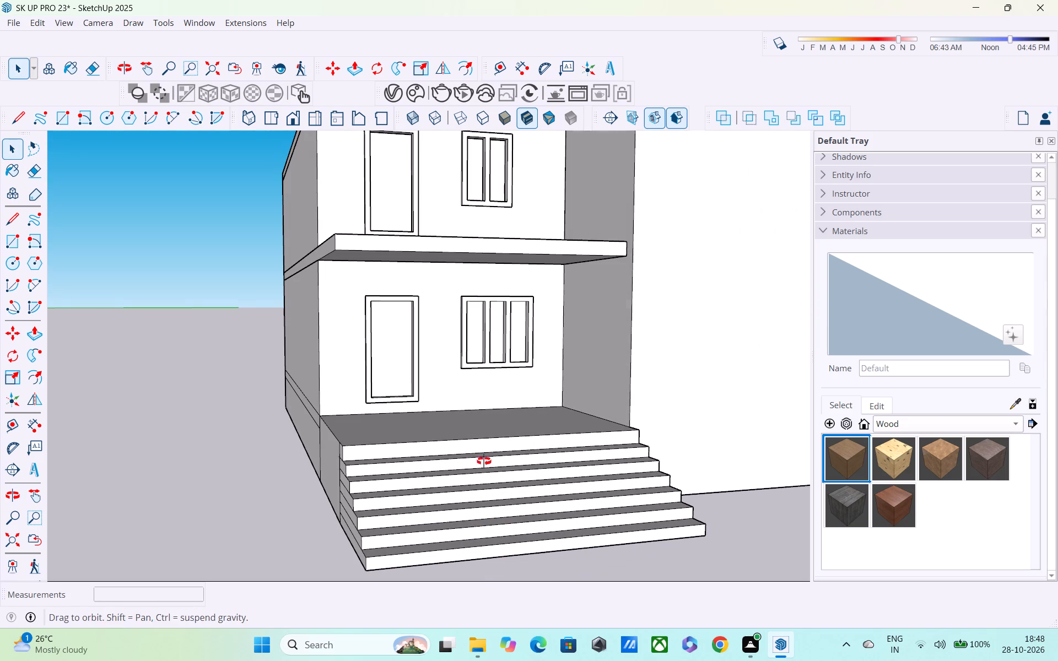
middle_click_drag(484, 461, 653, 463)
scroll(499, 516, "up", 4)
middle_click_drag(497, 506, 537, 460)
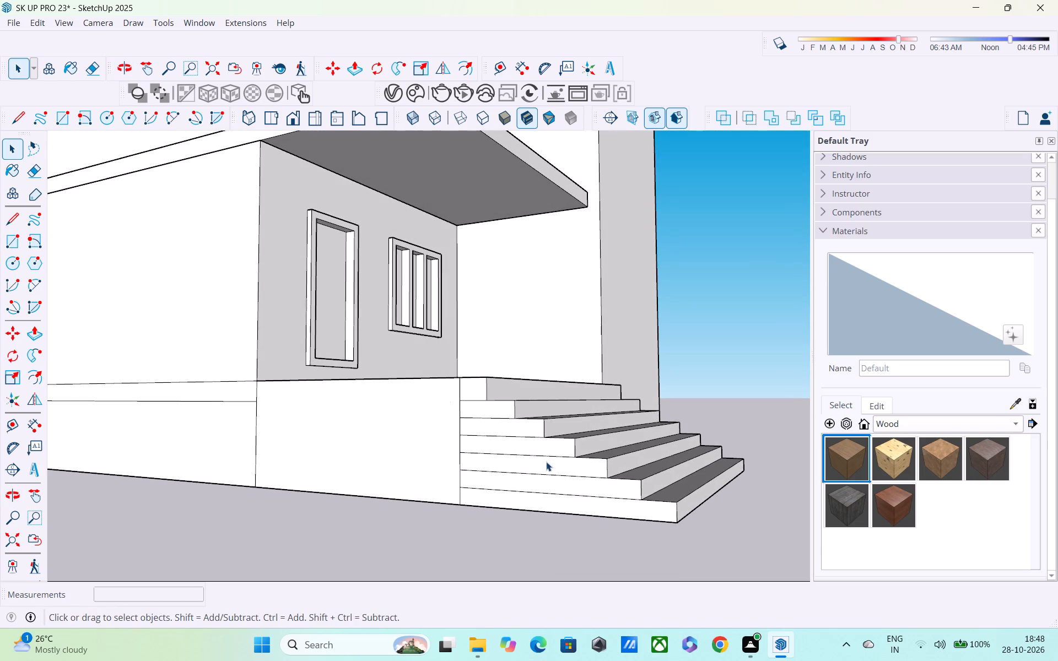
key("e")
left_click_drag(477, 395, 506, 505)
Push the front face of the lowest porch step back 7' to the edge of the base, removing that step.
scroll(531, 475, "down", 3)
middle_click_drag(560, 492, 456, 532)
scroll(454, 513, "down", 5)
middle_click_drag(530, 510, 458, 509)
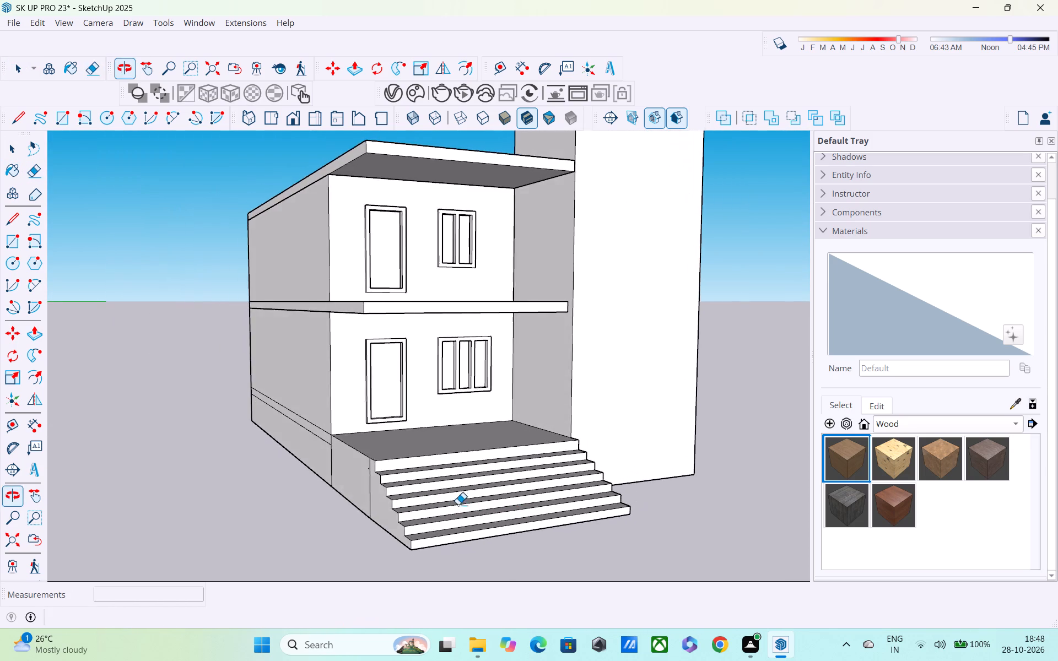
scroll(458, 502, "up", 9)
middle_click_drag(465, 525, 527, 437)
middle_click_drag(557, 449, 543, 460)
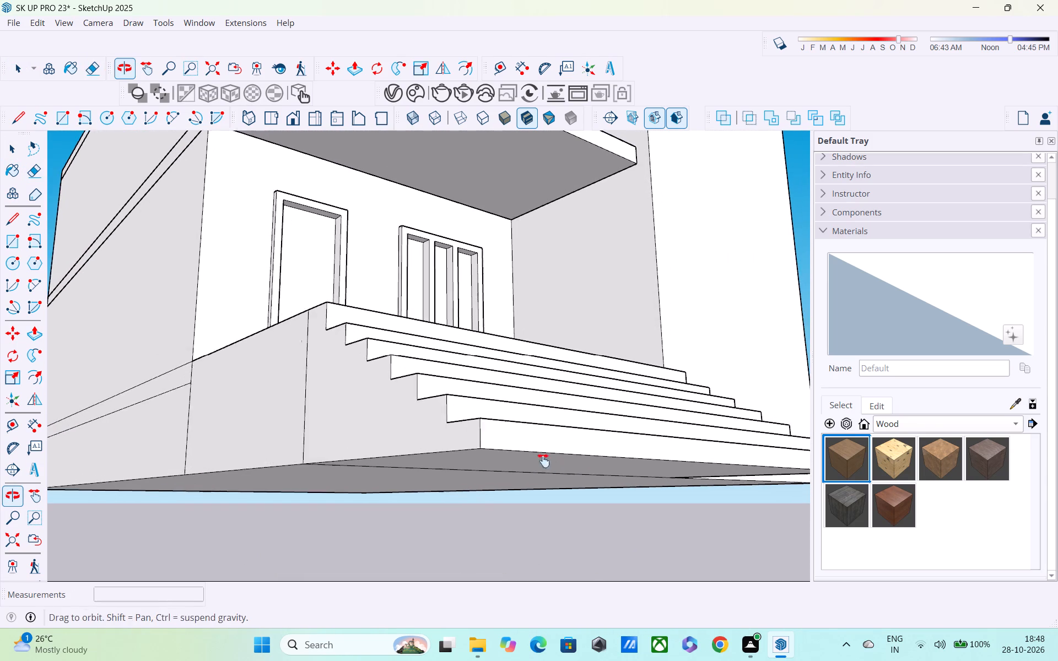
middle_click_drag(543, 460, 528, 454)
key("p")
left_click(531, 427)
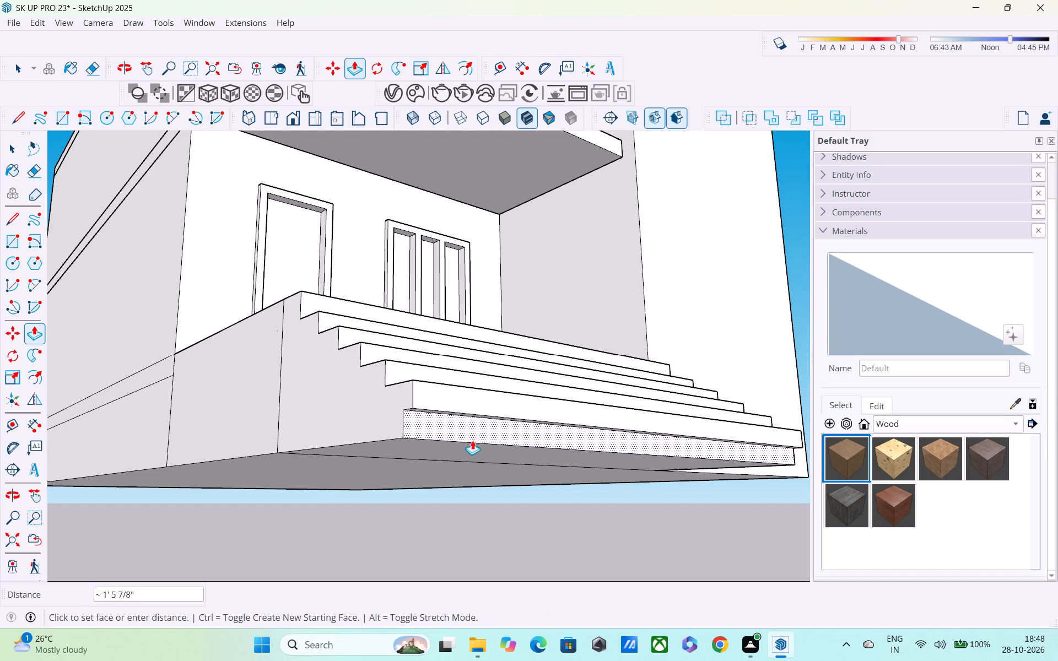
left_click(321, 447)
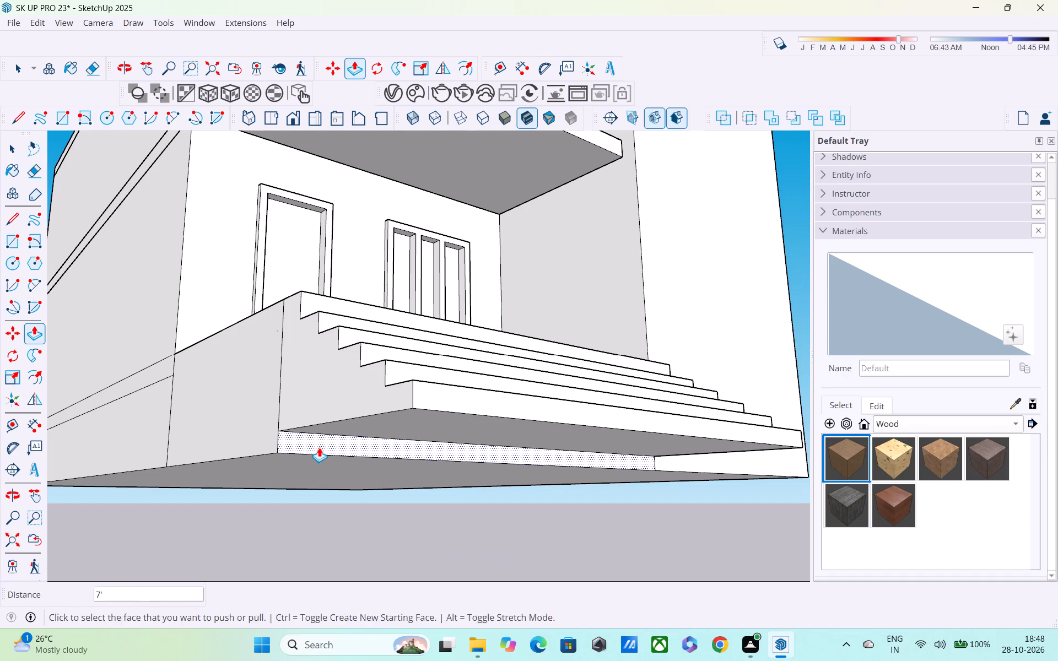
Push the underside of the base up, flush with the underside of the lowest remaining step.
middle_click_drag(319, 448, 390, 431)
left_click(365, 460)
left_click_drag(360, 441, 360, 437)
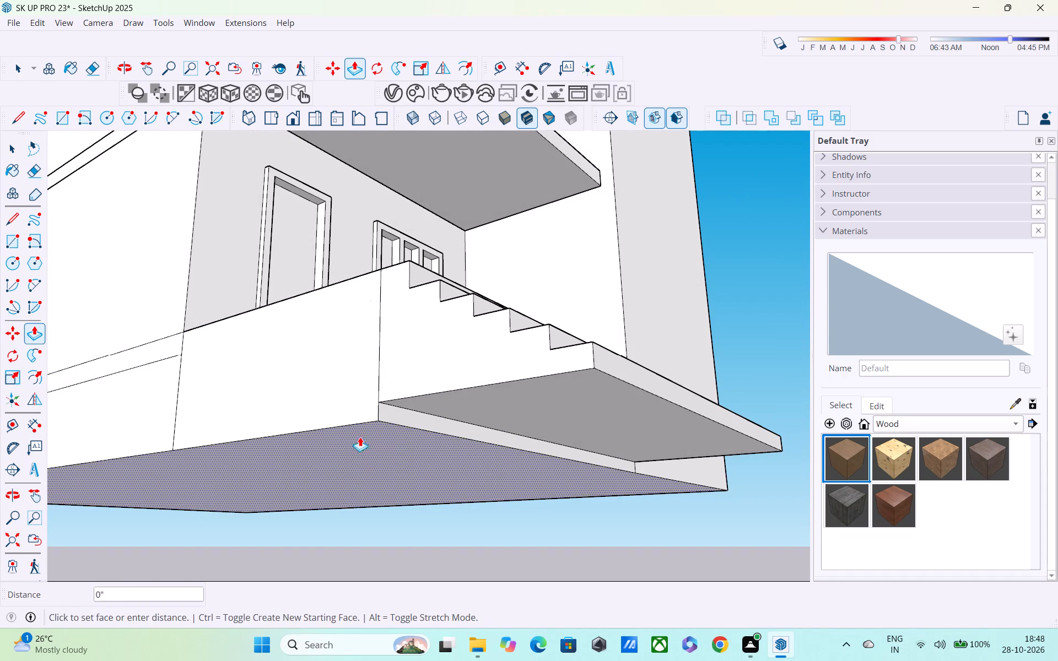
left_click_drag(360, 437, 387, 403)
Examine the porch steps and the whole building from the front and the side.
scroll(399, 405, "down", 4)
middle_click_drag(498, 437, 411, 550)
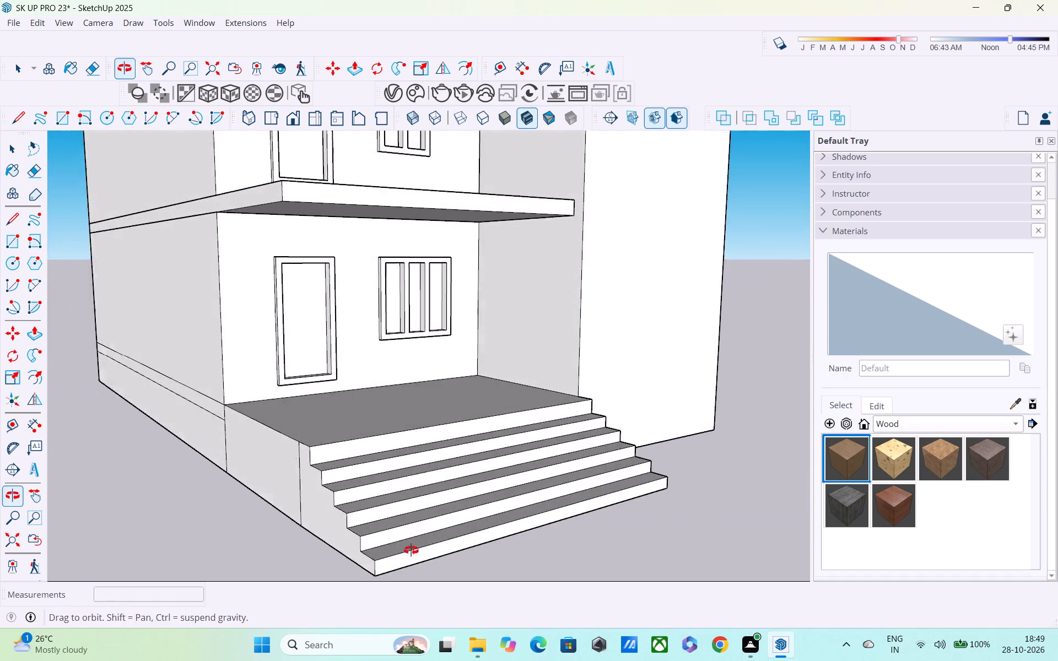
middle_click_drag(411, 550, 401, 547)
scroll(396, 528, "down", 5)
middle_click_drag(448, 550, 395, 555)
scroll(399, 530, "down", 5)
middle_click_drag(481, 539, 387, 545)
key("space")
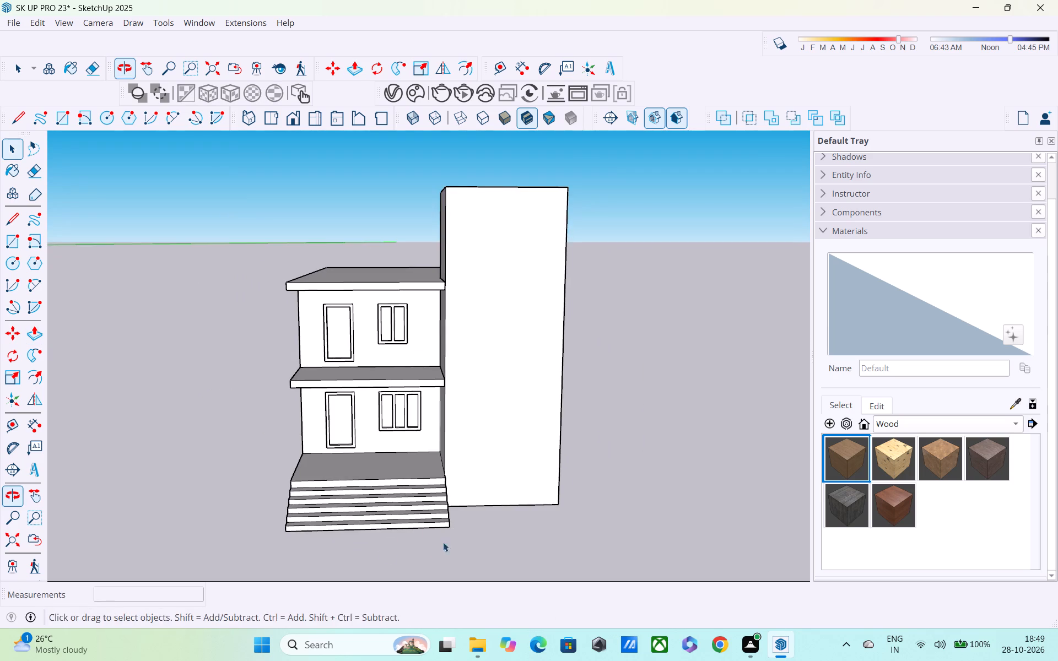
middle_click_drag(531, 510, 606, 459)
scroll(668, 425, "down", 4)
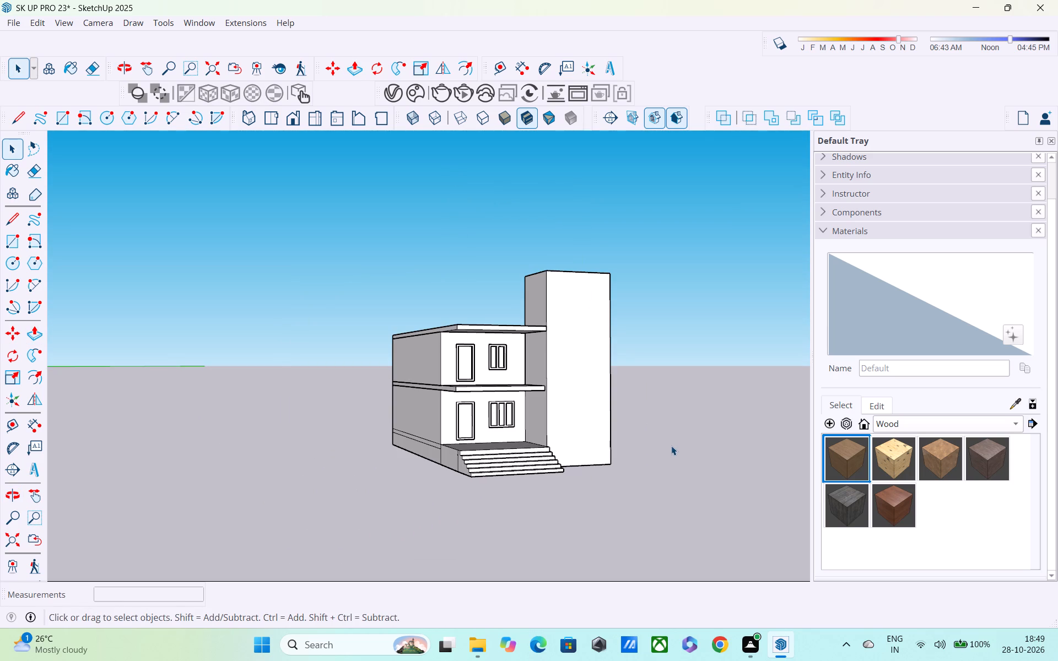
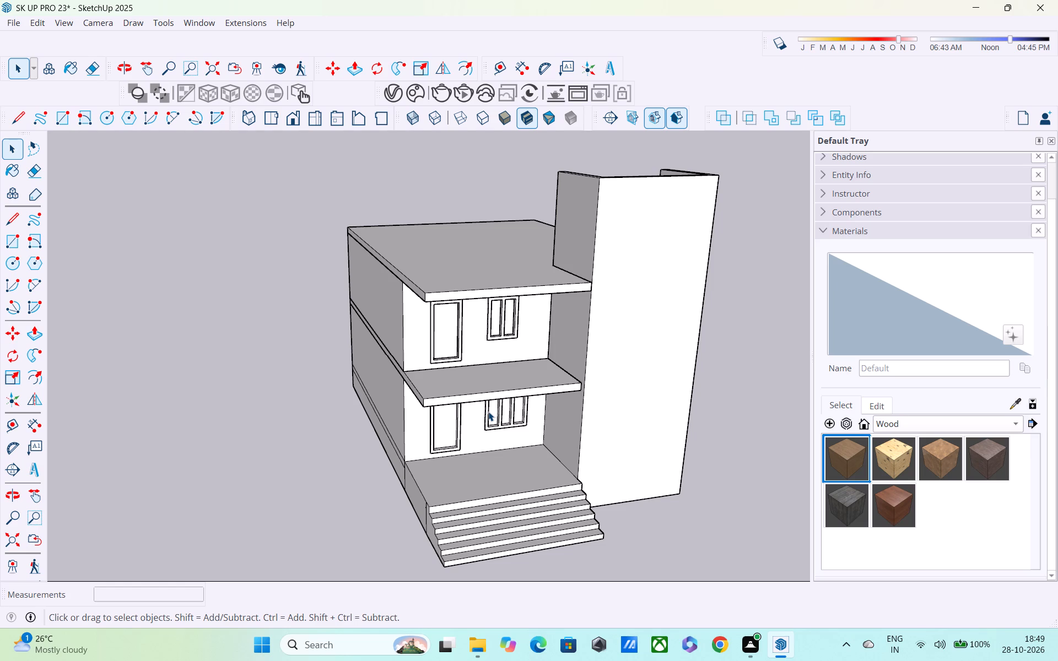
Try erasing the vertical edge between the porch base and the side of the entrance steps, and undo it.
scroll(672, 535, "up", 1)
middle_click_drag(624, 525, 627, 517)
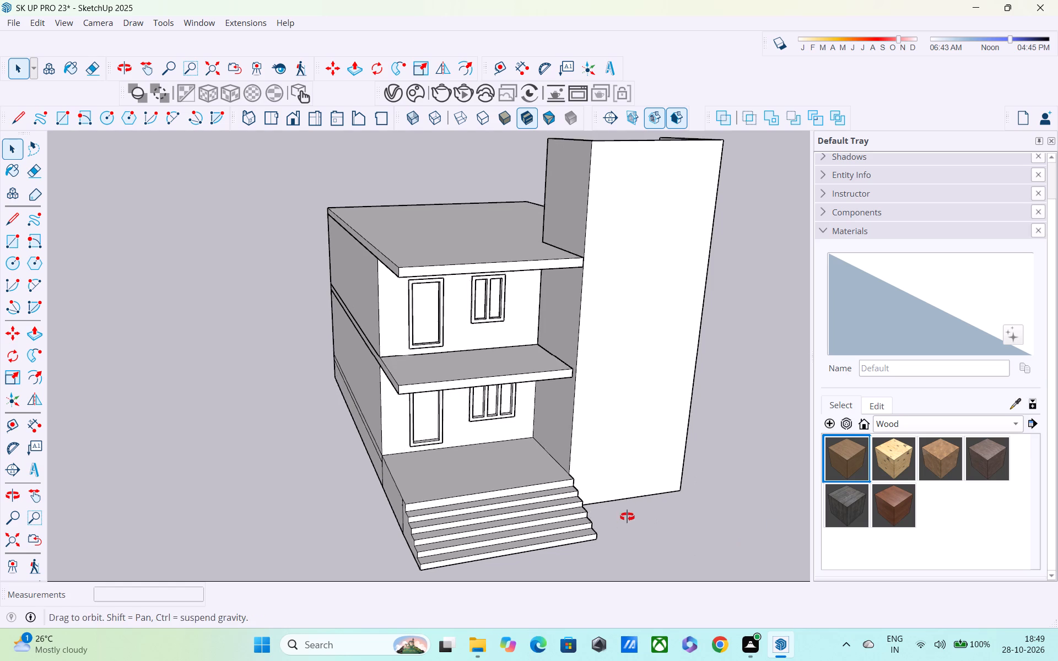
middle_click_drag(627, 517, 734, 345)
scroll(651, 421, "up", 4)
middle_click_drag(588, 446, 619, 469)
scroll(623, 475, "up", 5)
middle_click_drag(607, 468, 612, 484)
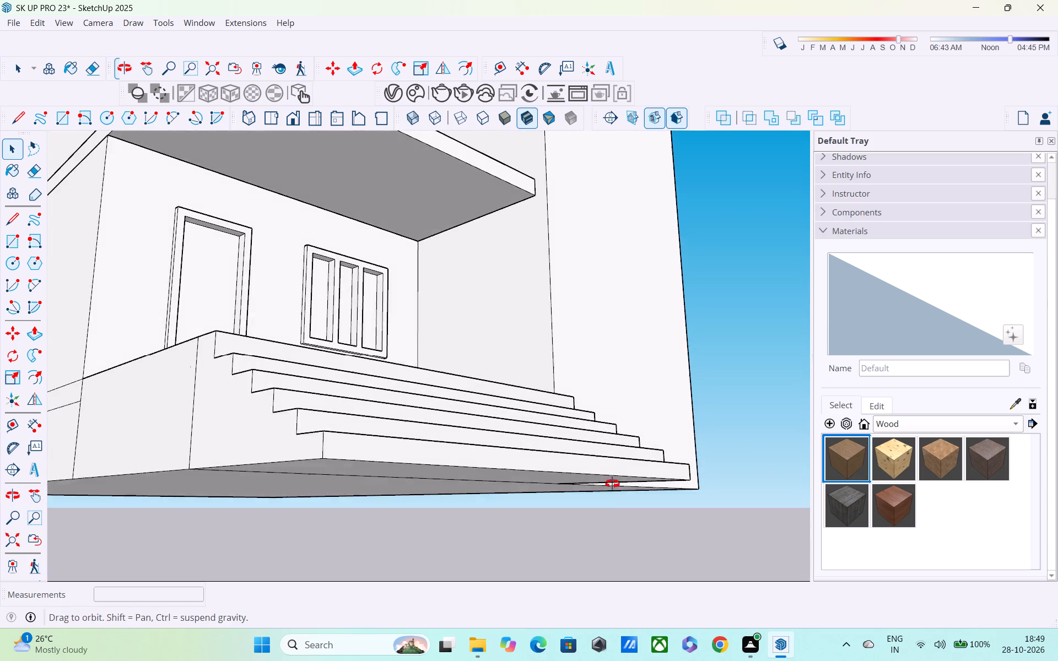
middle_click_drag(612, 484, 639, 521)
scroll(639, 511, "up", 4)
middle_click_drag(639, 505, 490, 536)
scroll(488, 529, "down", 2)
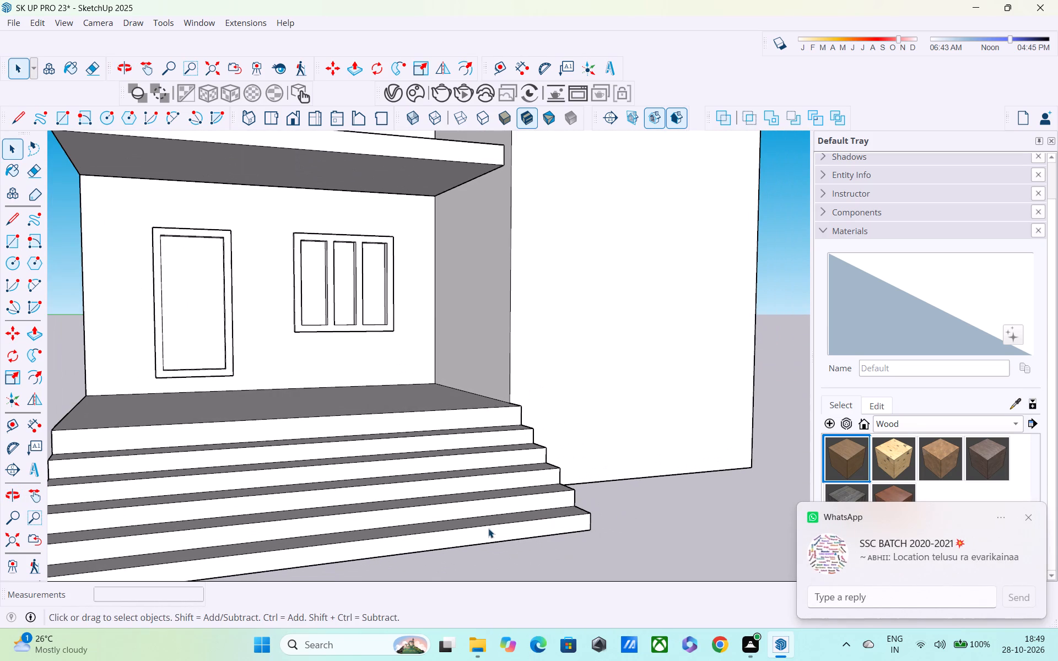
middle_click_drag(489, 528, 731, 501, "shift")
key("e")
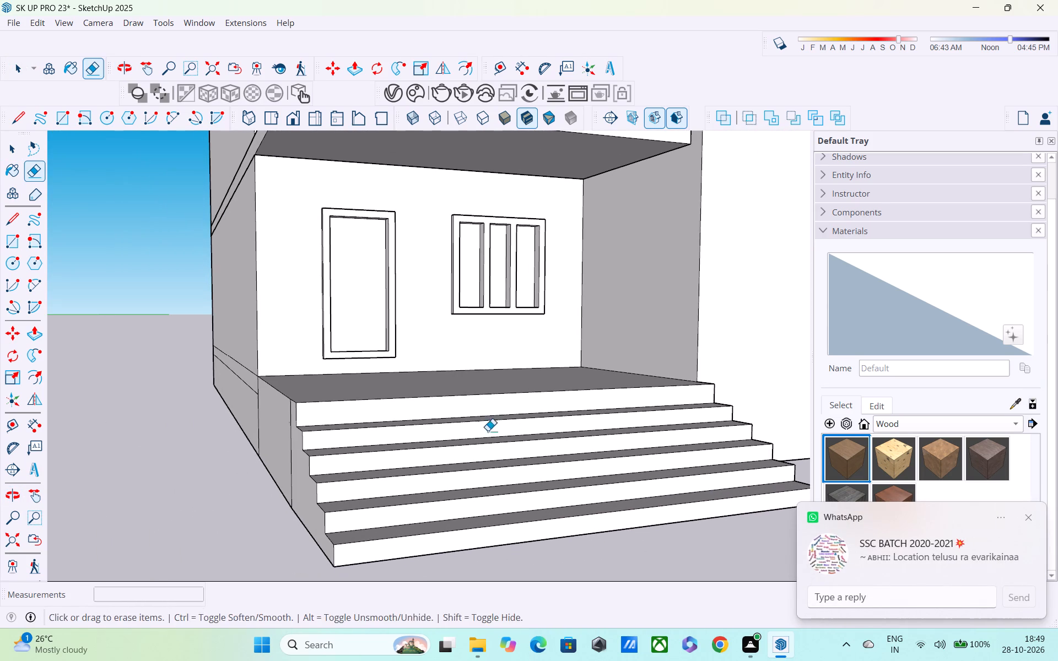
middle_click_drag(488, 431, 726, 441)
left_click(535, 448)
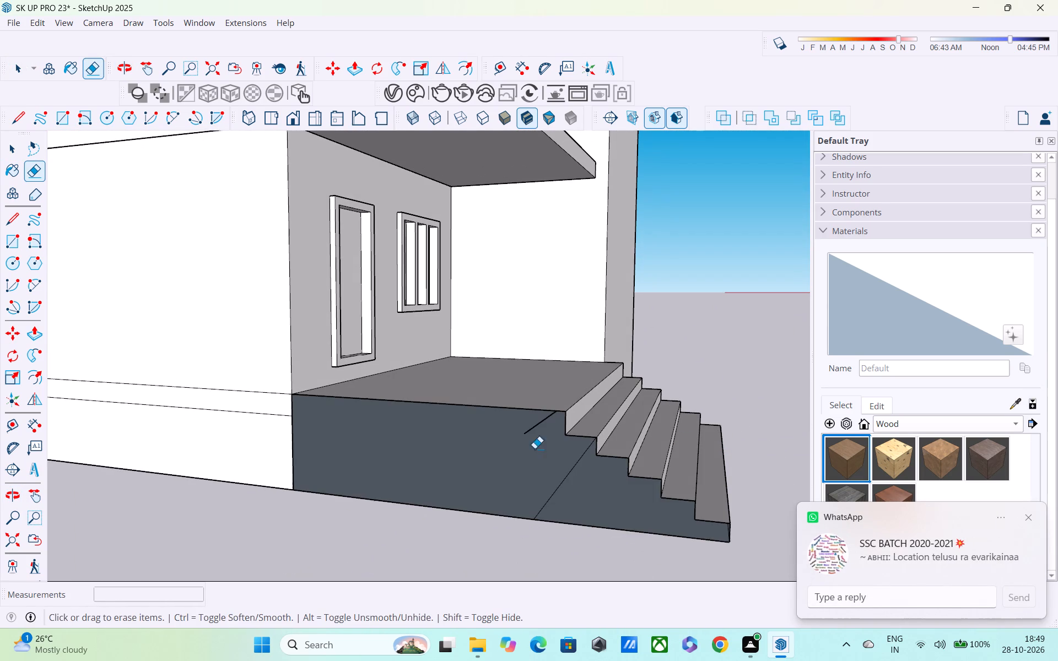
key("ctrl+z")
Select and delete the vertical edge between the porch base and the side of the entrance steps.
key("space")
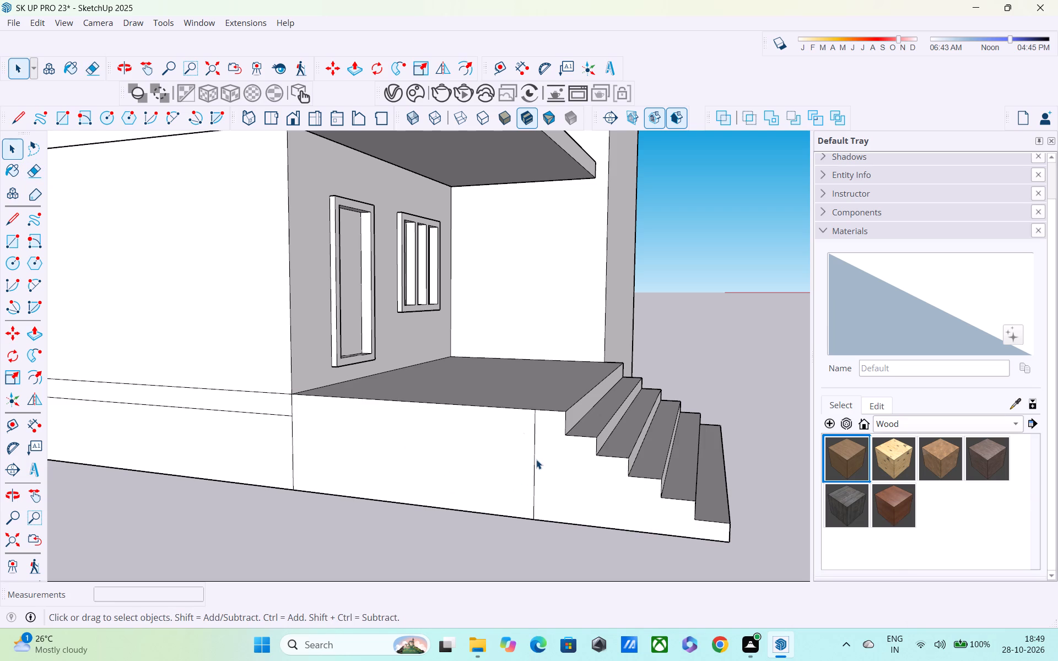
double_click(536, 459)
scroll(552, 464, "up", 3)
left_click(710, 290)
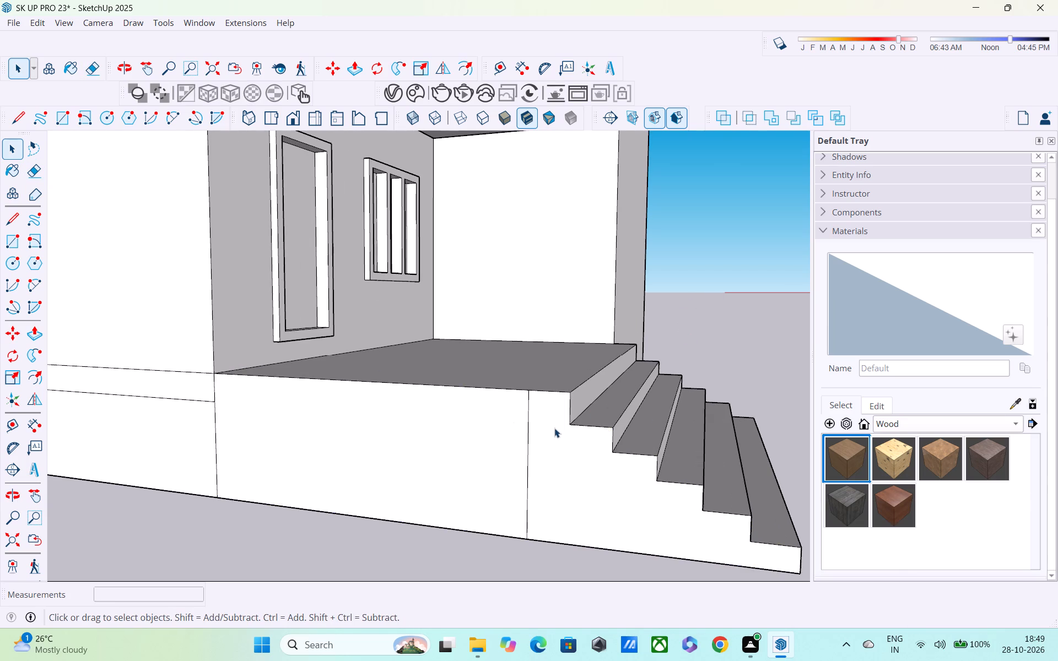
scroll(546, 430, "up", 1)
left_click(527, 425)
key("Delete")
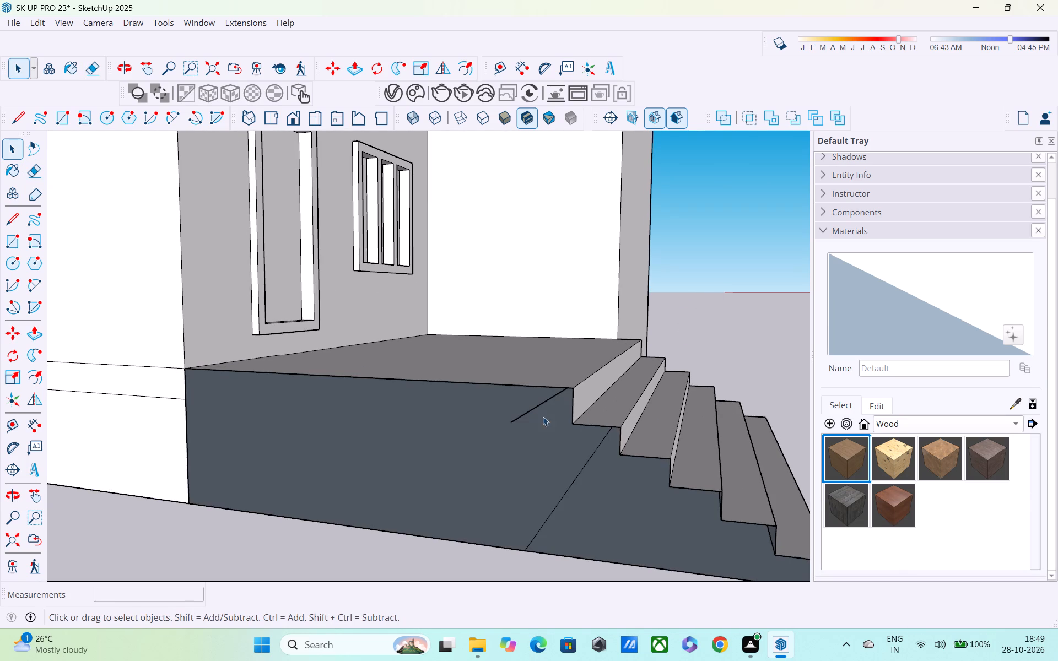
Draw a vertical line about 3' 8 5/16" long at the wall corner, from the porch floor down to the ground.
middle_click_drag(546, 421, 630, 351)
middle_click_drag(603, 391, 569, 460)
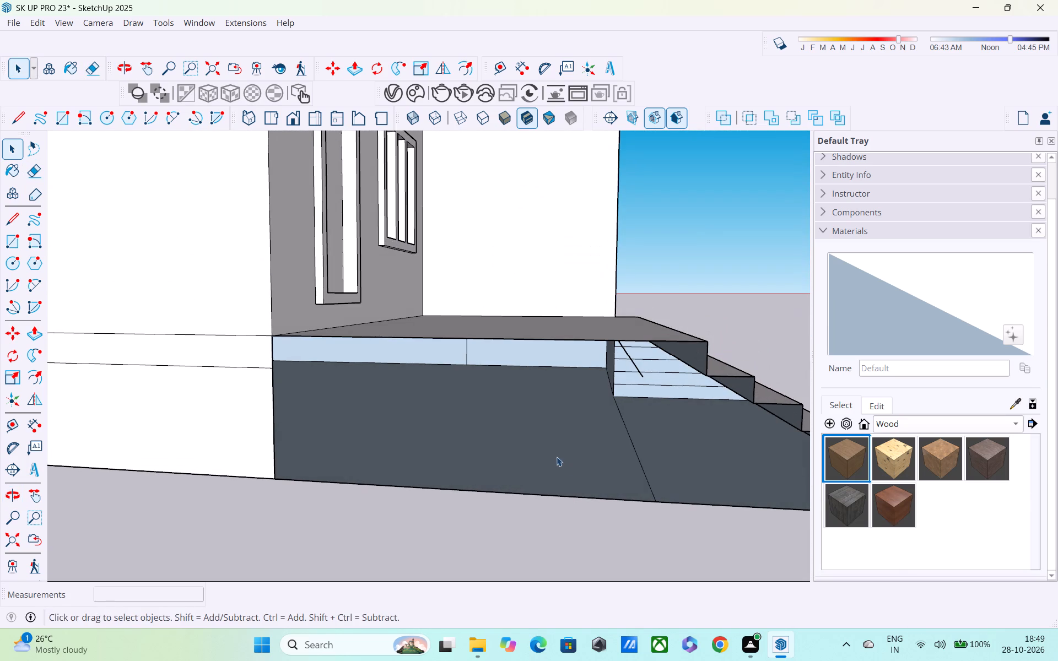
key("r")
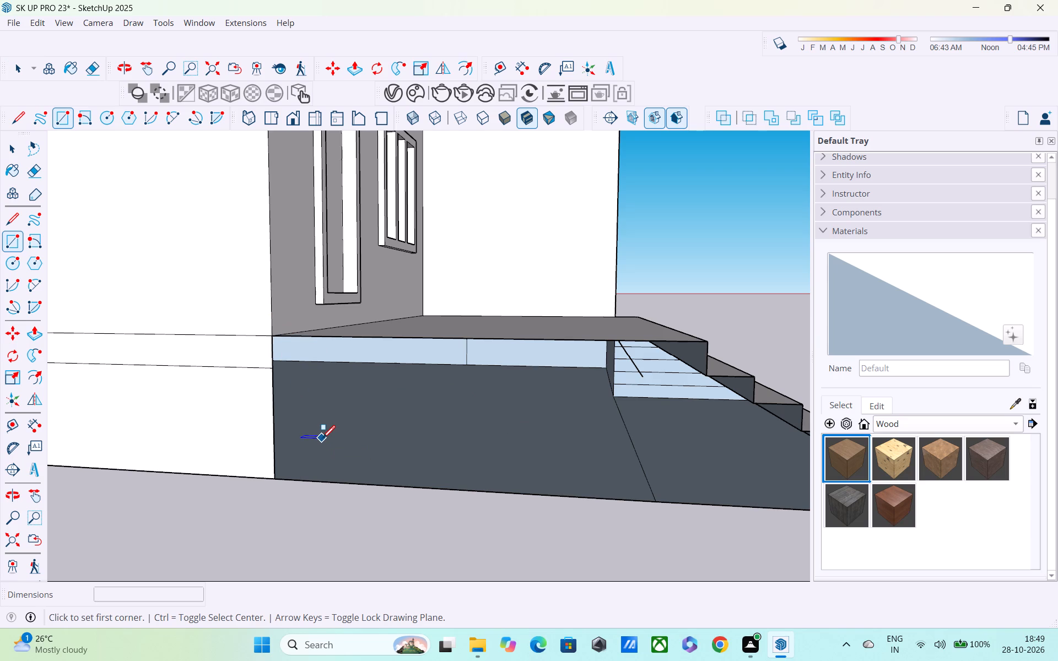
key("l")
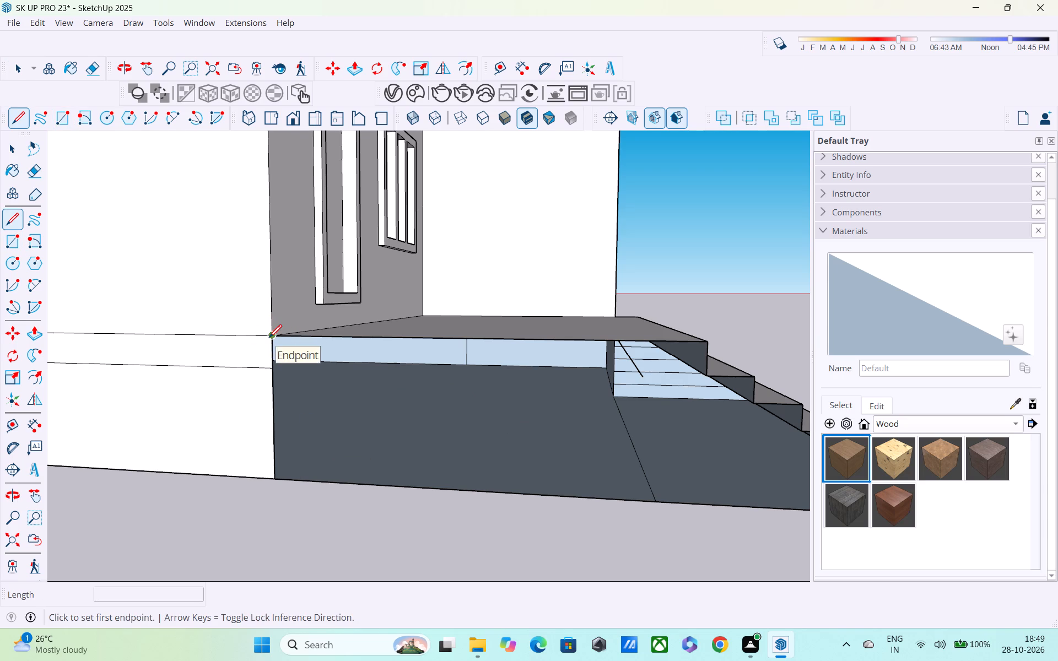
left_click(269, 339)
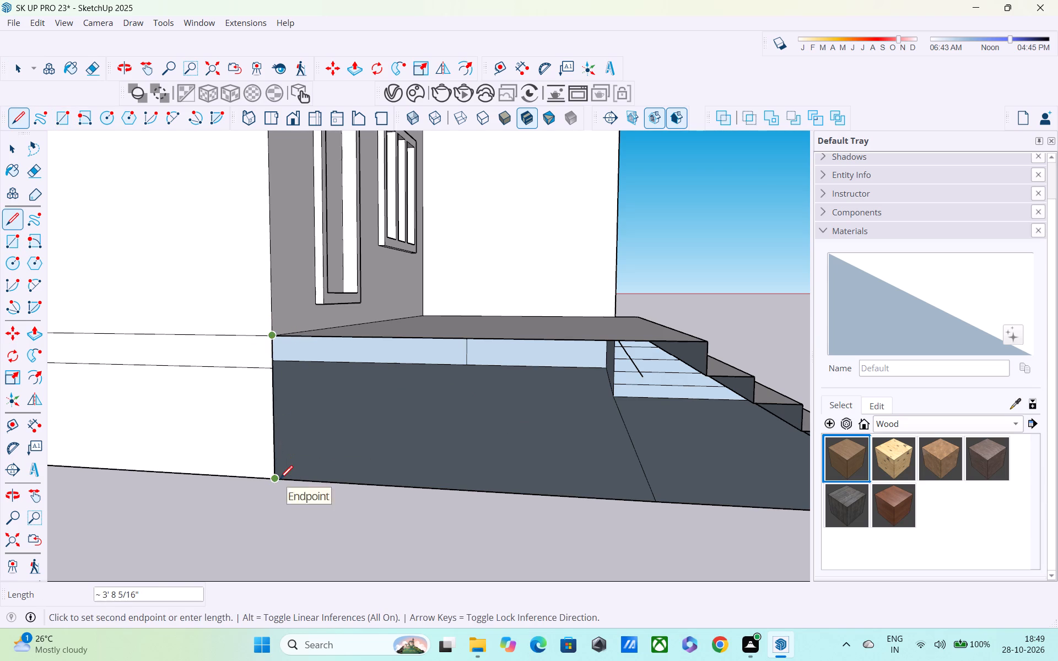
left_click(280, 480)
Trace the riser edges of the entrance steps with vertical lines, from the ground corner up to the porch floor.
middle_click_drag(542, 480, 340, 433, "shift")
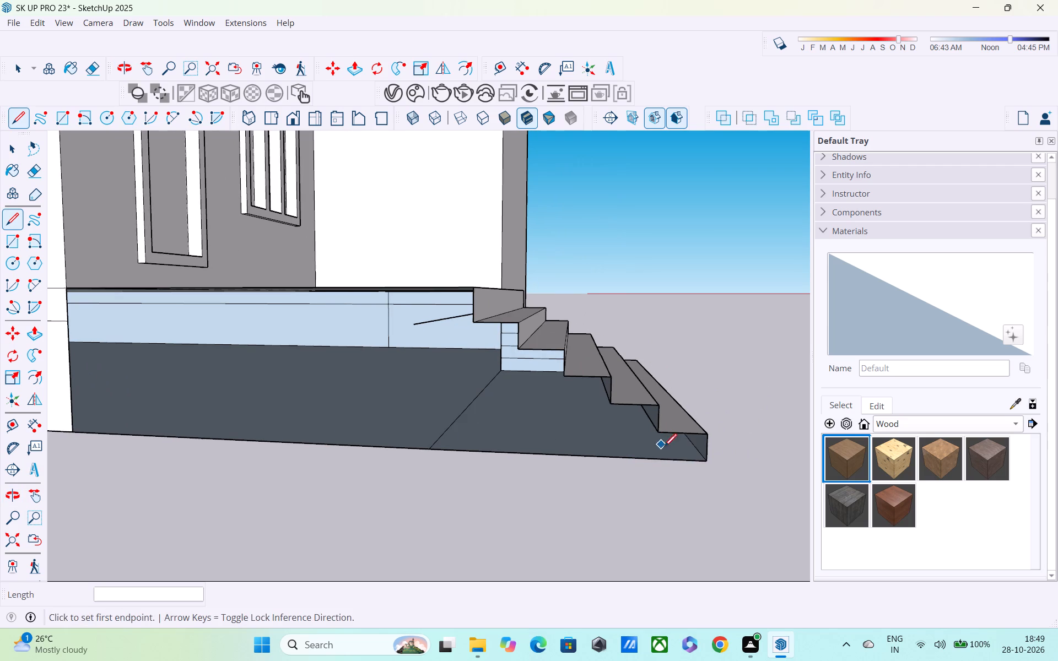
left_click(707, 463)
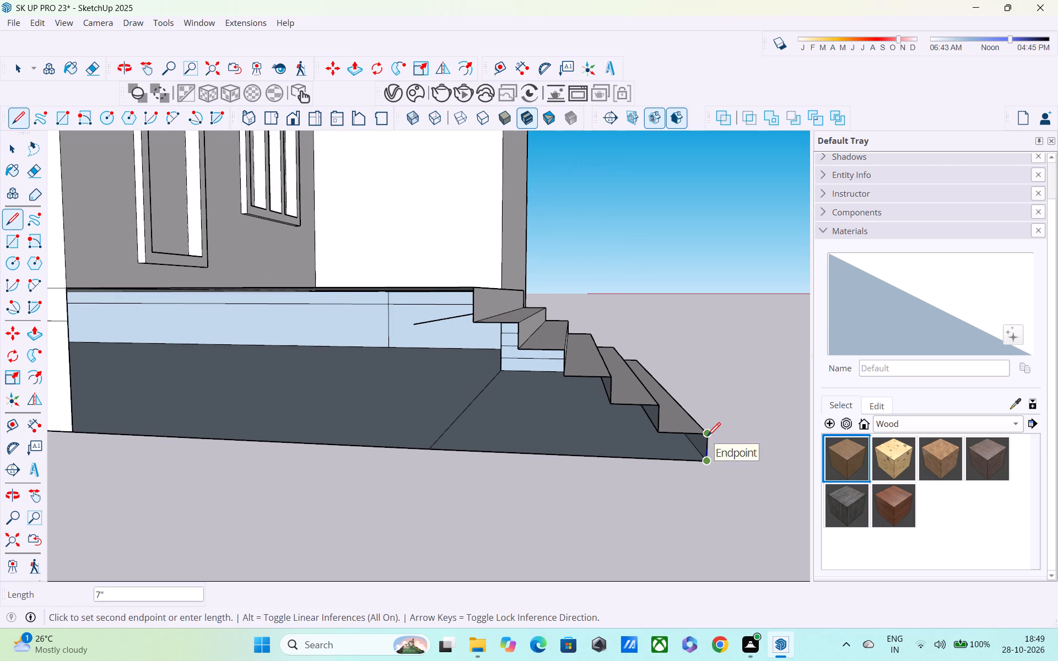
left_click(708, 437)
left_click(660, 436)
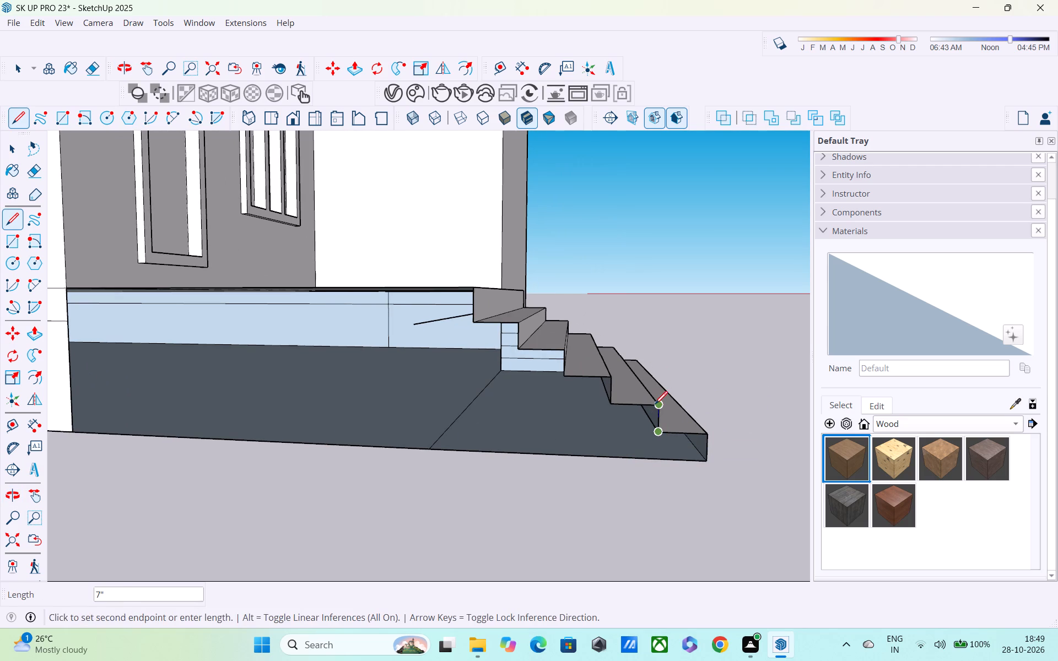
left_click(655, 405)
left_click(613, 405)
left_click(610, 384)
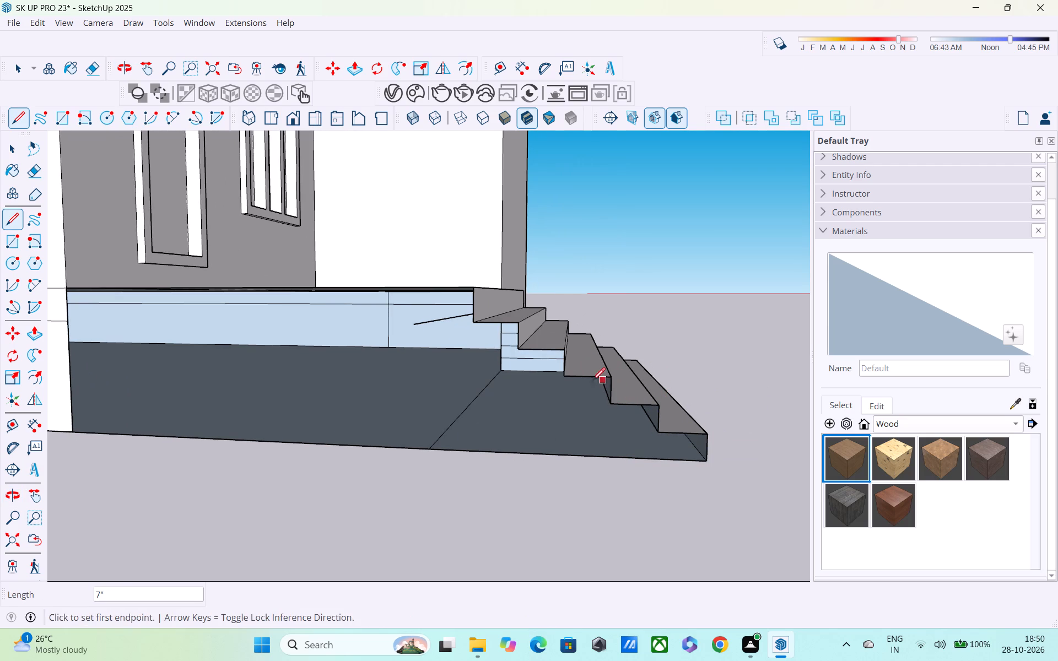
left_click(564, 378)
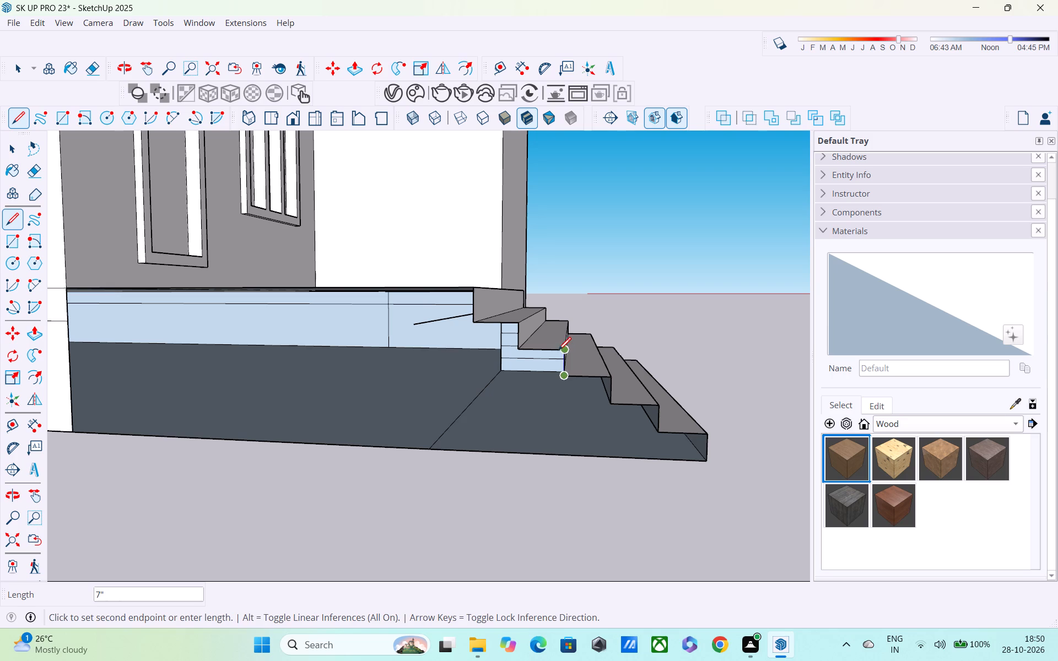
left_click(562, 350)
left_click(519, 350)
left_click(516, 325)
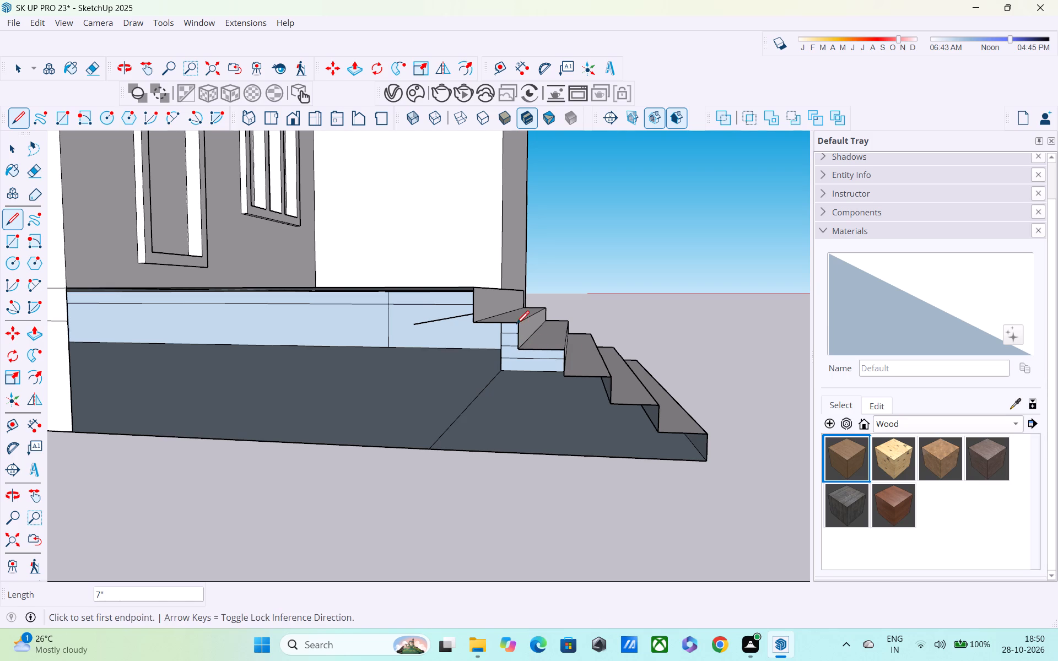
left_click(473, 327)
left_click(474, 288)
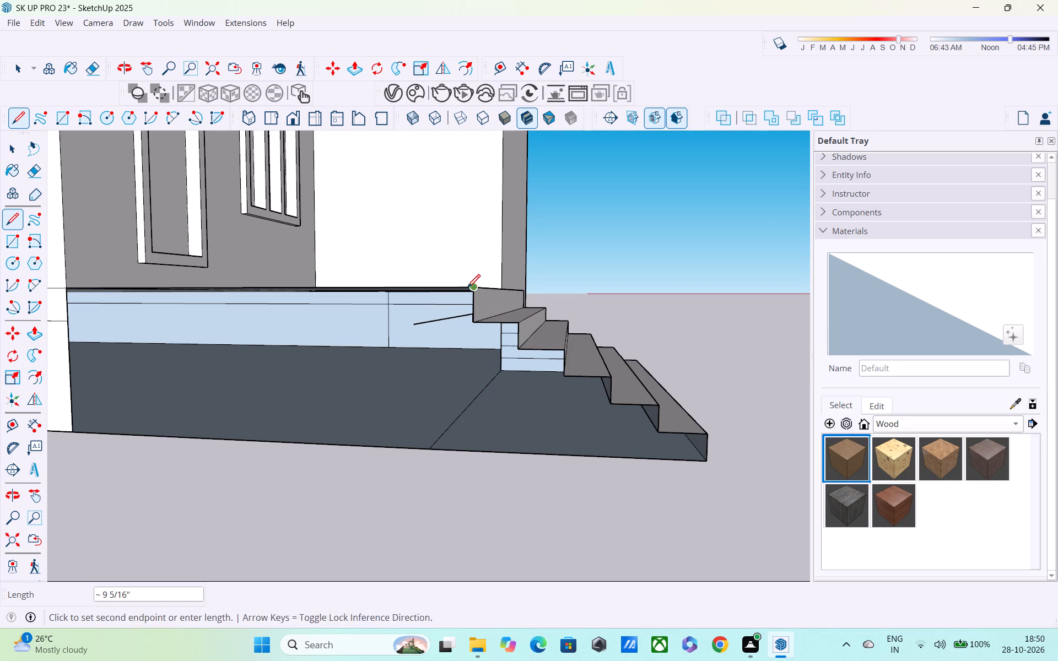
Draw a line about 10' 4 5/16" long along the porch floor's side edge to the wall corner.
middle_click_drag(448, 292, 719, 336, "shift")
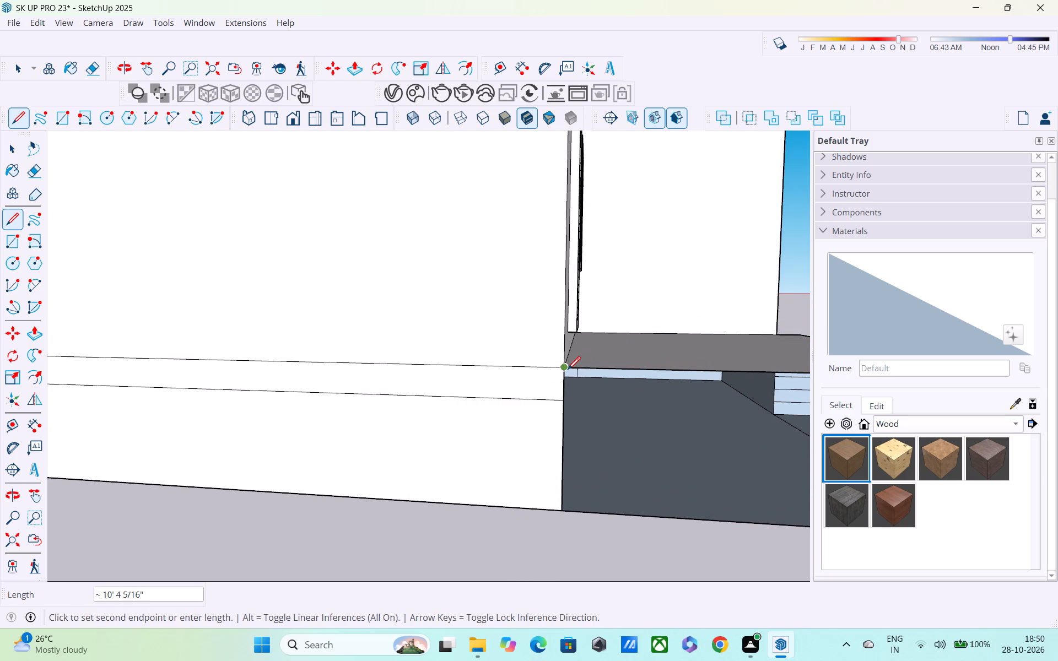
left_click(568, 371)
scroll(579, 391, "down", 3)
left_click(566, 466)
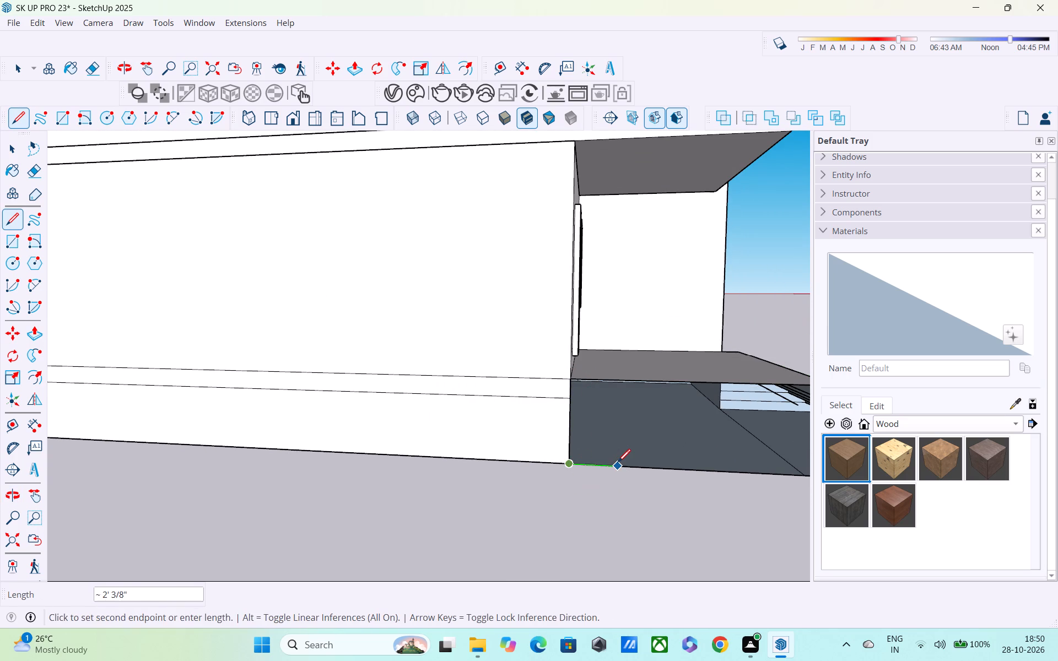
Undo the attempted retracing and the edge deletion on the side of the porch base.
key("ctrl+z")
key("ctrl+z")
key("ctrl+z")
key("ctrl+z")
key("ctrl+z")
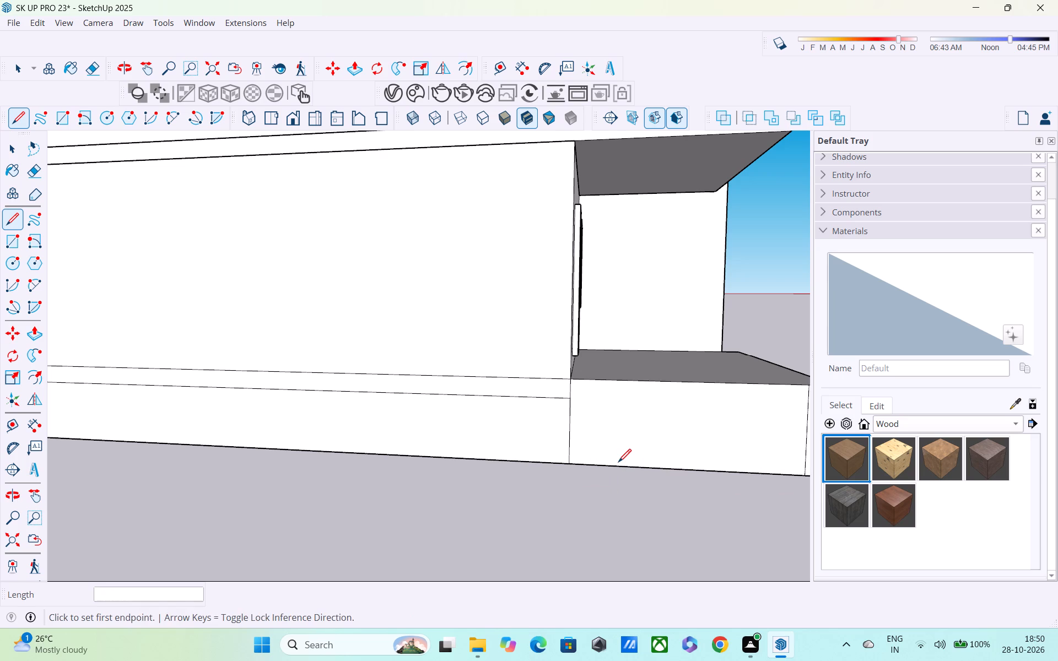
Draw a line about 10' 4 5/16" long along the porch floor's side edge, from the wall corner to the top step.
scroll(618, 463, "down", 4)
middle_click_drag(619, 480, 450, 431)
key("space")
middle_click_drag(629, 453, 584, 479)
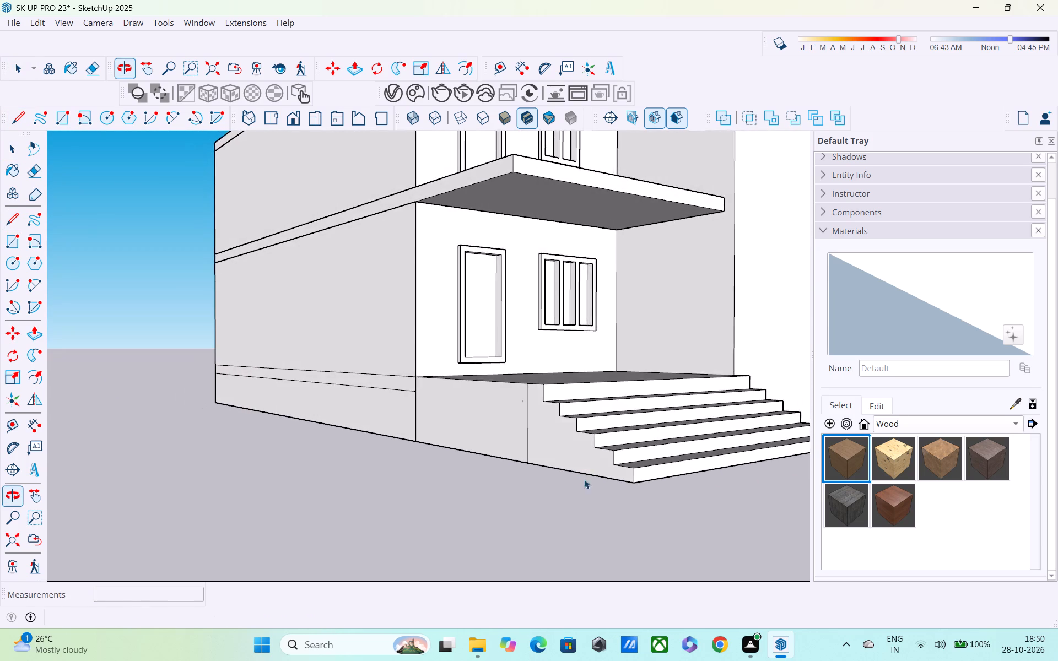
scroll(590, 474, "up", 7)
middle_click_drag(563, 458, 604, 503)
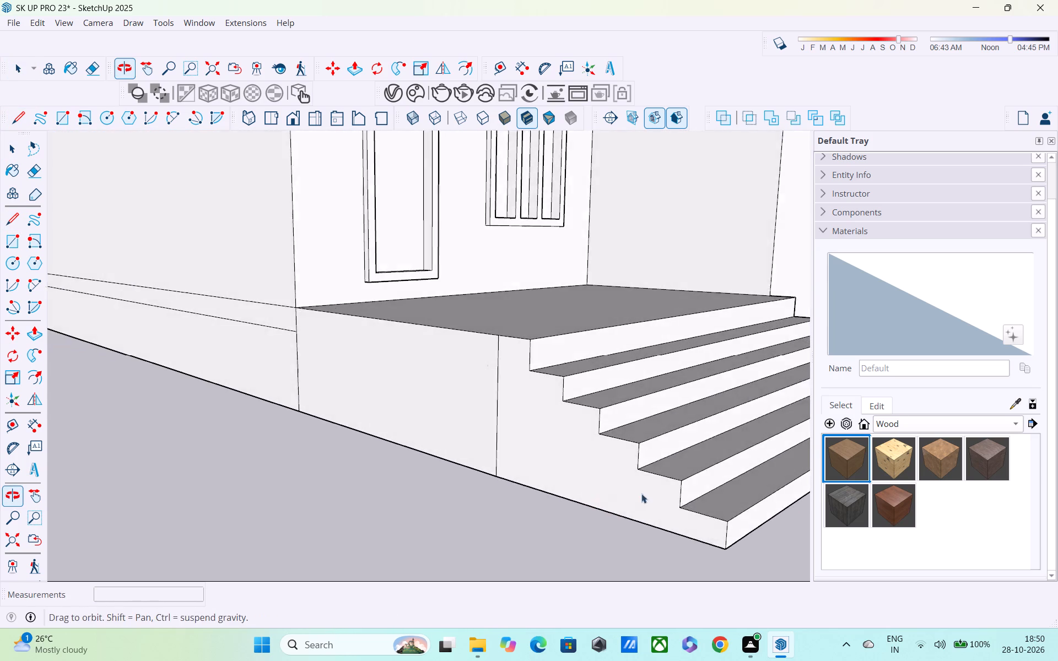
scroll(440, 412, "up", 4)
middle_click_drag(406, 418, 493, 432)
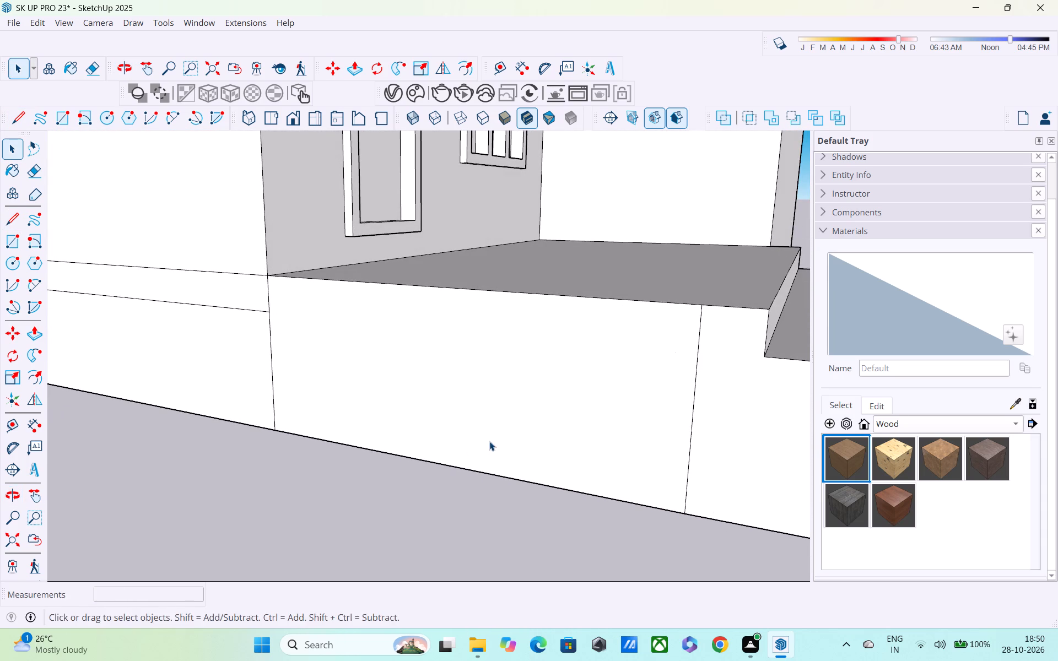
key("l")
left_click(268, 278)
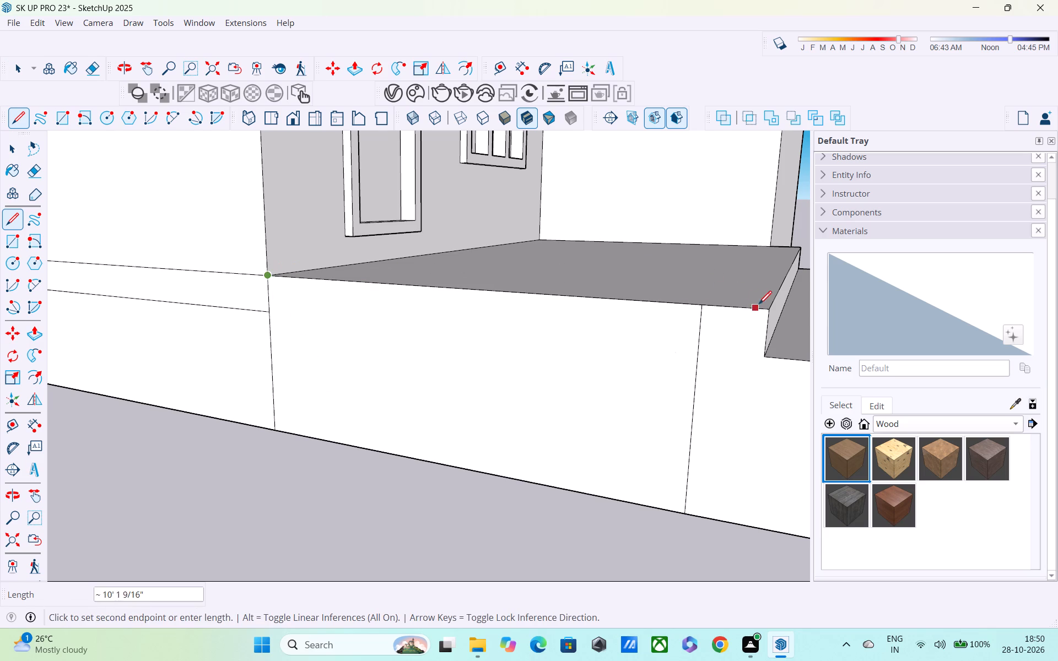
left_click(769, 309)
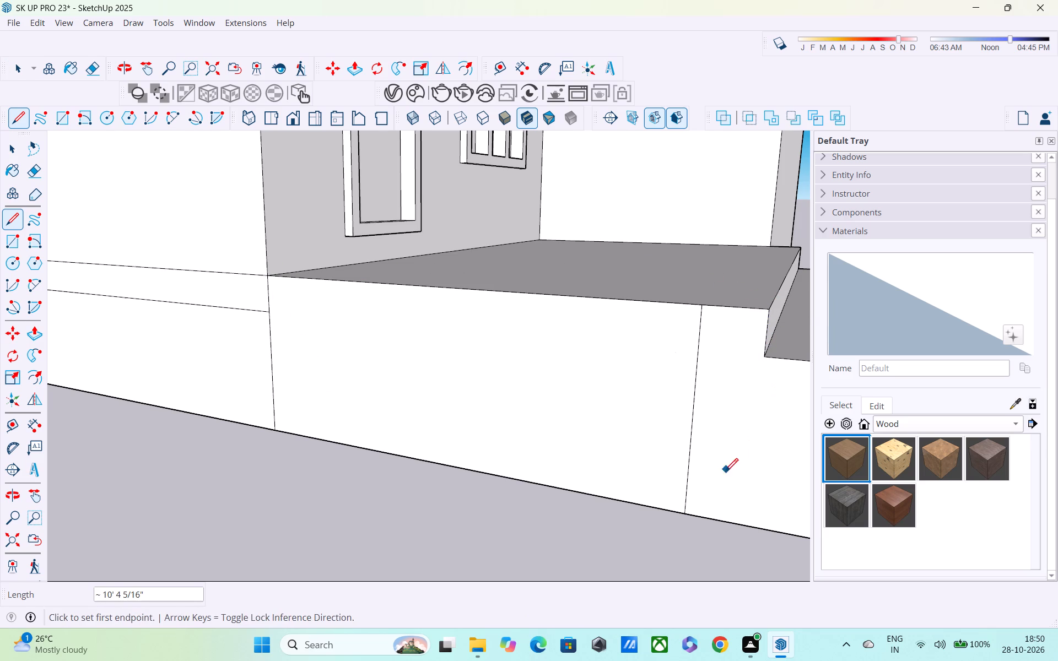
key("space")
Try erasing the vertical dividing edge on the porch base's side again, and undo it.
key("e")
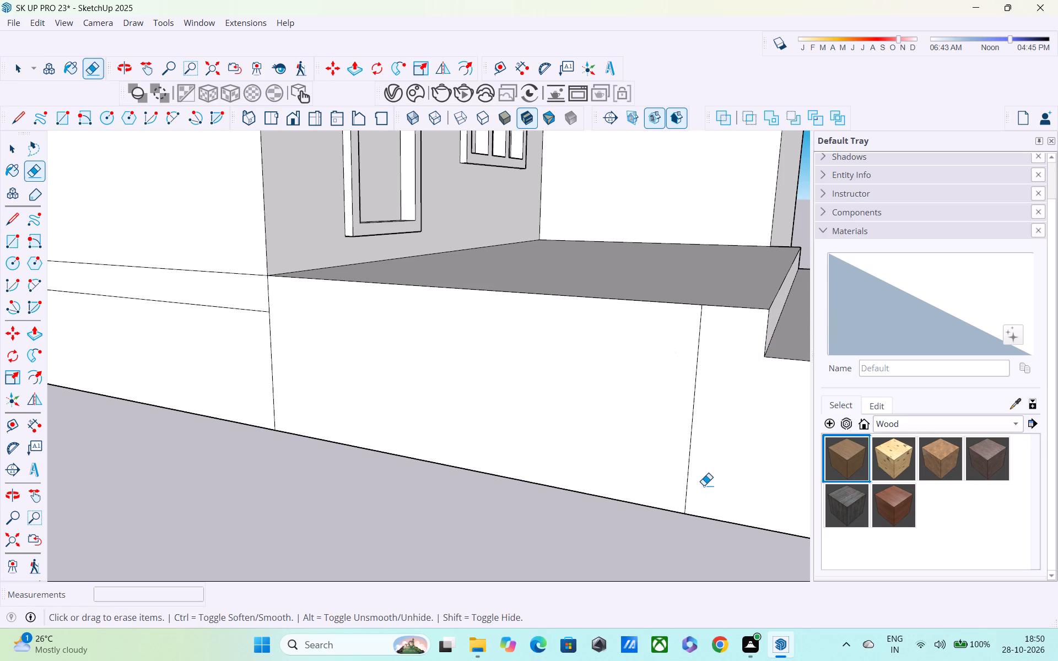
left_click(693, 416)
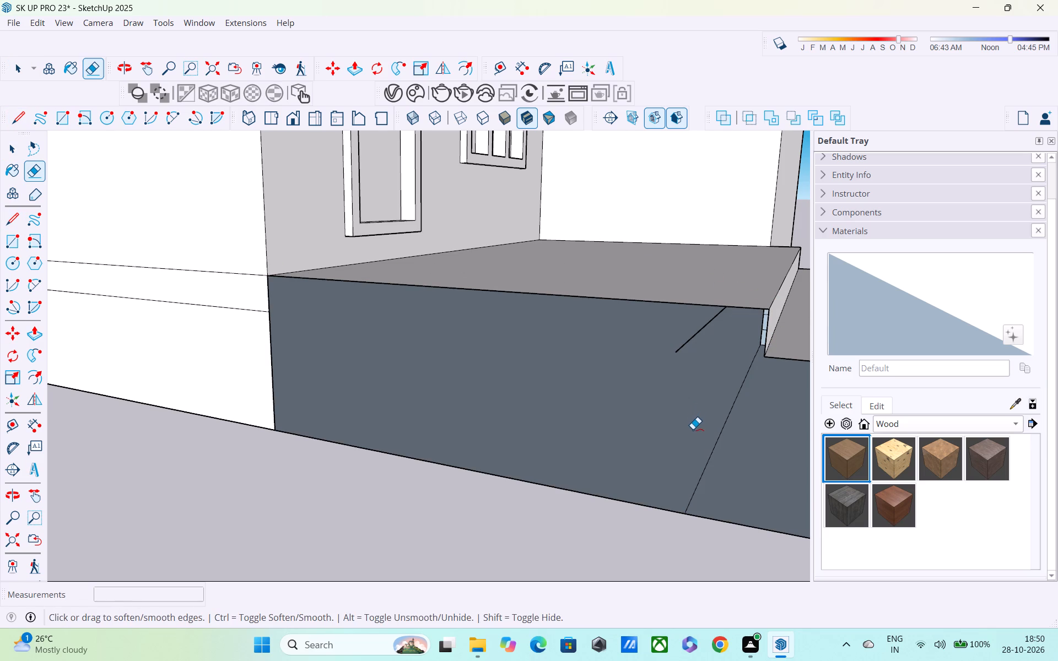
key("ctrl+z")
Inspect the underside of the porch and house around the dividing edge beside the steps.
middle_click_drag(671, 485, 668, 407)
scroll(668, 408, "down", 3)
middle_click_drag(668, 420, 627, 285)
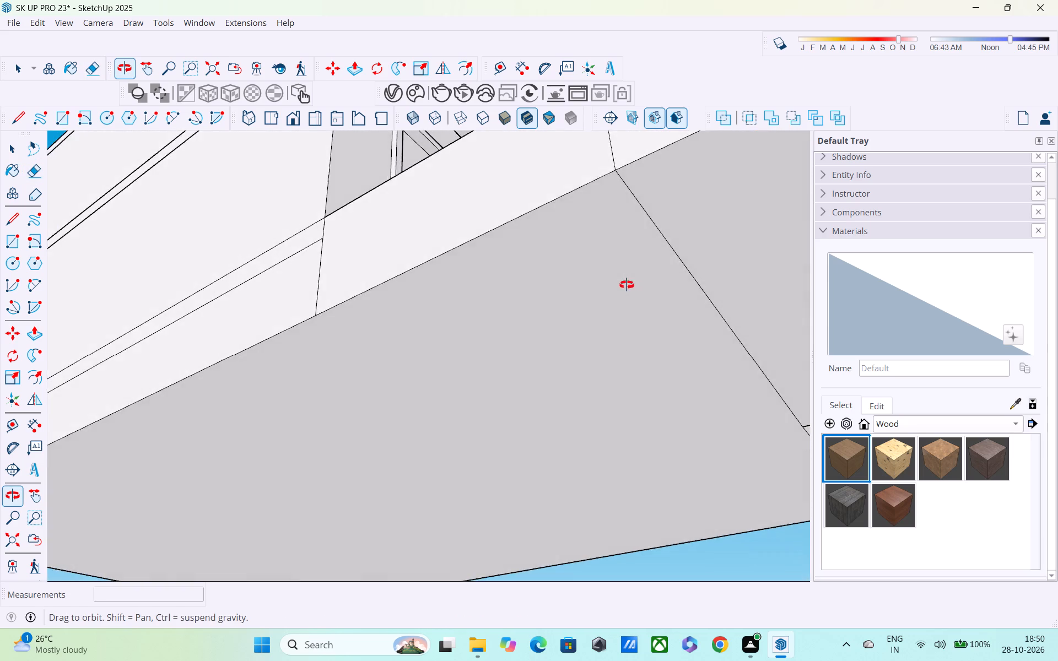
middle_click_drag(627, 285, 554, 335)
key("space")
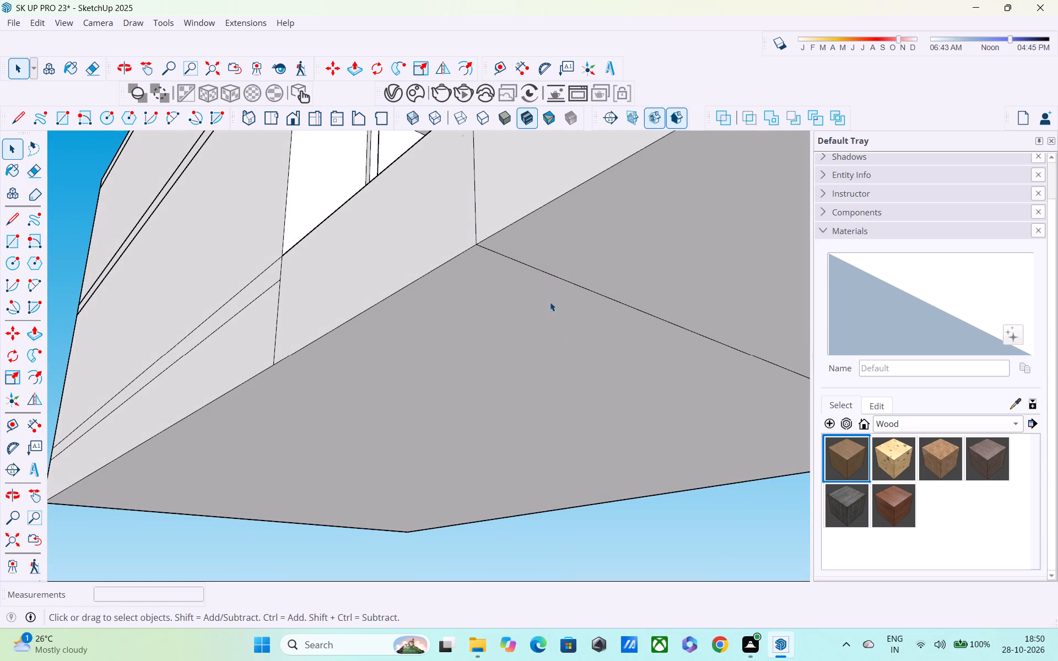
triple_click(550, 302)
left_click(536, 260)
left_click_drag(550, 273, 556, 286)
scroll(576, 396, "down", 5)
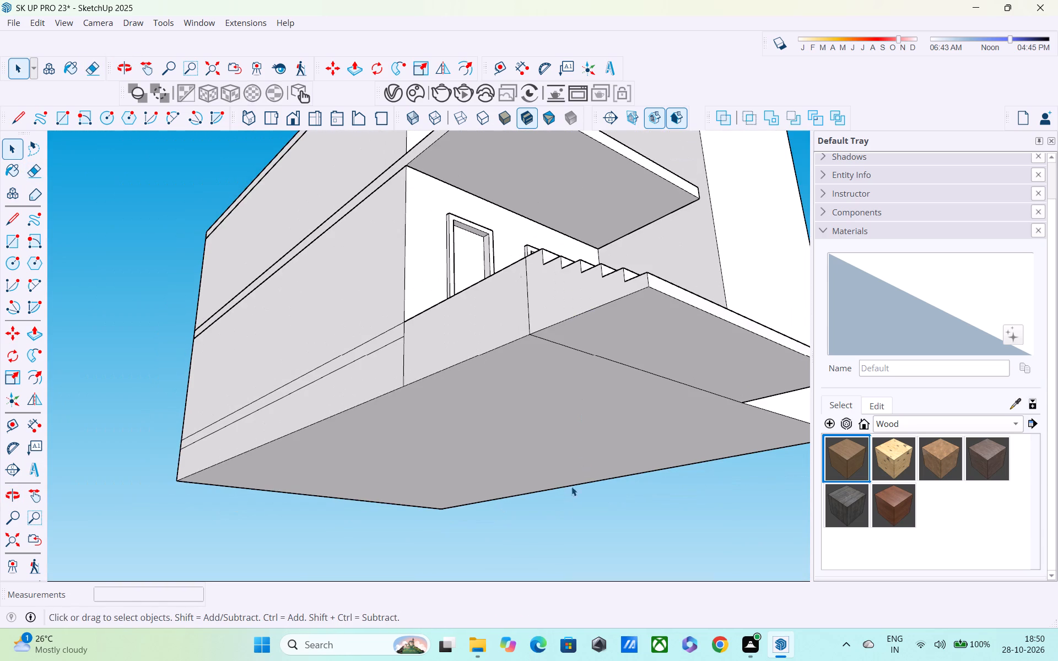
left_click(565, 511)
Review the house's front facade, porch and entrance steps from outside.
middle_click_drag(586, 533, 586, 595)
scroll(554, 469, "down", 4)
scroll(554, 475, "up", 1)
middle_click_drag(554, 475, 517, 523)
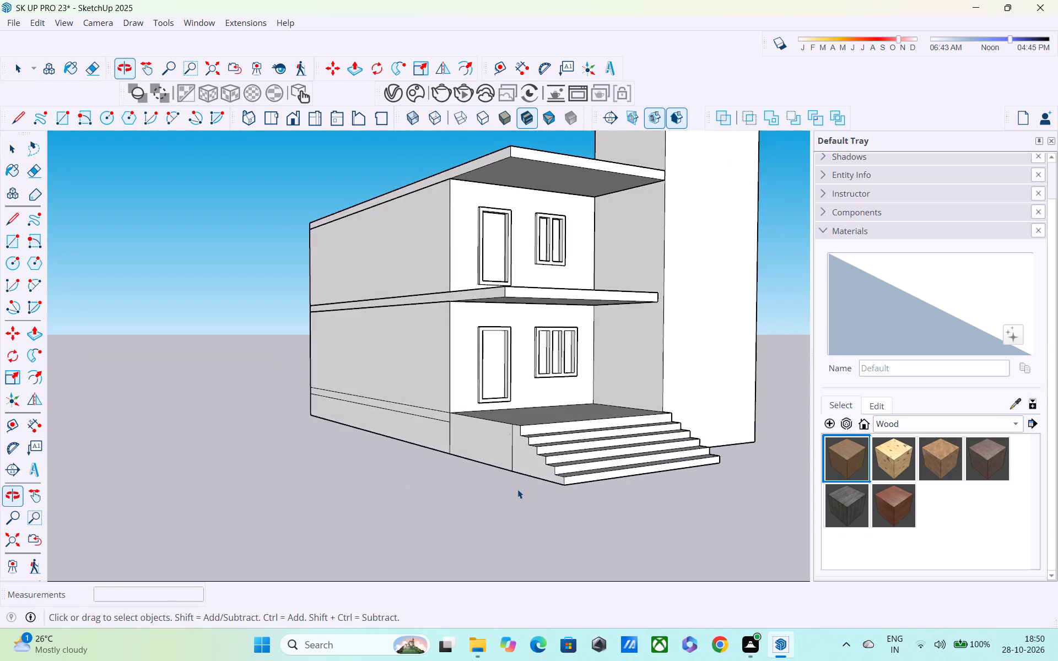
scroll(517, 486, "down", 5)
middle_click_drag(526, 501, 471, 519)
scroll(514, 456, "down", 2)
middle_click_drag(516, 464, 486, 478)
scroll(502, 475, "down", 1)
scroll(511, 492, "up", 4)
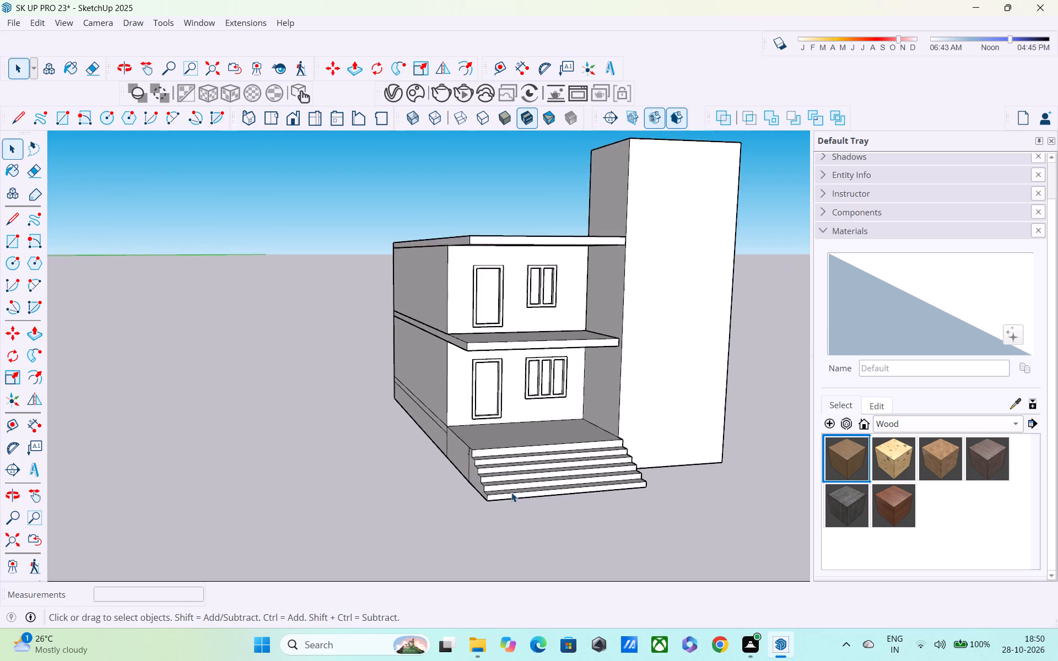
scroll(511, 492, "up", 10)
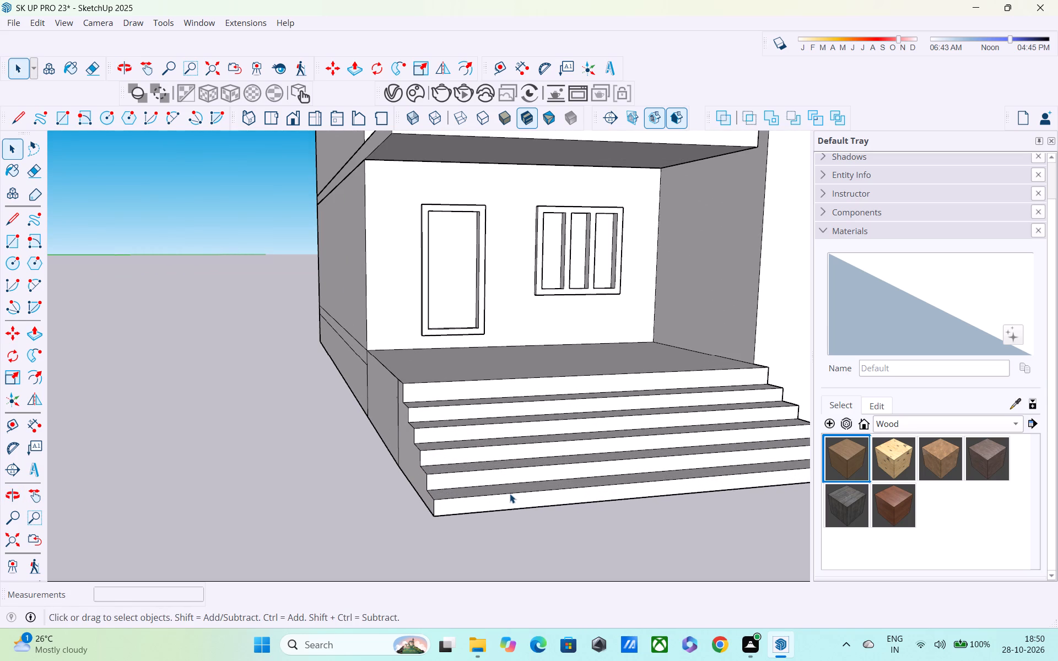
Push the front face of the bottom entrance step back 6' toward the house with Push/Pull.
key("p")
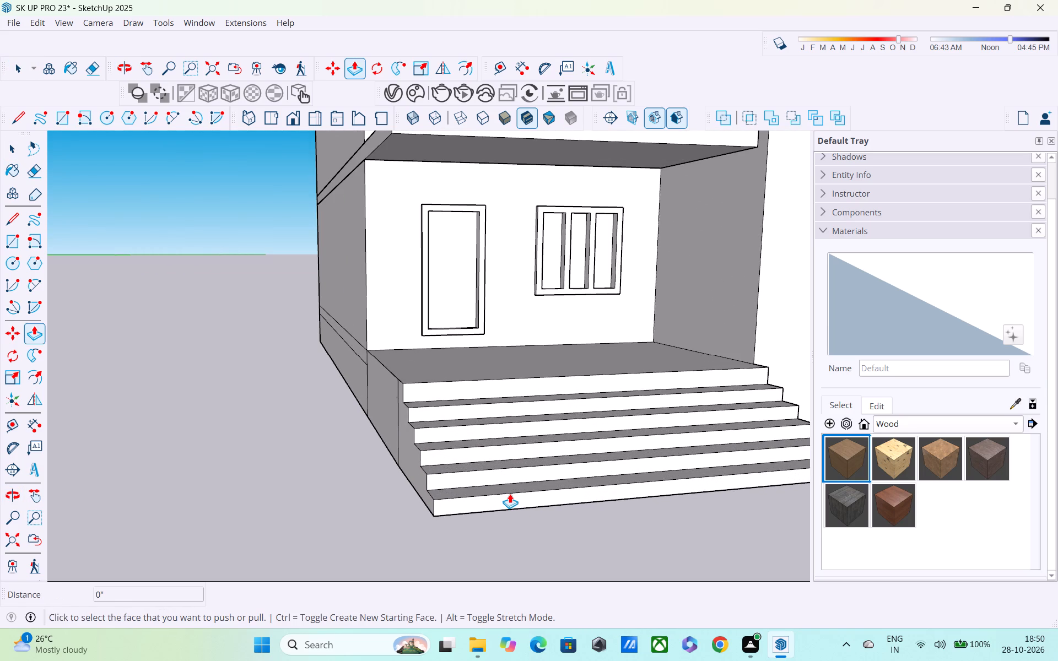
left_click(512, 502)
middle_click_drag(546, 495, 630, 485)
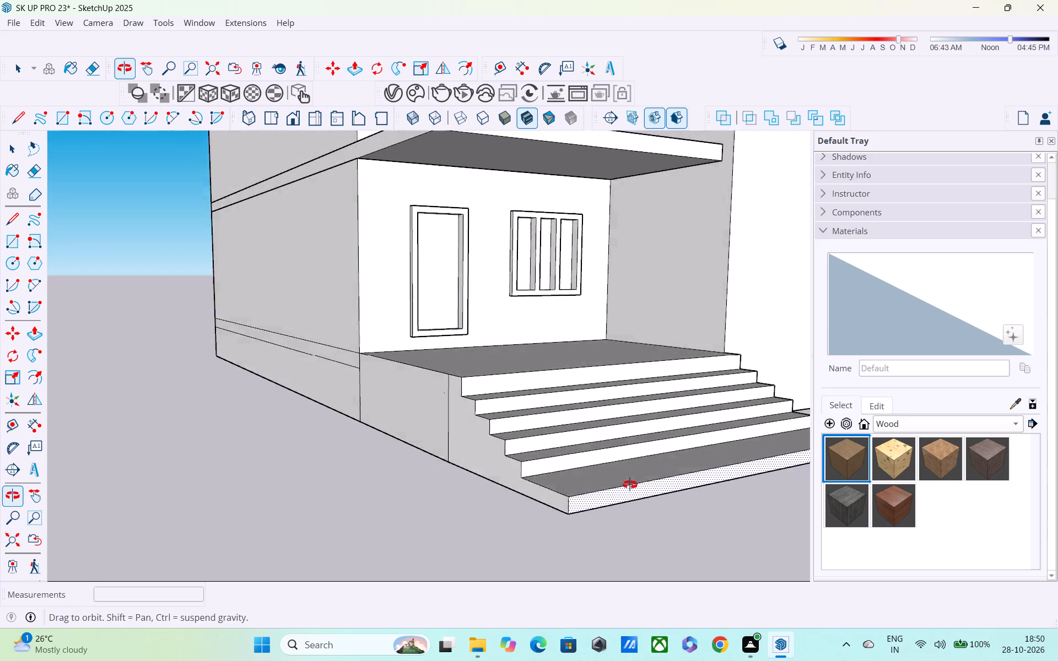
middle_click_drag(630, 485, 671, 460)
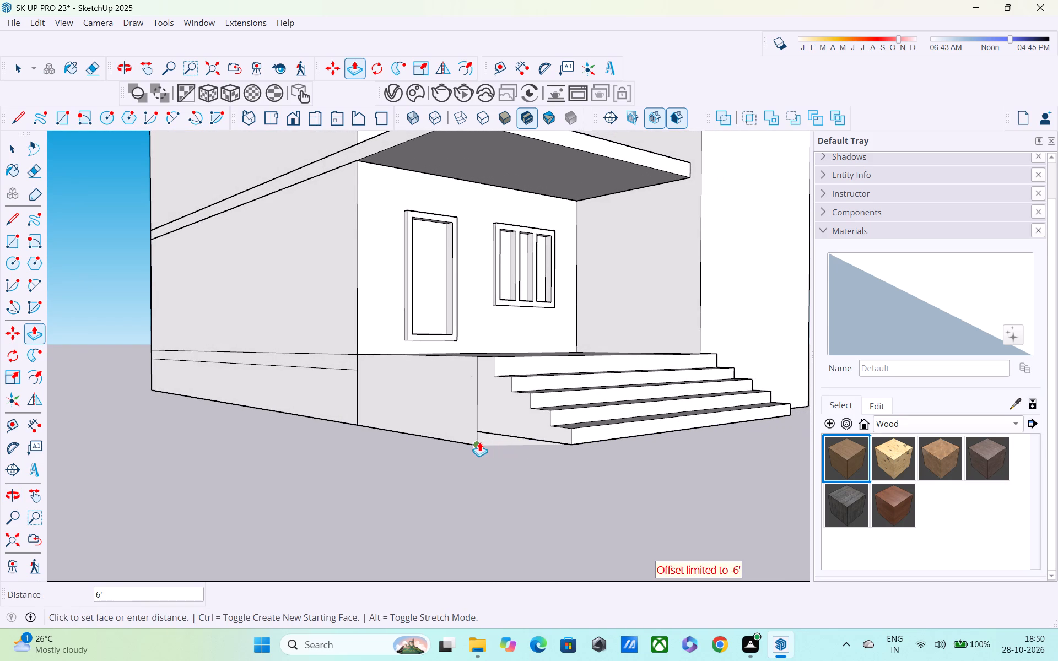
middle_click_drag(479, 442, 485, 348)
middle_click_drag(508, 357, 530, 451)
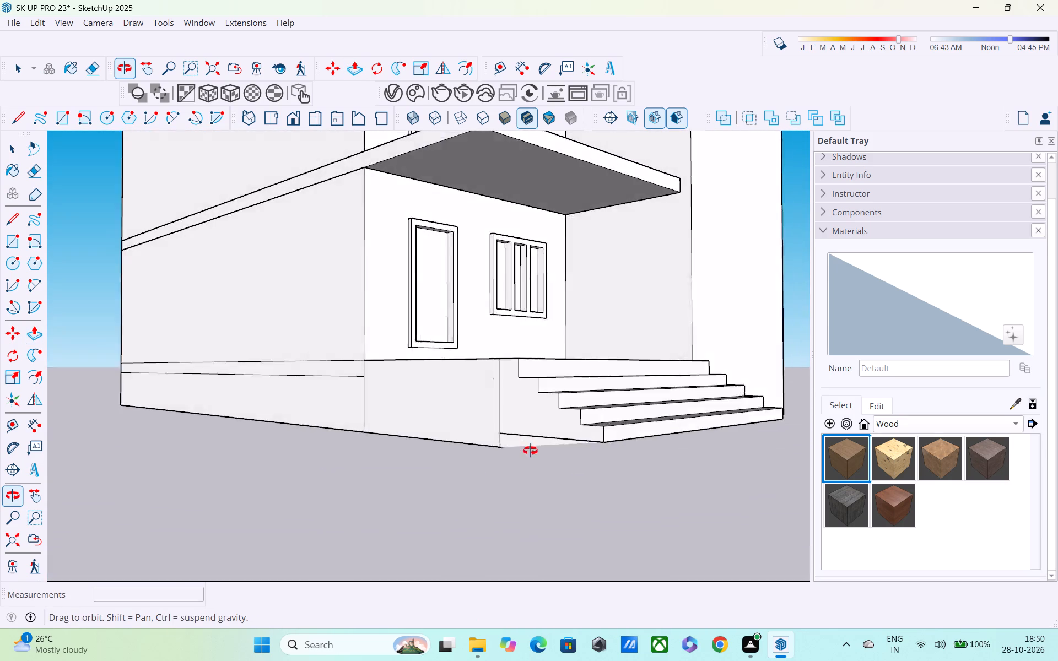
middle_click_drag(530, 451, 541, 392)
scroll(536, 381, "up", 4)
middle_click_drag(538, 368, 453, 301)
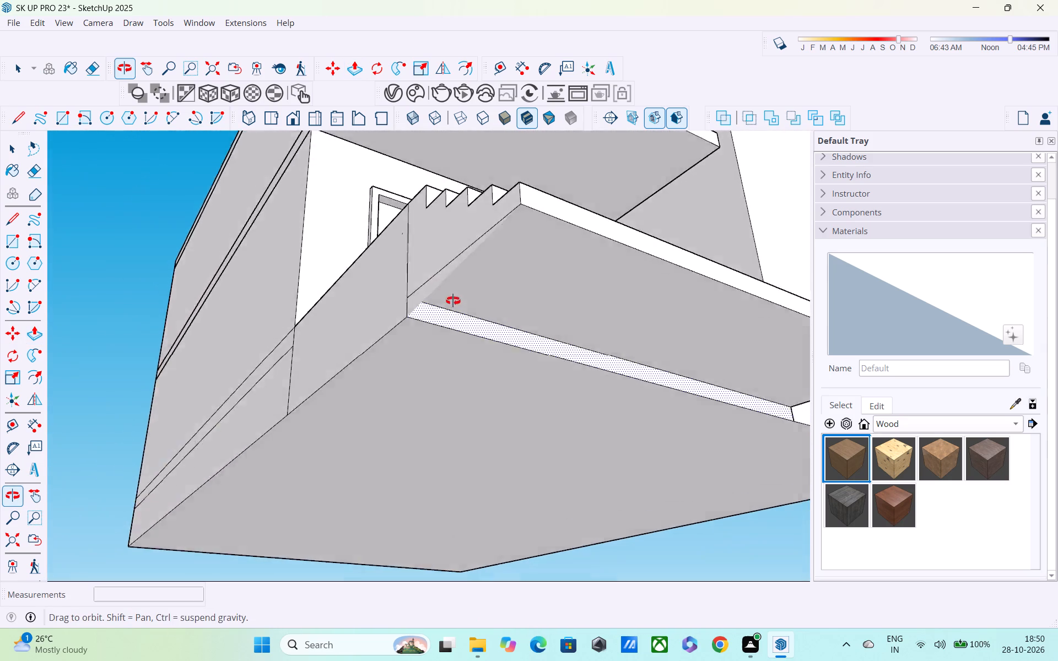
middle_click_drag(453, 301, 393, 309)
left_click(368, 328)
Push the underside of the house and porch base up about 6 7/8", level with the underside of the entrance steps.
middle_click_drag(468, 435, 586, 508)
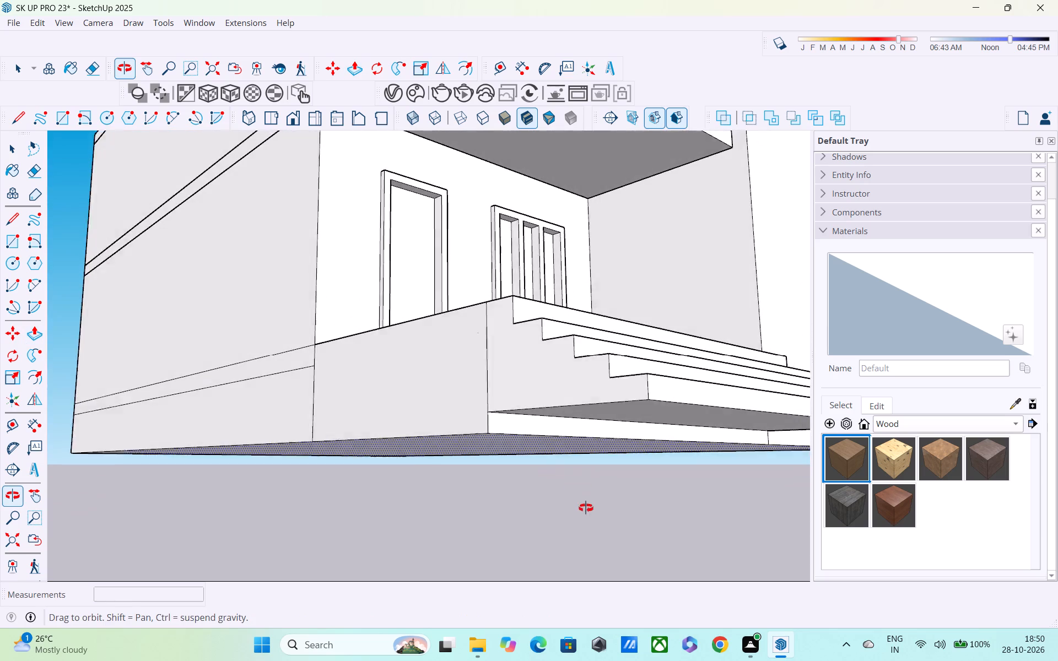
middle_click_drag(586, 508, 595, 508)
scroll(601, 505, "up", 1)
left_click_drag(485, 435, 479, 420)
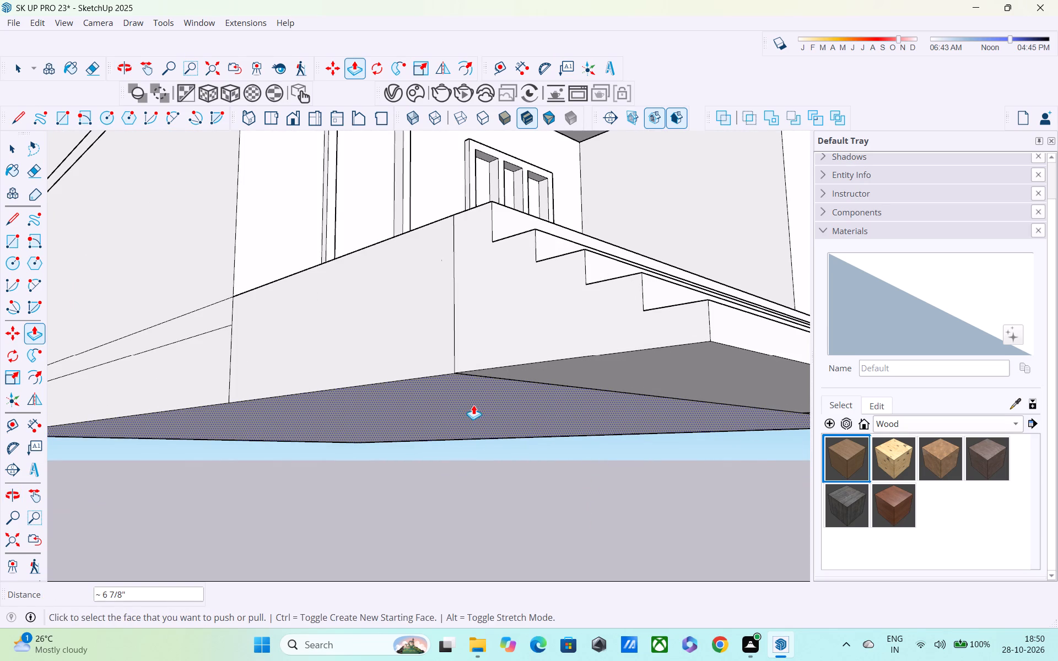
left_click(470, 396)
left_click(589, 386)
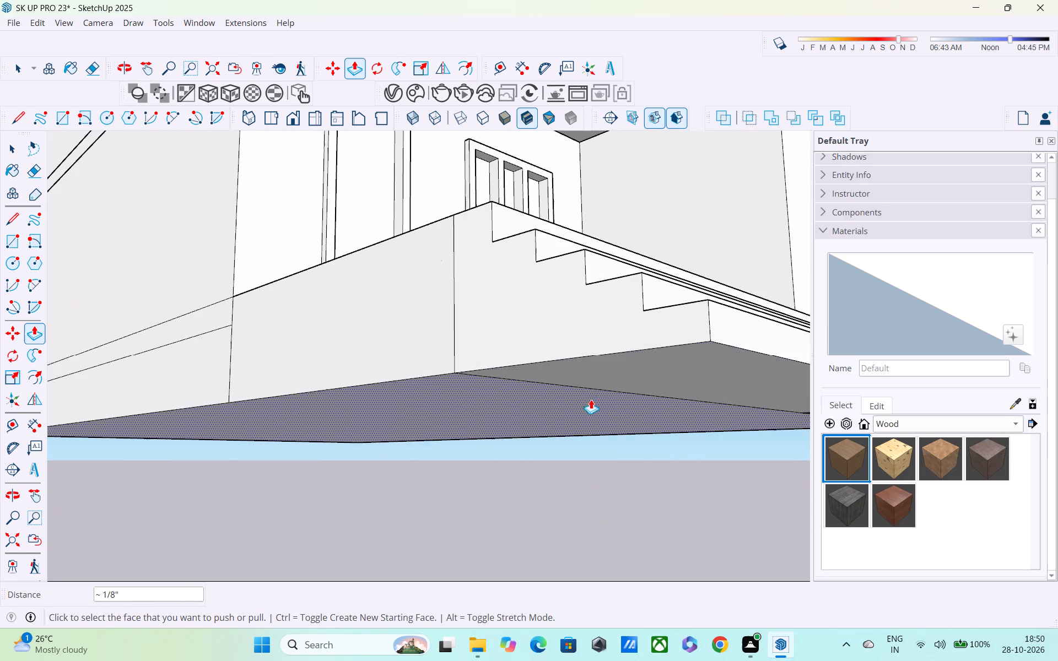
scroll(591, 403, "down", 4)
middle_click_drag(607, 459, 631, 535)
scroll(624, 527, "down", 4)
key("space")
Examine the porch, entrance steps and base from the front, side, below and above.
middle_click_drag(665, 533, 458, 533)
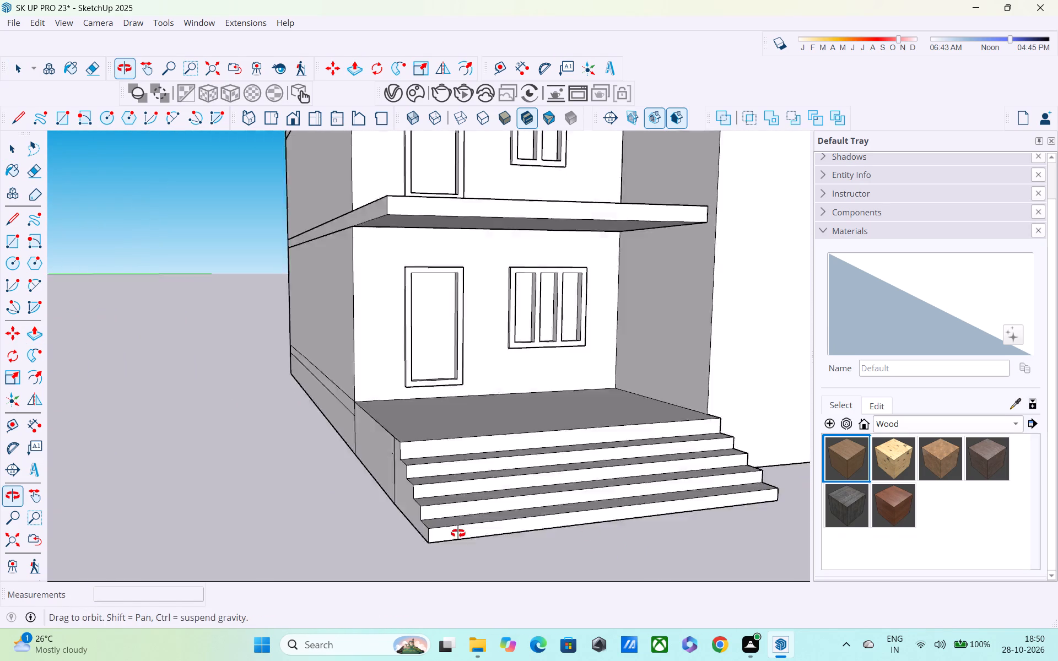
middle_click_drag(458, 533, 400, 529)
key("space")
scroll(693, 511, "down", 2)
middle_click_drag(700, 522, 753, 513)
middle_click_drag(586, 495, 679, 545)
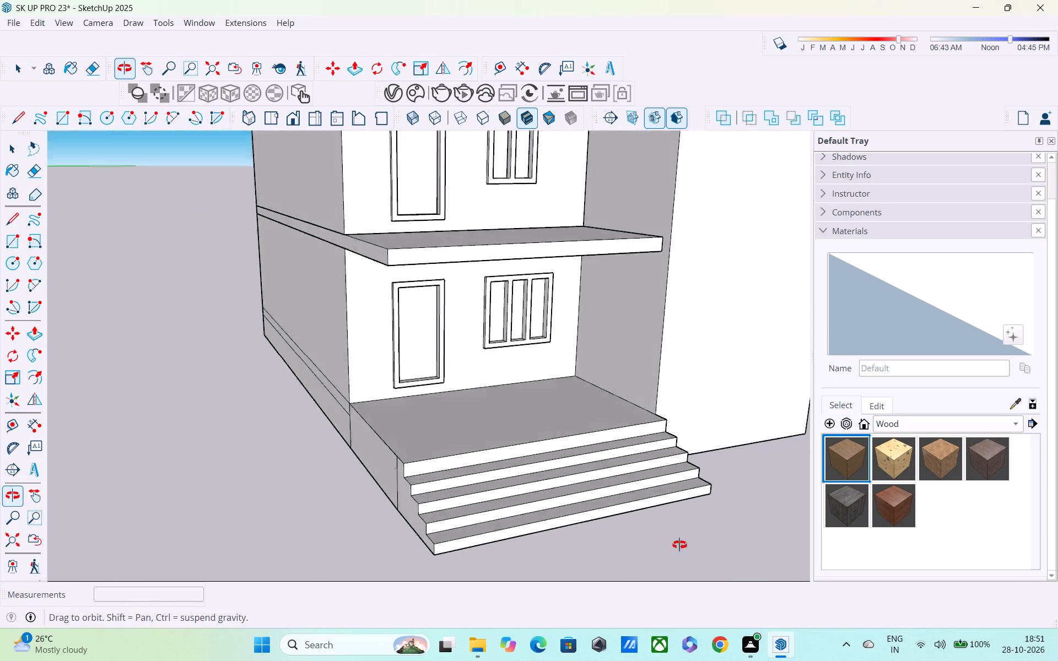
middle_click_drag(679, 545, 703, 520)
scroll(705, 508, "down", 3)
middle_click_drag(704, 517, 602, 510)
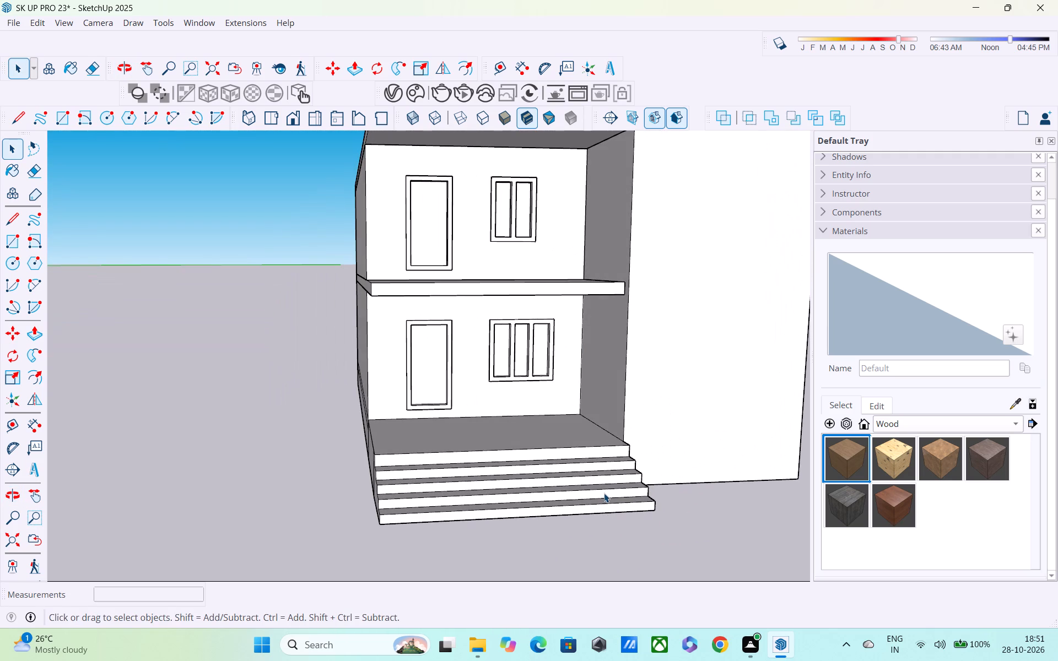
middle_click_drag(719, 474, 639, 338)
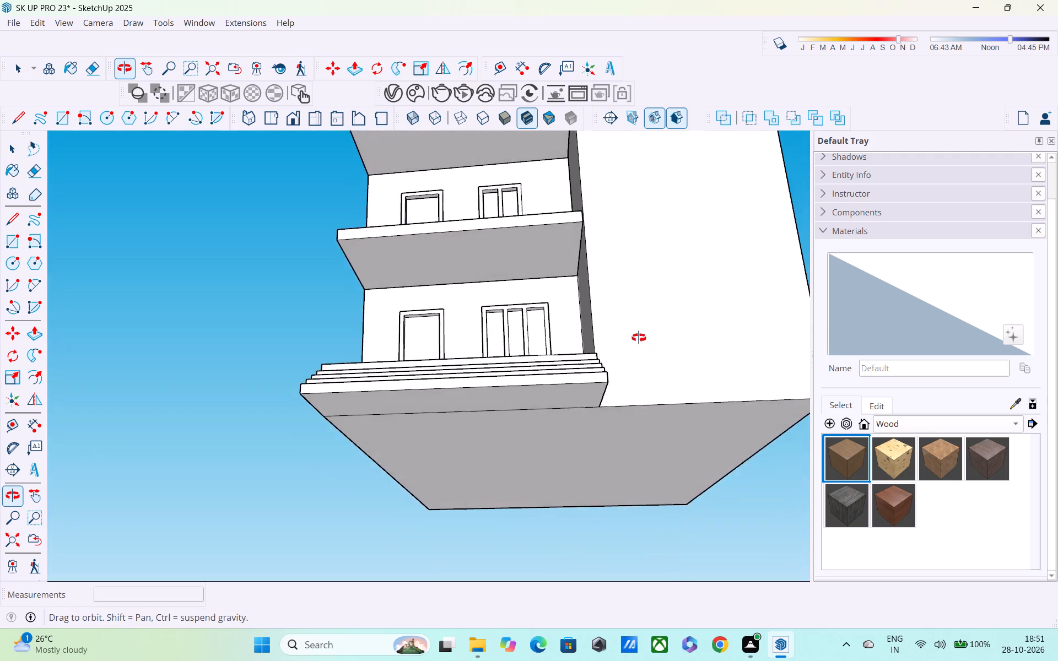
middle_click_drag(639, 338, 632, 536)
scroll(629, 544, "down", 1)
scroll(617, 544, "up", 4)
middle_click_drag(605, 519, 737, 442)
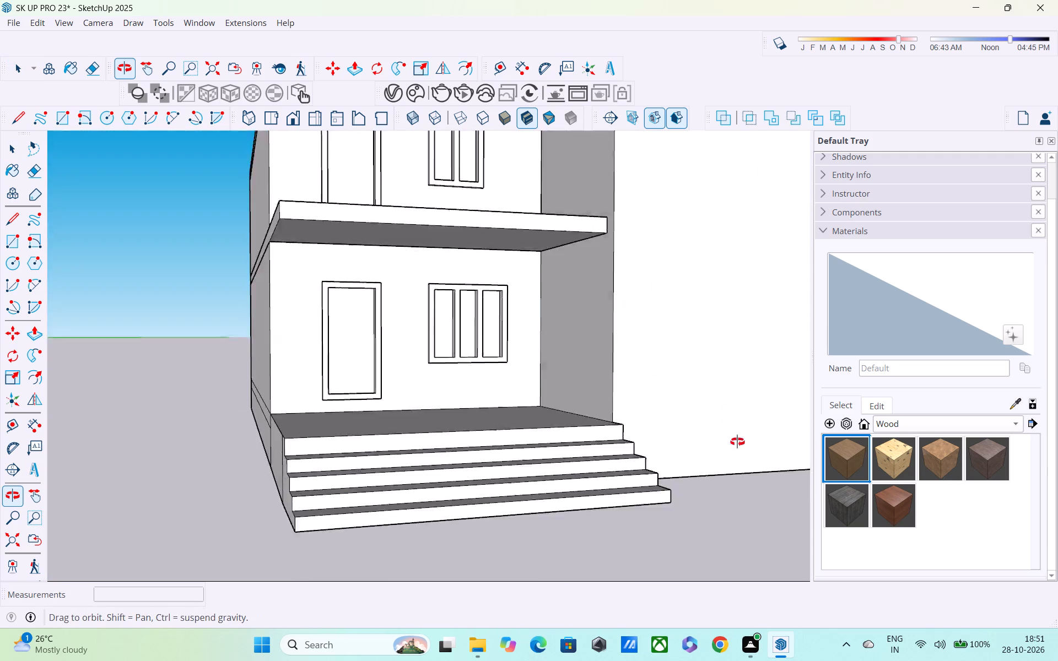
middle_click_drag(737, 442, 732, 559)
scroll(672, 482, "up", 1)
scroll(672, 482, "down", 6)
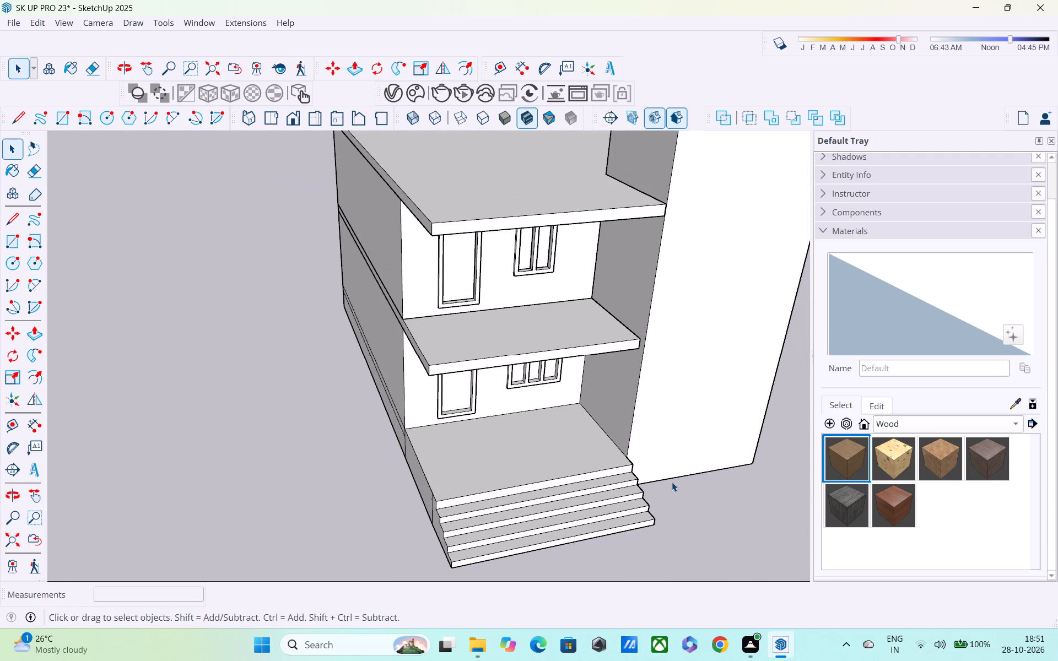
scroll(672, 481, "down", 5)
middle_click_drag(672, 481, 749, 491)
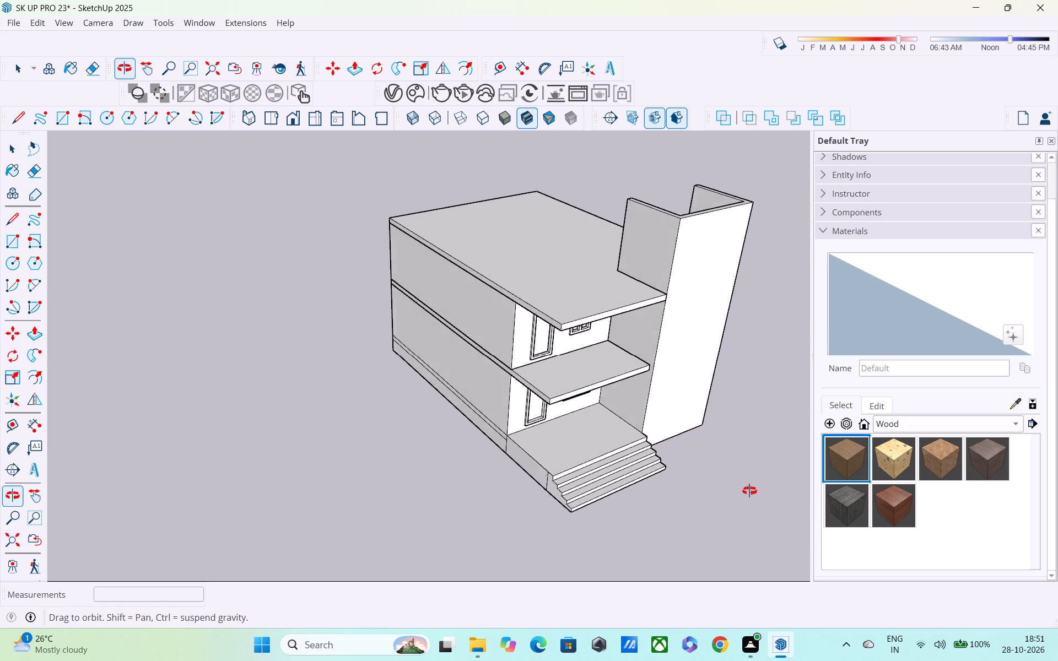
middle_click_drag(749, 491, 752, 489)
scroll(673, 468, "up", 2)
middle_click_drag(668, 443, 666, 383)
scroll(614, 394, "up", 4)
middle_click_drag(554, 458, 564, 393)
scroll(532, 438, "up", 3)
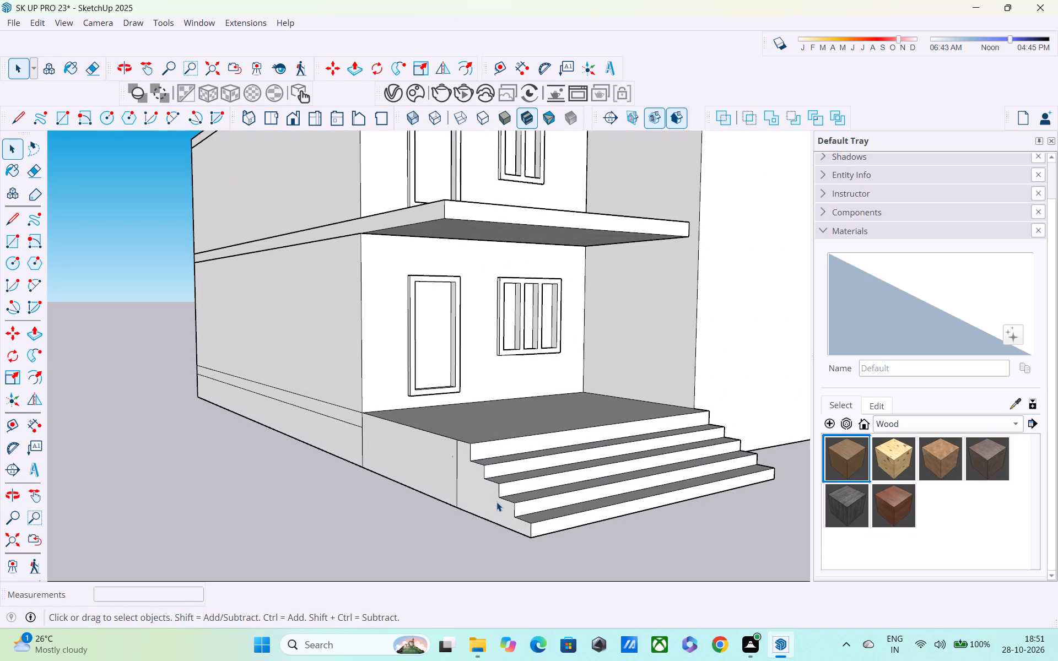
scroll(502, 510, "down", 2)
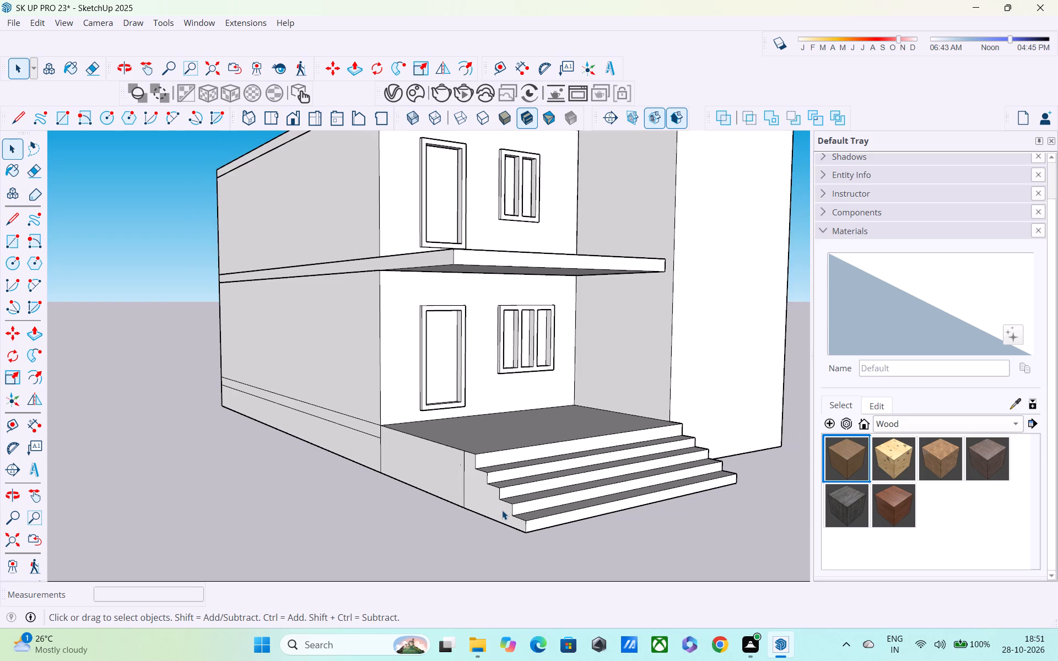
Examine the upper floor's facade and the balcony slab above the porch from above and below.
scroll(502, 511, "down", 2)
middle_click_drag(500, 516, 530, 639, "shift")
scroll(498, 557, "up", 1)
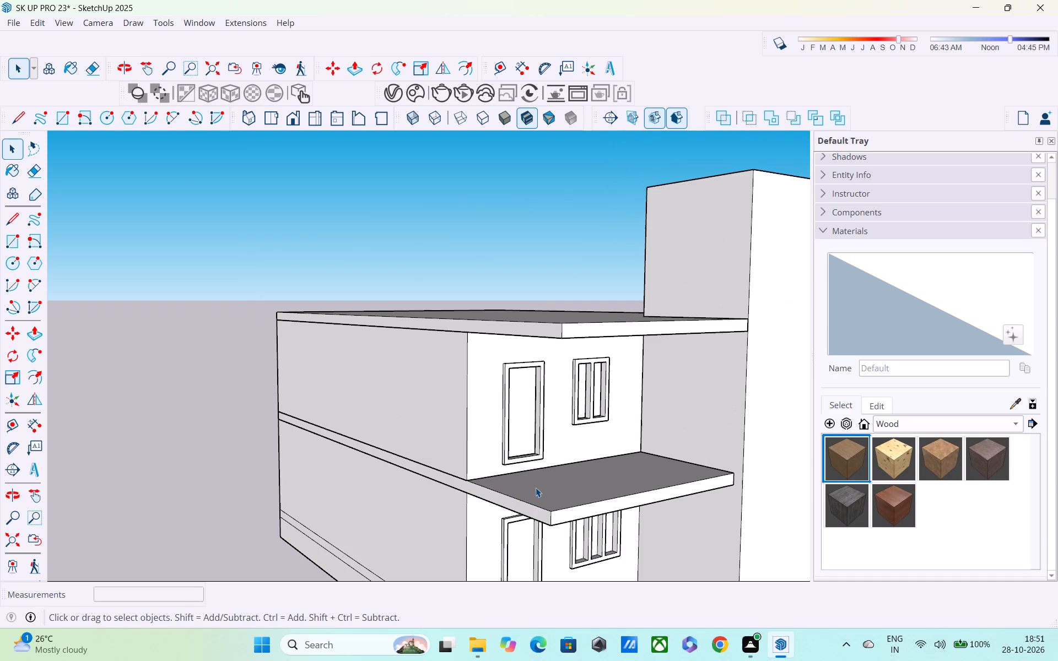
scroll(536, 487, "up", 2)
middle_click_drag(538, 512, 493, 436, "shift")
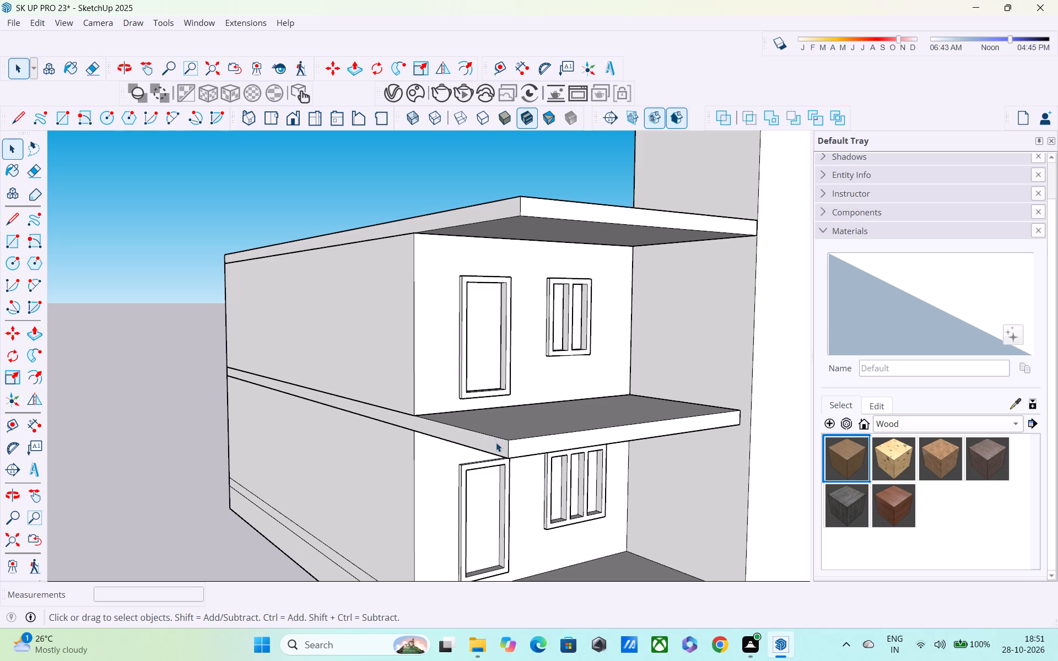
middle_click_drag(504, 483, 511, 528)
scroll(550, 424, "up", 5)
middle_click_drag(547, 478, 510, 372)
scroll(509, 371, "up", 4)
scroll(503, 357, "down", 3)
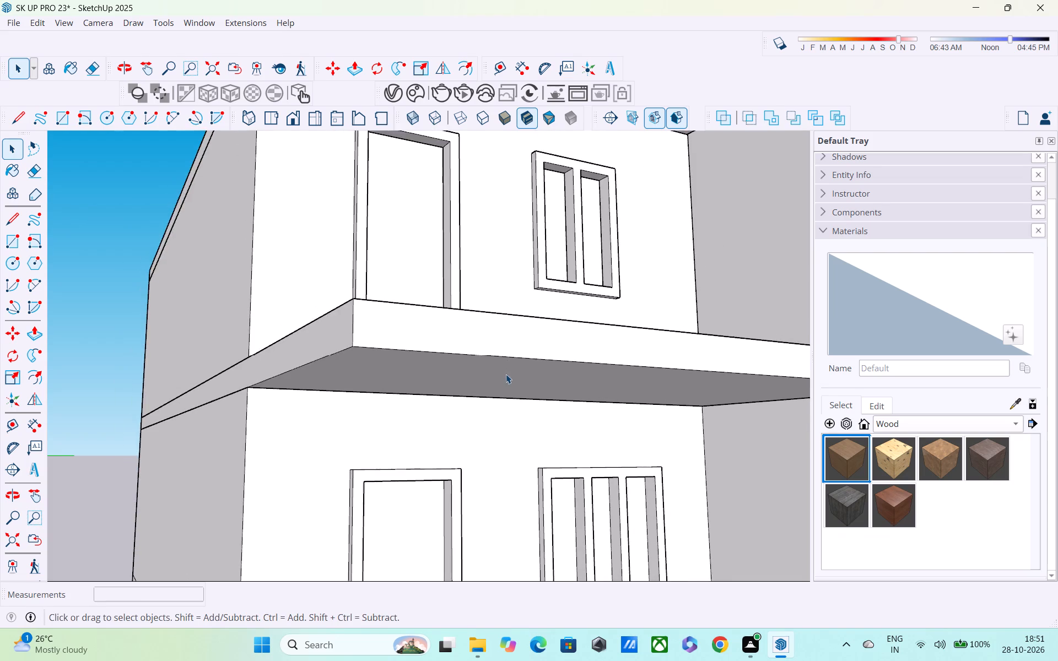
middle_click_drag(506, 376, 509, 447, "shift")
scroll(509, 441, "down", 8)
middle_click_drag(509, 453, 496, 513, "shift")
scroll(491, 484, "down", 4)
middle_click_drag(491, 508, 388, 498)
scroll(387, 494, "down", 4)
middle_click_drag(429, 503, 633, 660)
scroll(623, 498, "up", 4)
middle_click_drag(515, 518, 526, 435)
scroll(482, 413, "up", 2)
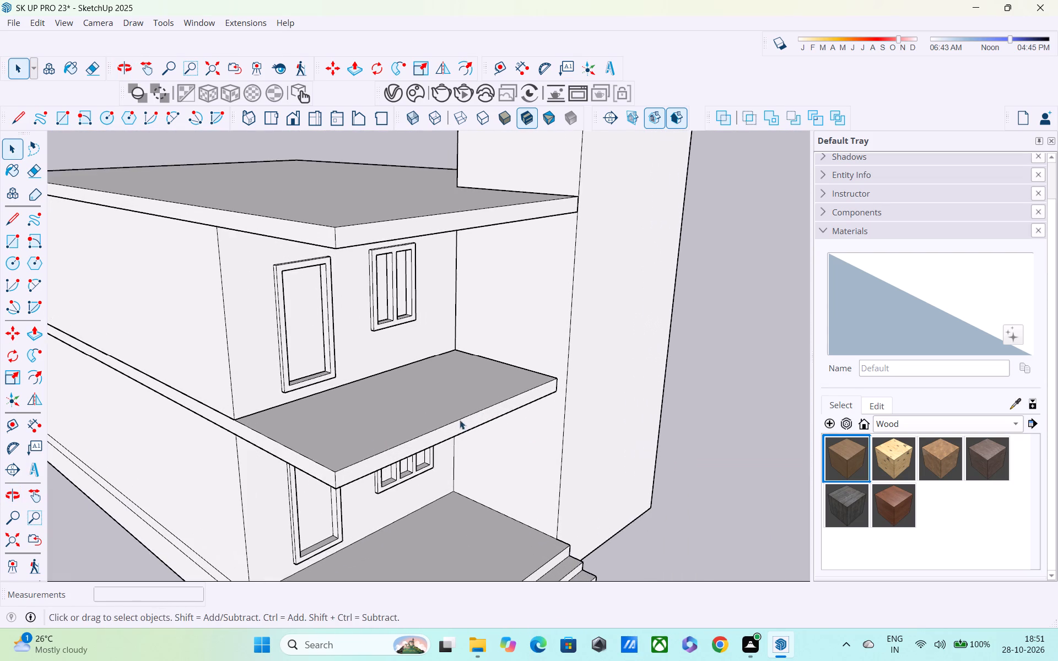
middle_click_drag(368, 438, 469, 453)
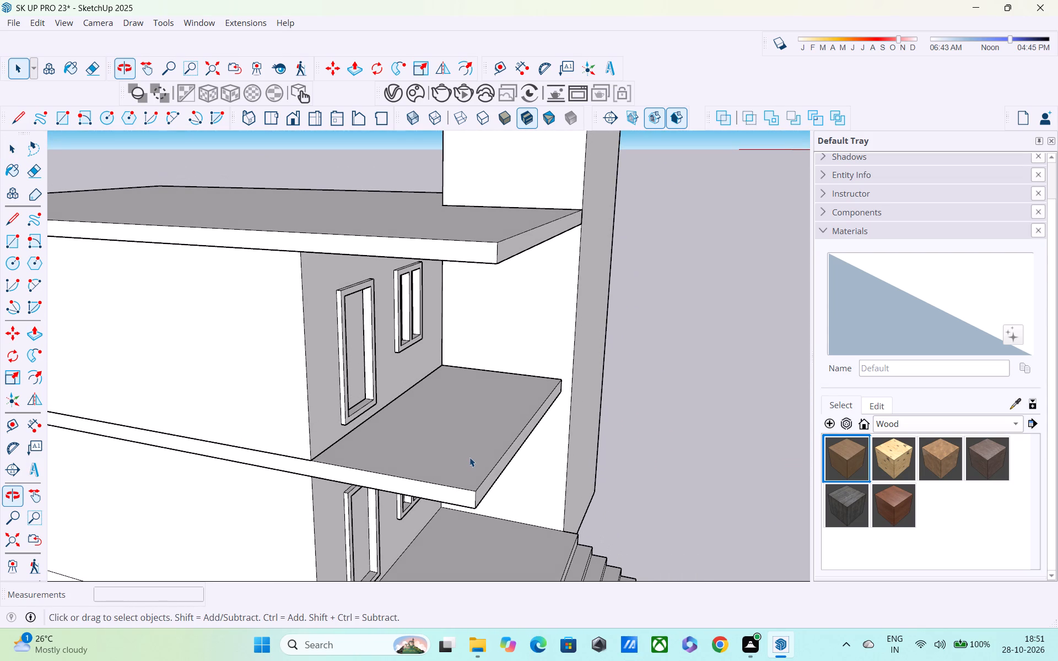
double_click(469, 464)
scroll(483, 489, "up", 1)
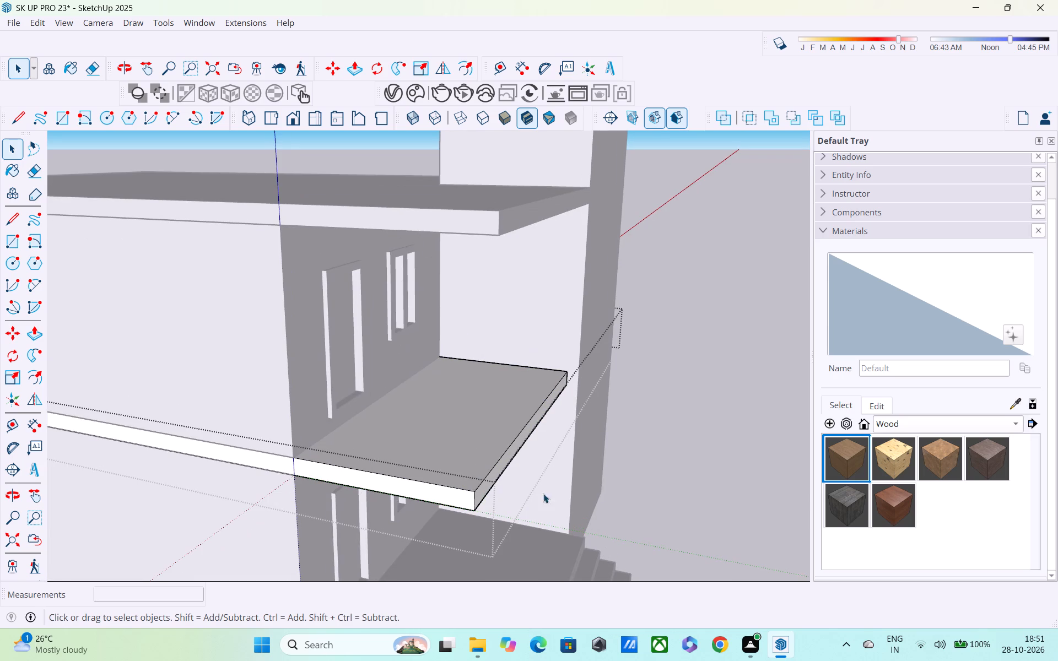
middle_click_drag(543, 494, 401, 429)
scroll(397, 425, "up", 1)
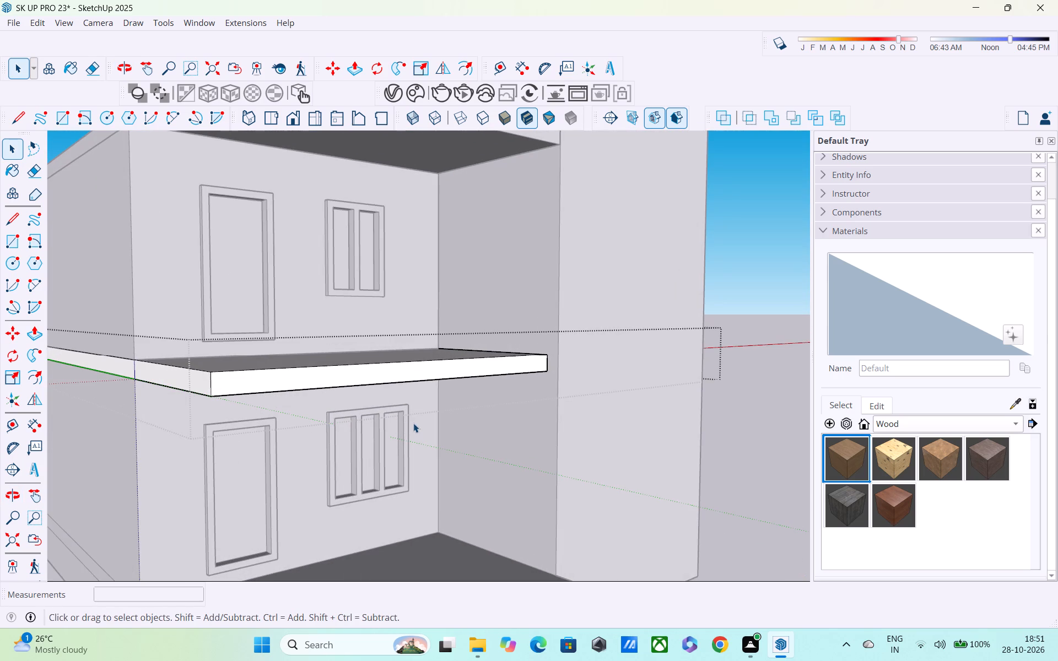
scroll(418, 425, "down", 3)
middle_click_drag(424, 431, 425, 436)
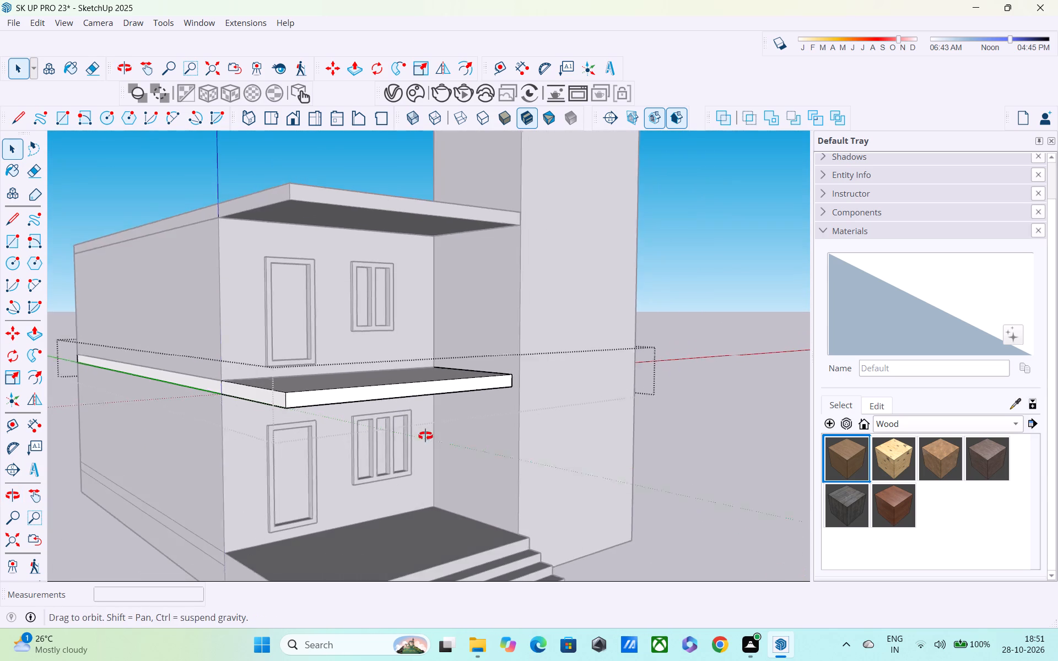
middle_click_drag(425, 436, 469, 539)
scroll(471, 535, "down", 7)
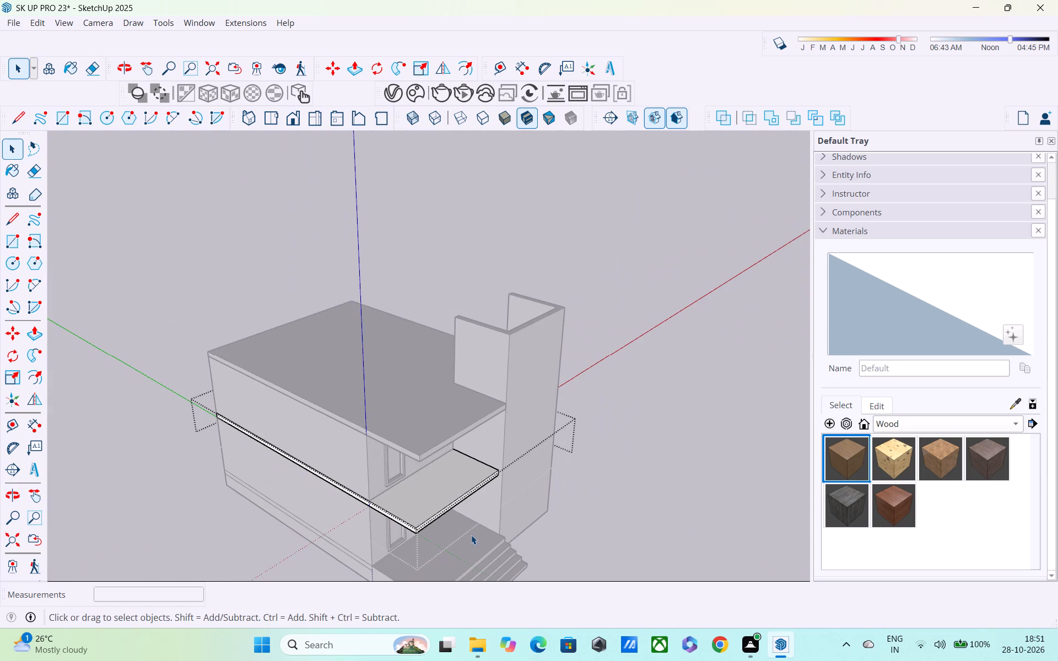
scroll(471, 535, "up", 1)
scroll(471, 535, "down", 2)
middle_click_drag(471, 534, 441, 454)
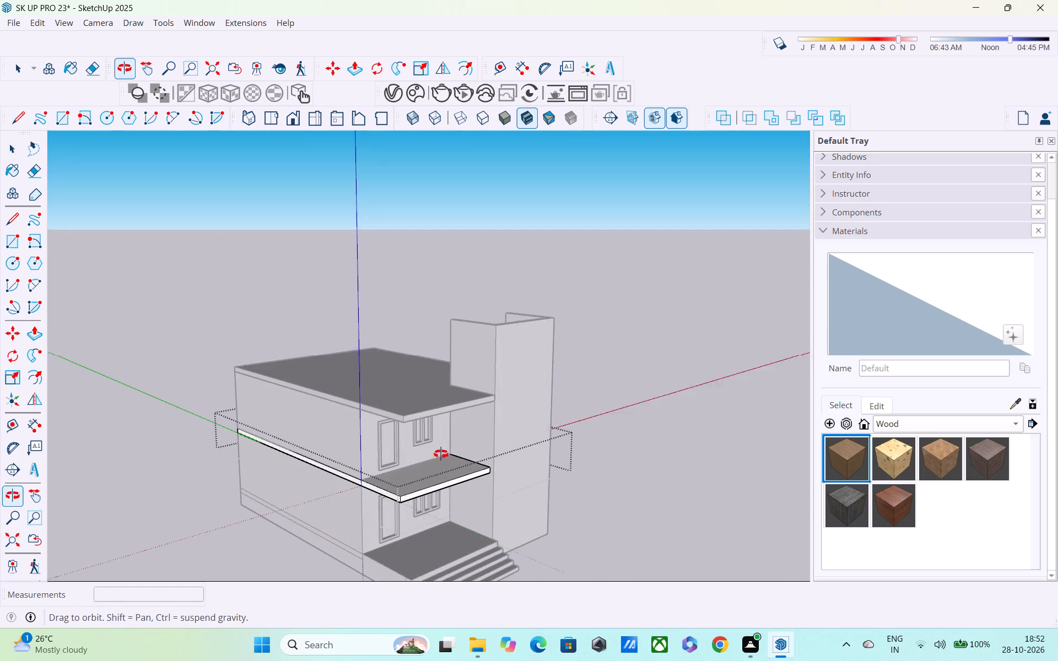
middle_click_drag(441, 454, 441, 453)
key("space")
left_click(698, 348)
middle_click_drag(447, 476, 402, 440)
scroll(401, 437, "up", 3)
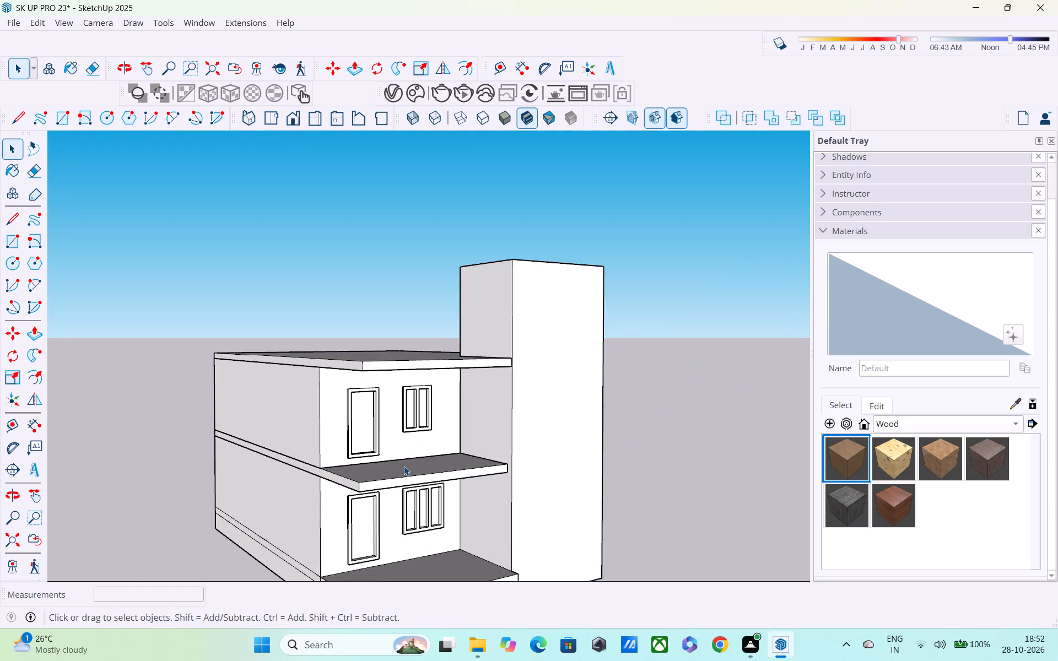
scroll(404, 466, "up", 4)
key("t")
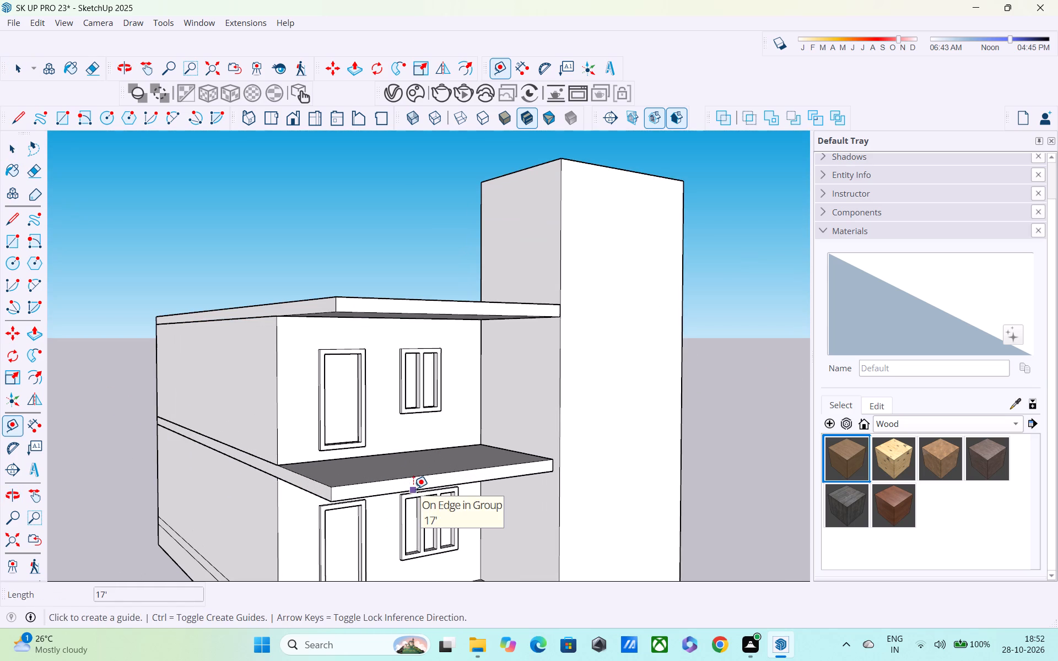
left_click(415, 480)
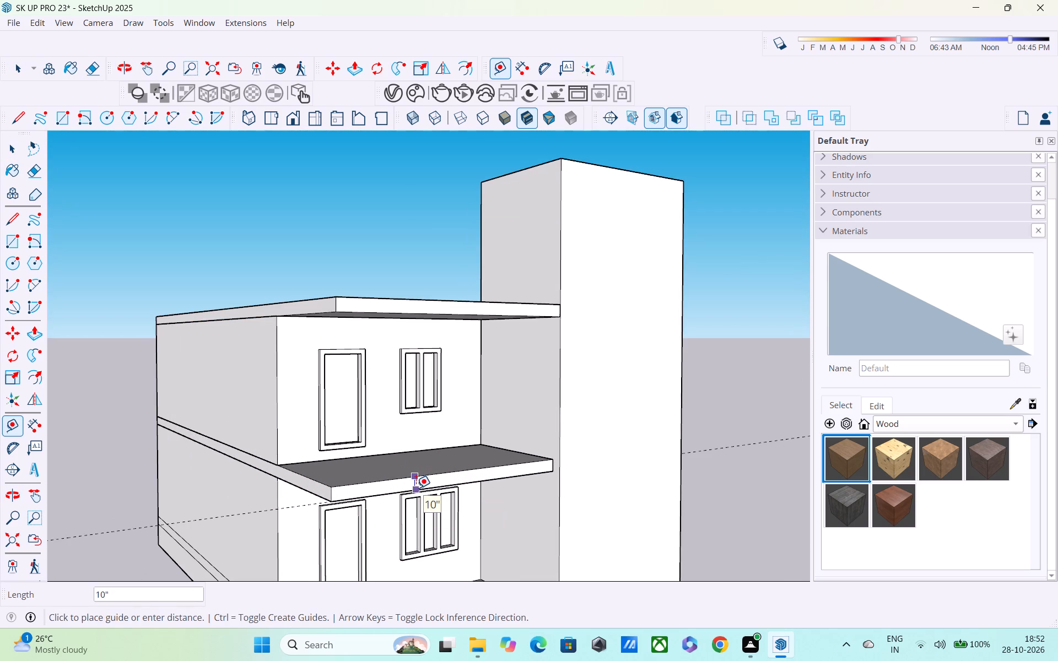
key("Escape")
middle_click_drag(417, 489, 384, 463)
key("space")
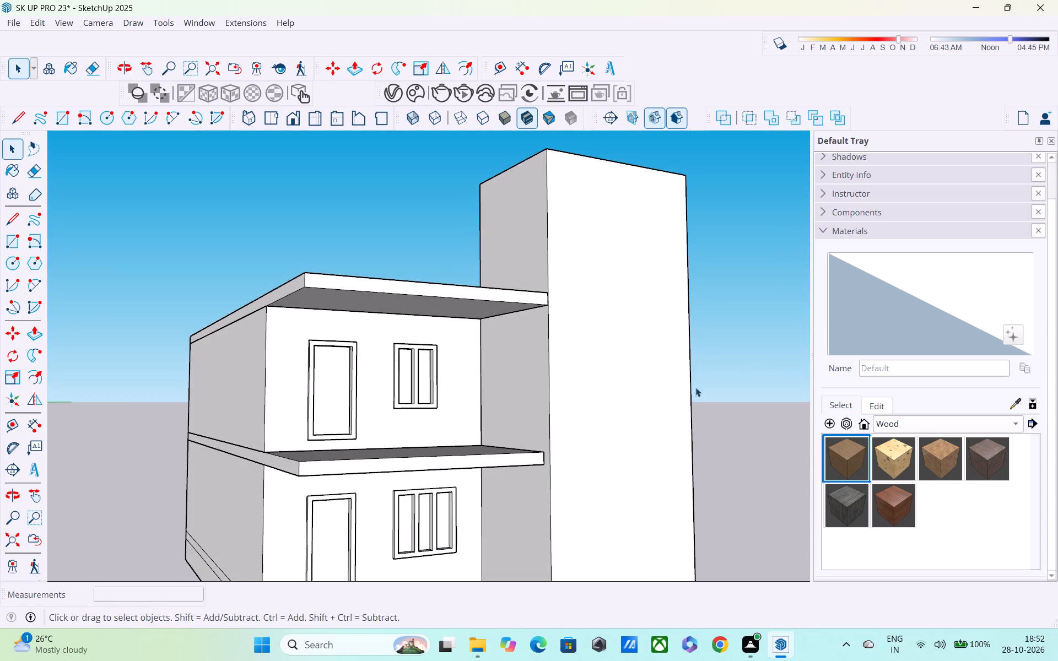
Open the balcony slab group and place a Tape Measure guide 1' in from the side edge of its top face.
scroll(522, 450, "up", 4)
middle_click_drag(484, 452, 502, 501)
double_click(459, 492)
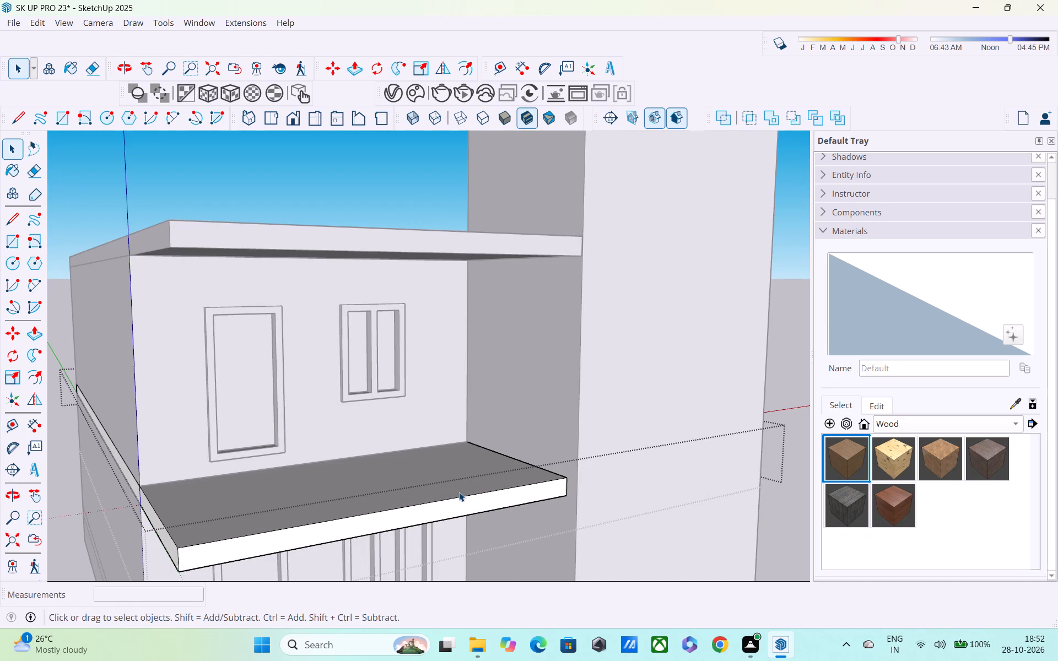
key("t")
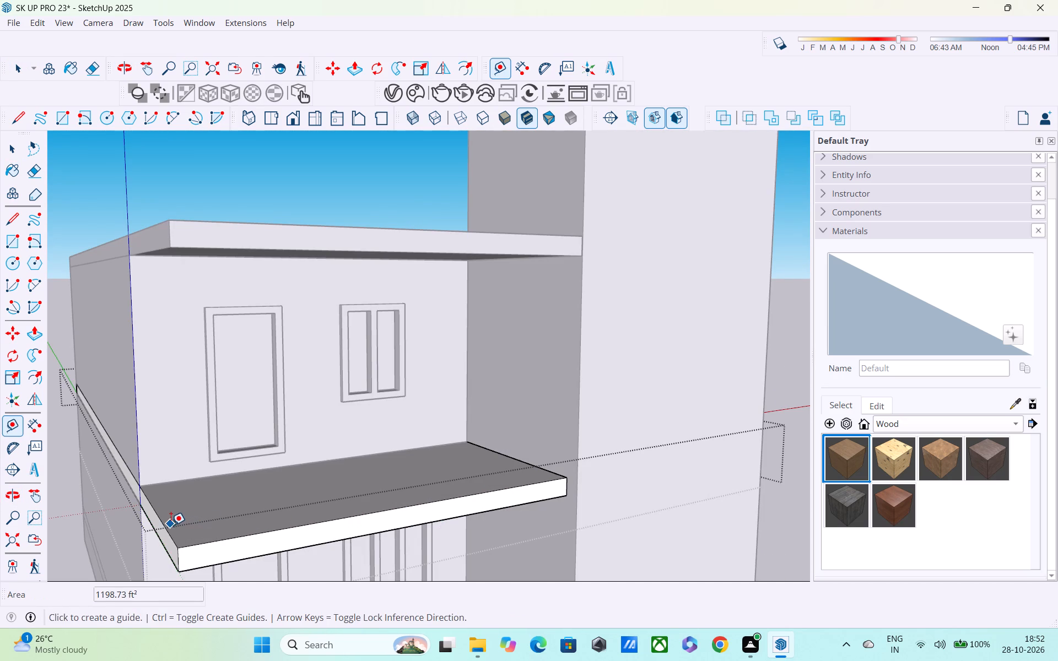
left_click(166, 524)
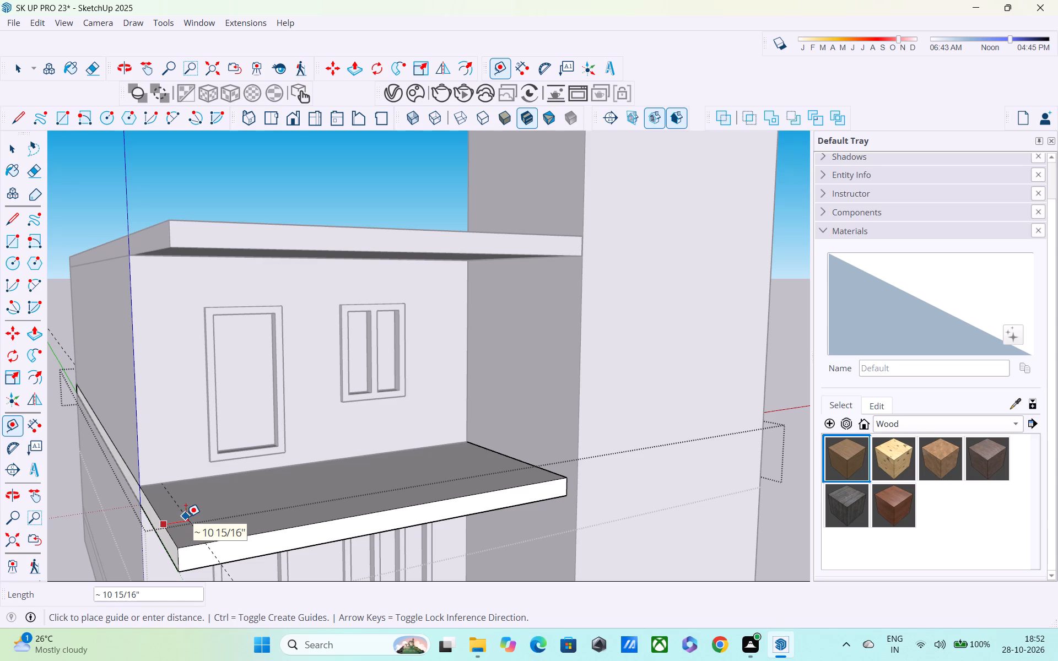
type("1'")
key("Return")
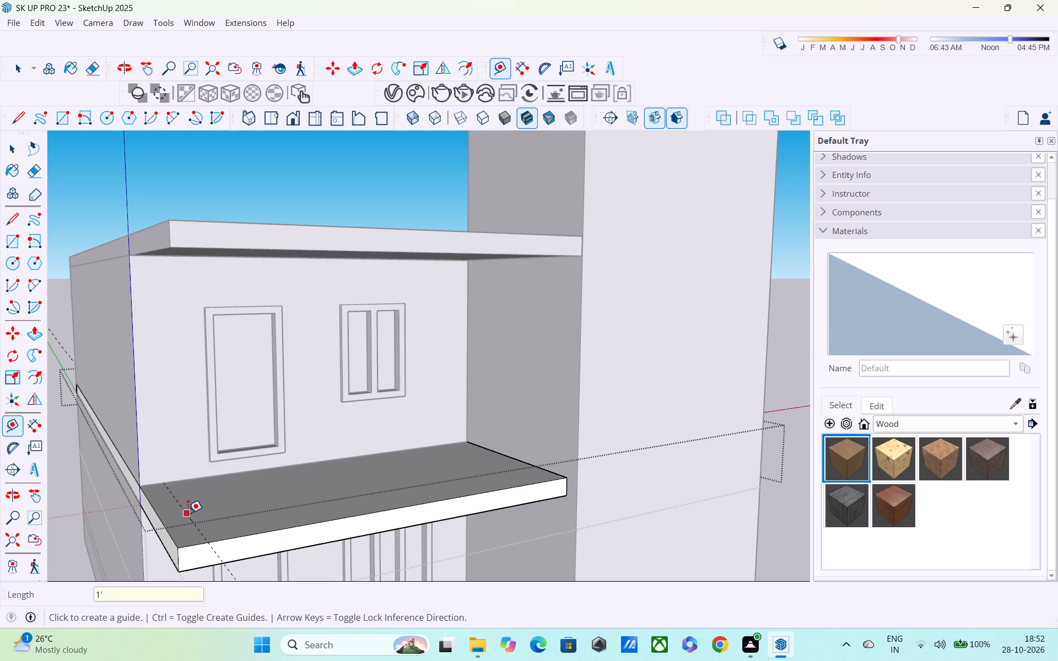
Place a second Tape Measure guide 6" further in from the side guide on the balcony slab's top face.
left_click(187, 512)
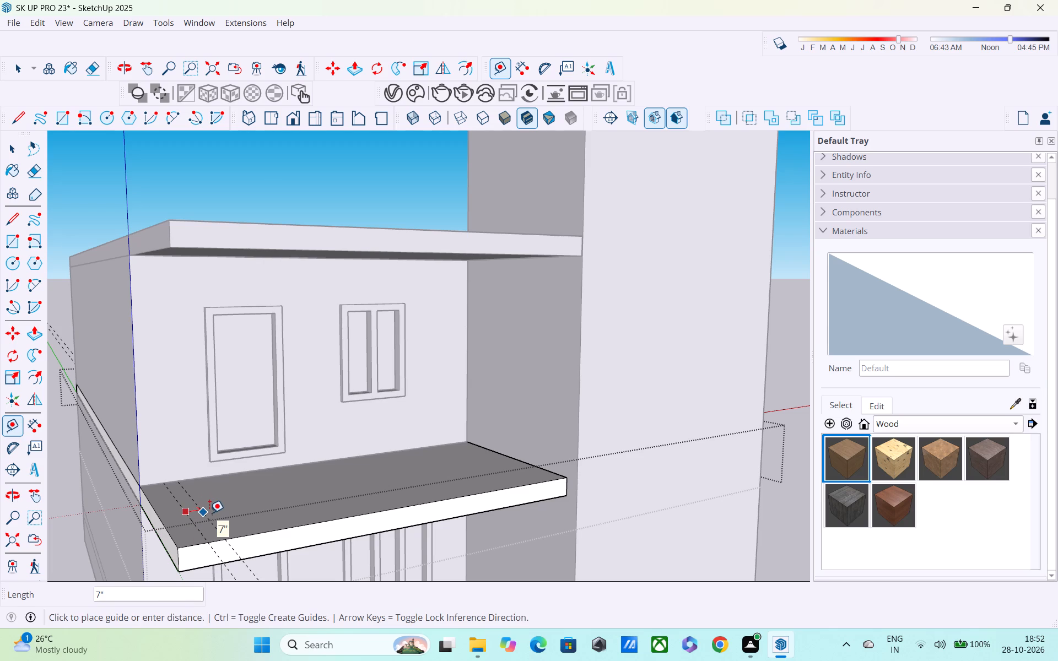
type("6\"")
key("Return")
Place two Tape Measure guides parallel to the slab's front edge, one 7" in and another 7" beyond it.
middle_click_drag(273, 519, 465, 552)
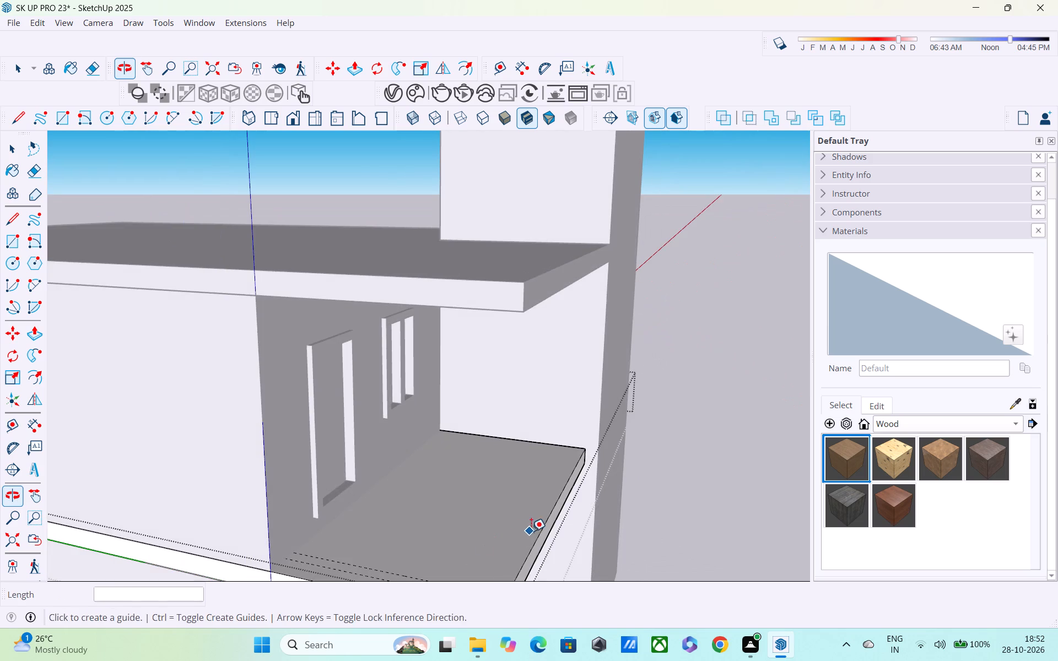
middle_click_drag(531, 531, 560, 496)
scroll(566, 495, "up", 3)
left_click(575, 506)
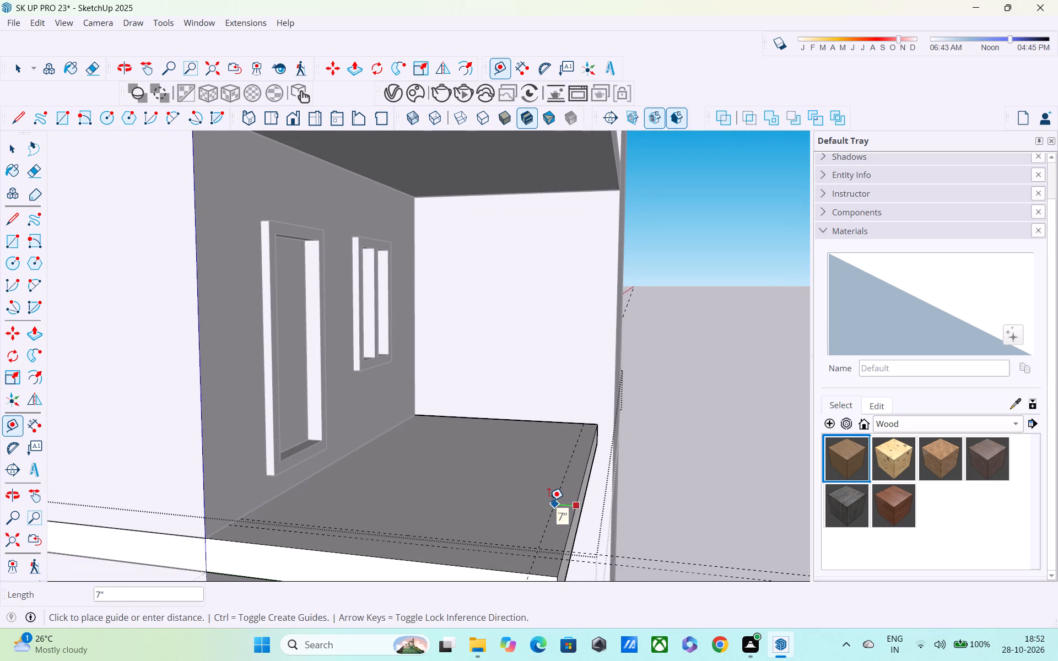
left_click(549, 501)
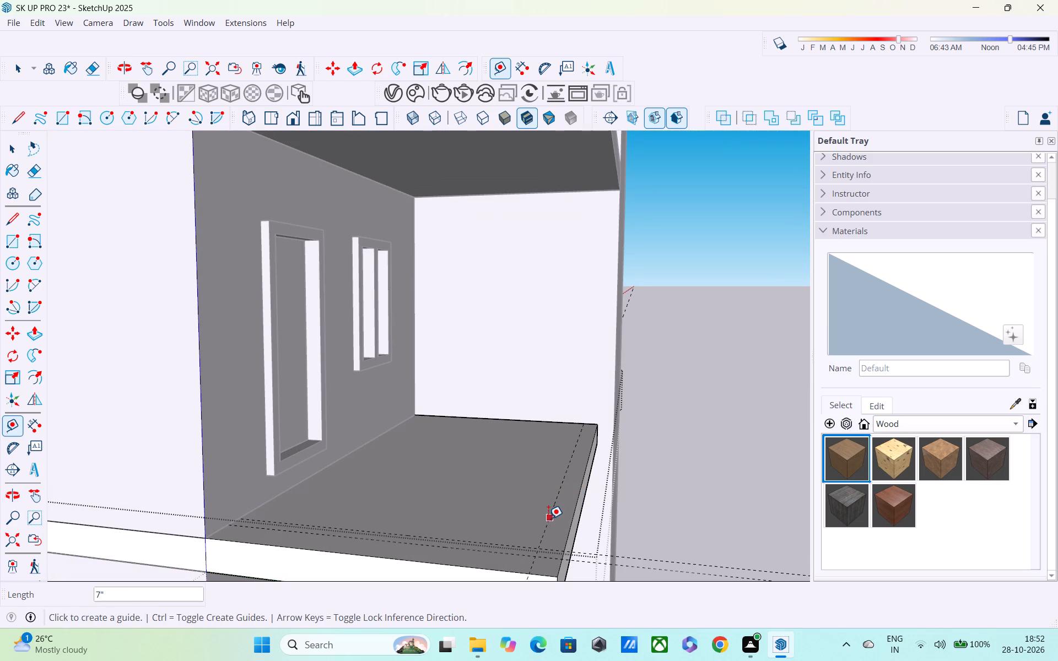
left_click(548, 518)
left_click(535, 518)
Draw lines along the guides to outline a closed L-shaped parapet strip along the side and front of the balcony slab.
middle_click_drag(533, 519, 452, 532)
scroll(443, 518, "down", 5)
middle_click_drag(442, 524, 281, 533)
scroll(279, 532, "up", 1)
scroll(267, 516, "down", 2)
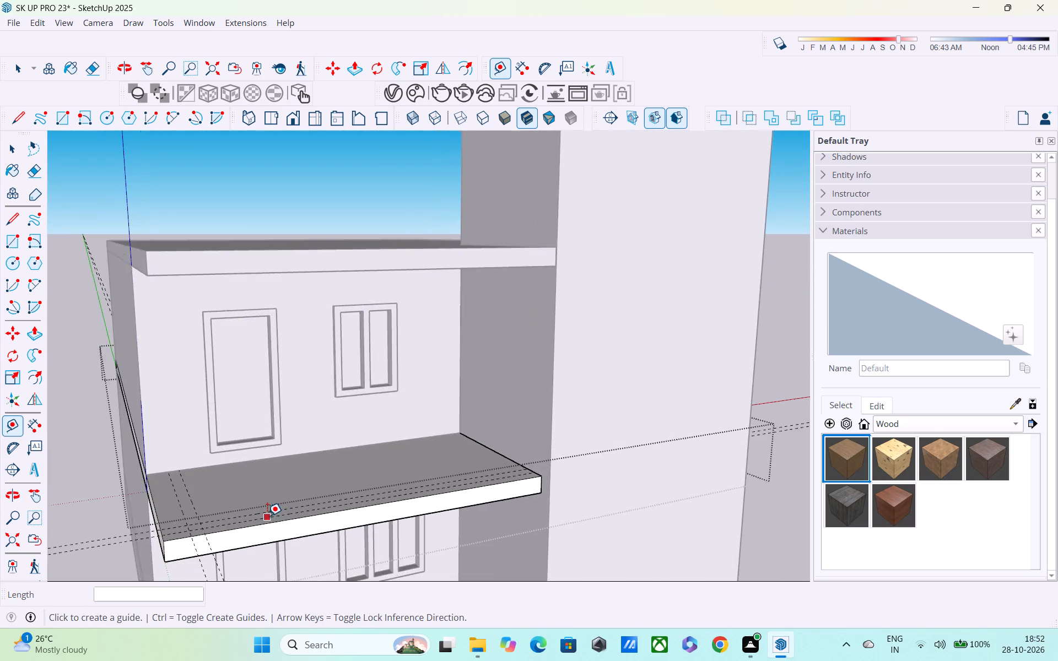
scroll(267, 516, "down", 2)
scroll(261, 522, "up", 1)
middle_click_drag(262, 549, 263, 619)
scroll(237, 528, "up", 4)
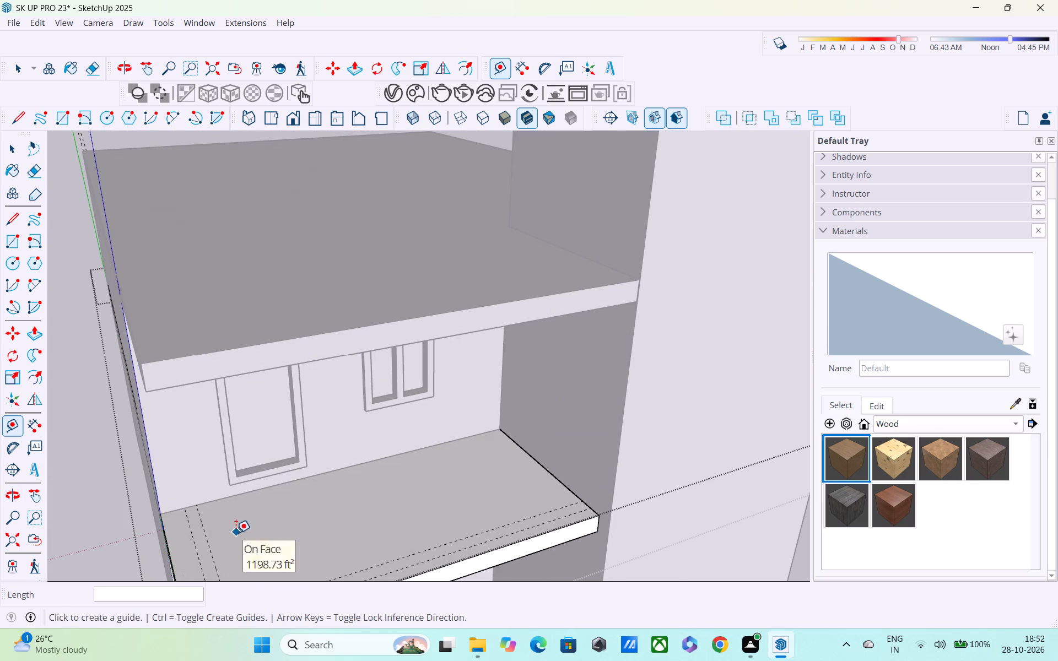
middle_click_drag(236, 533, 260, 459, "shift")
key("l")
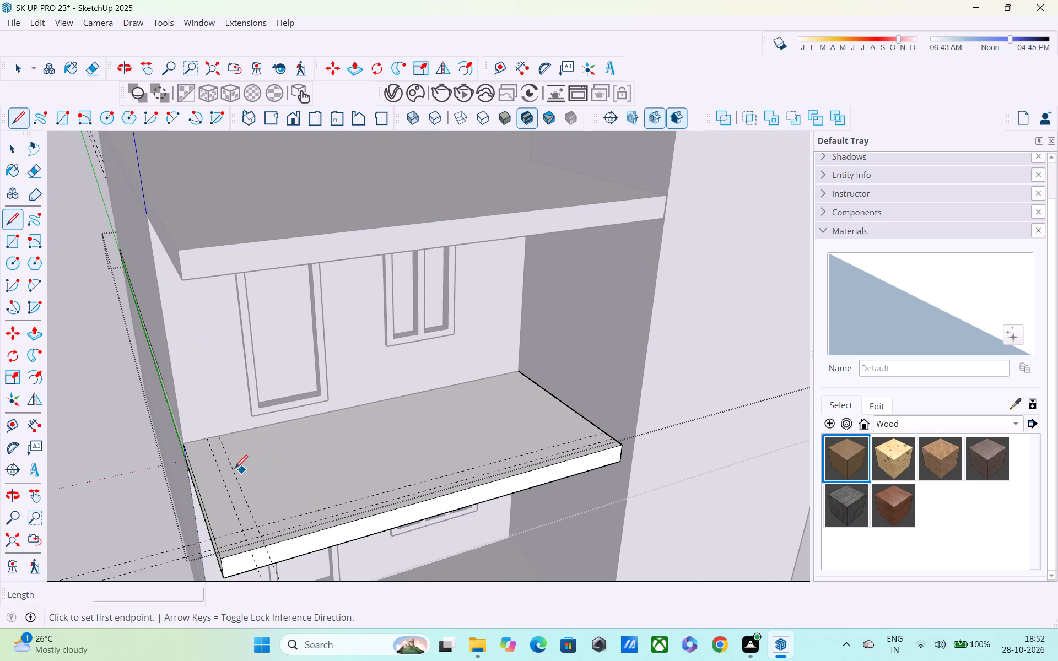
left_click(209, 441)
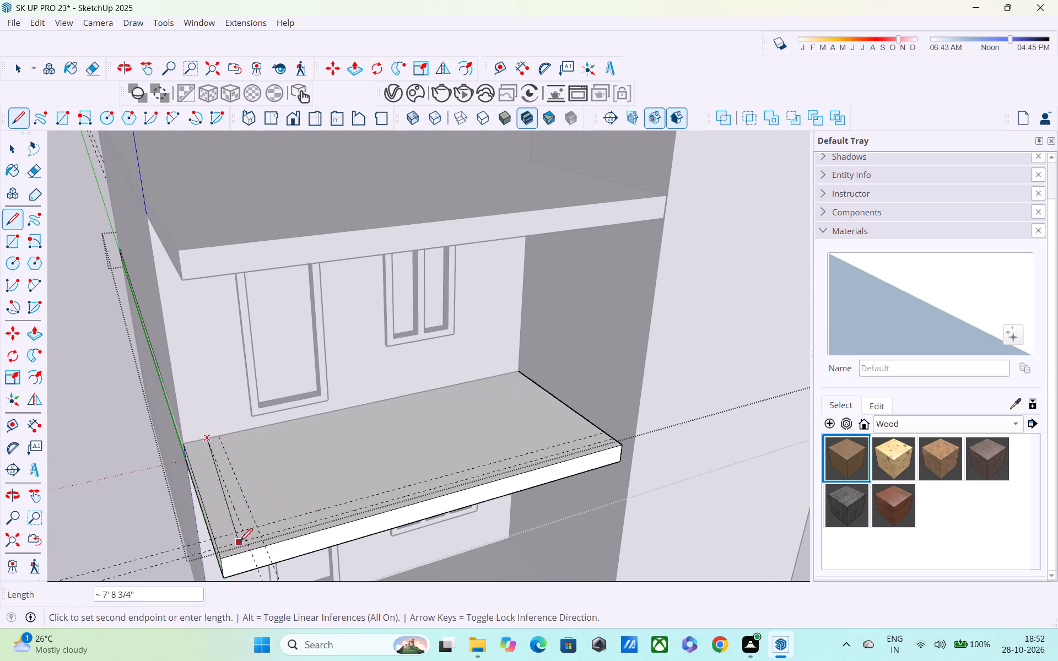
left_click(244, 545)
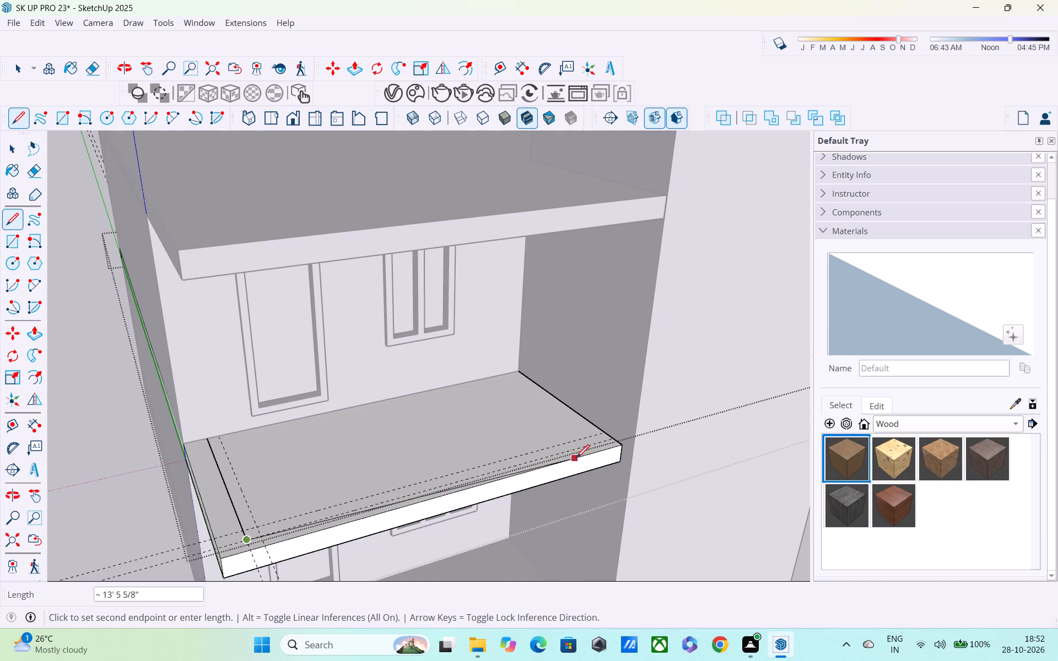
left_click(611, 442)
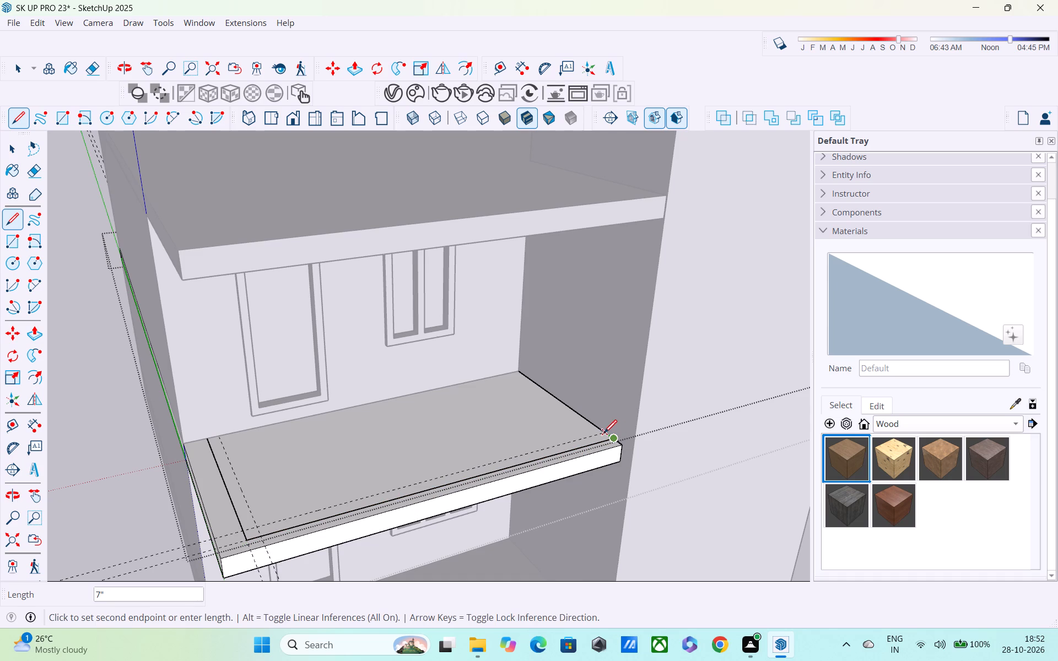
left_click(604, 434)
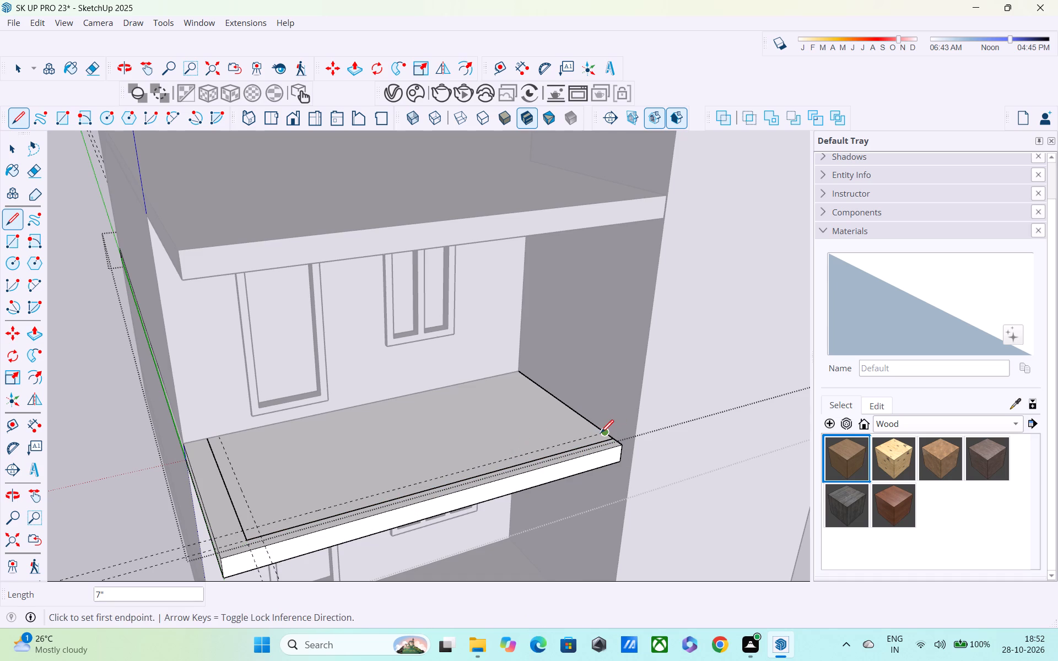
left_click(601, 434)
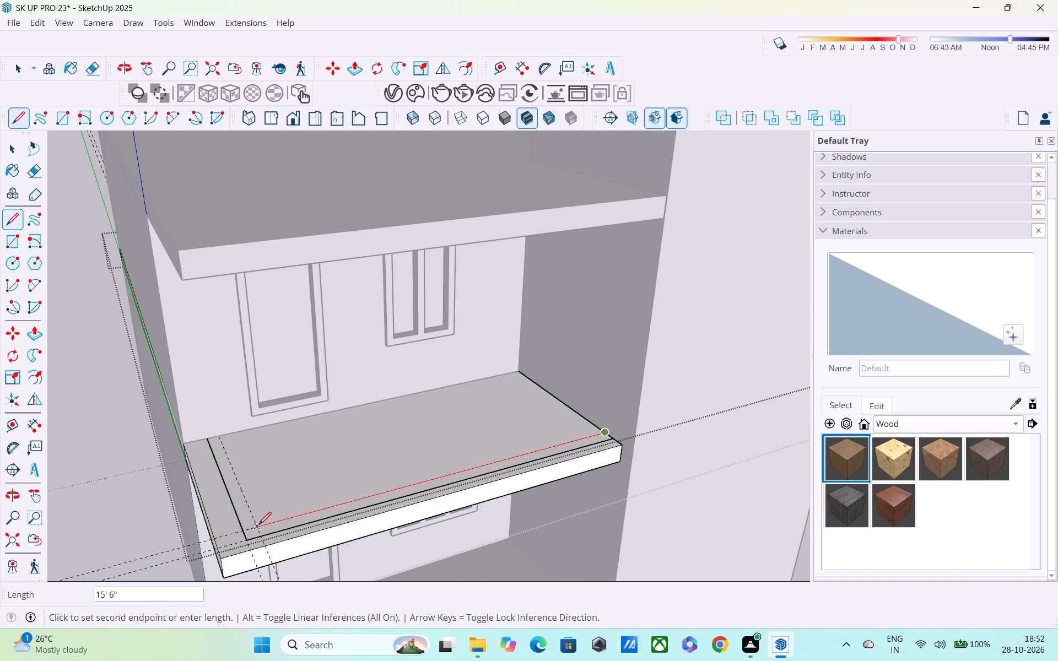
left_click(258, 526)
left_click(220, 440)
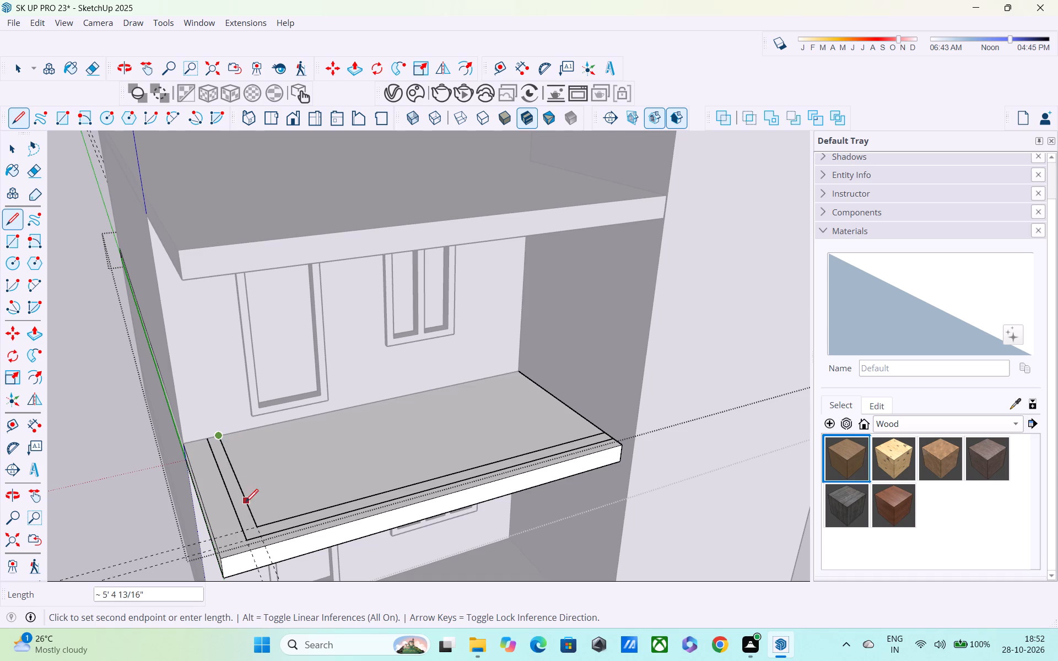
left_click(209, 436)
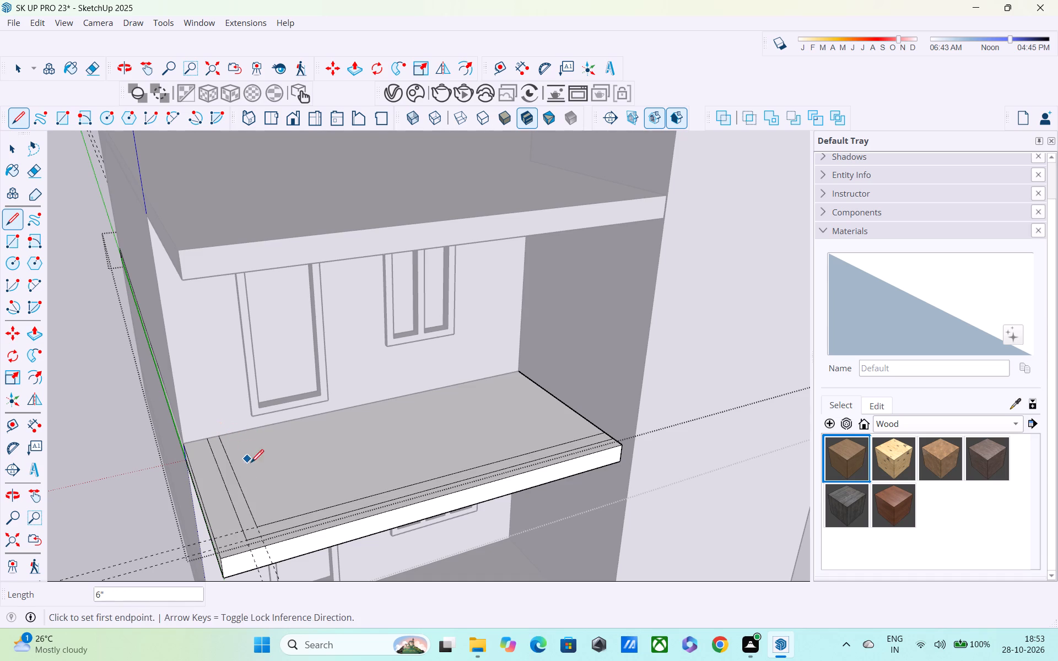
Push/Pull the L-shaped strip up 3' as a balcony parapet, and revise its height to 2.5'.
key("space")
key("p")
left_click(255, 525)
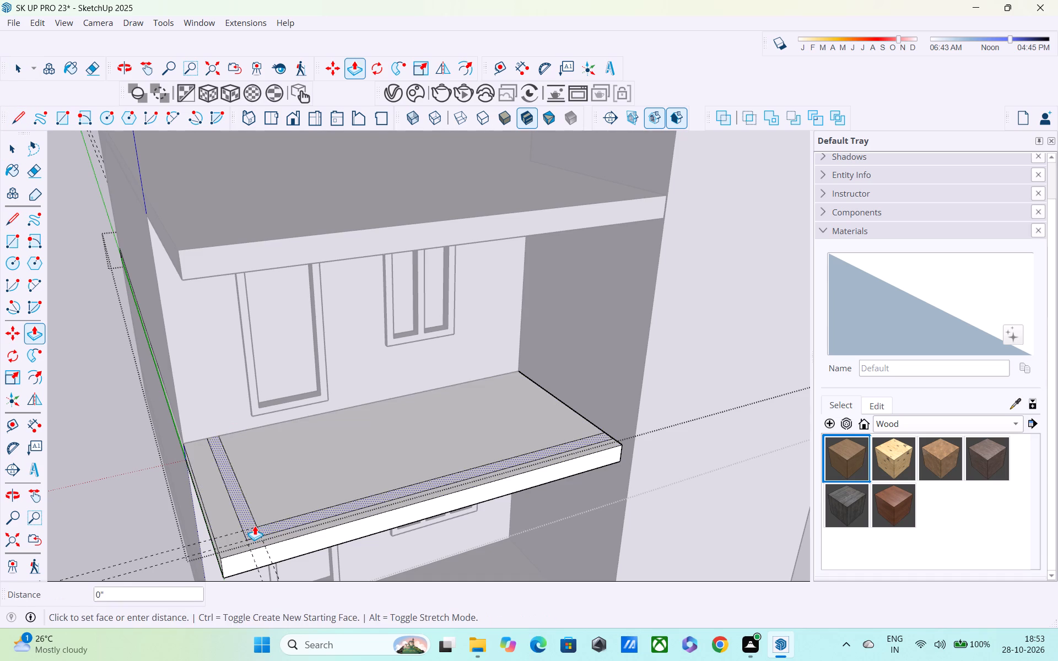
middle_click_drag(257, 507, 394, 451)
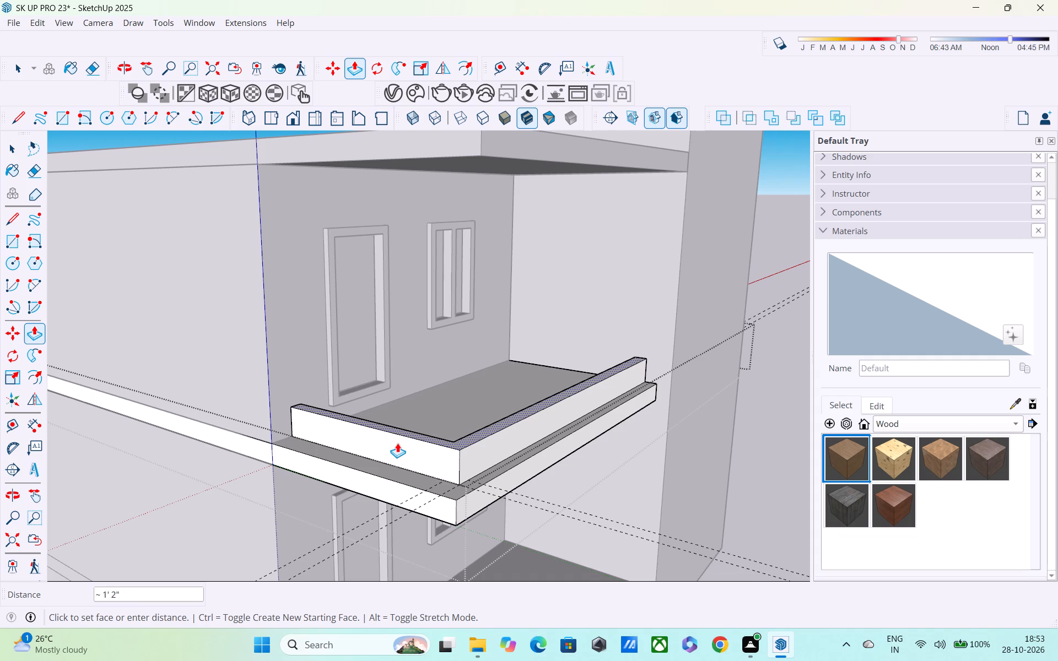
type("3'")
key("Return")
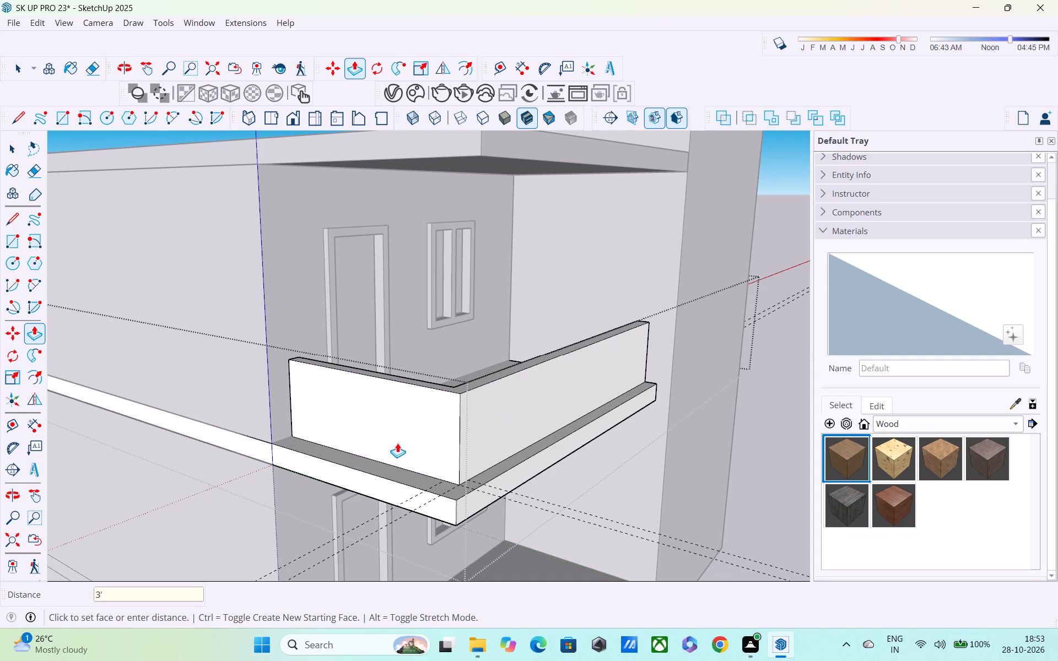
type("2.5'")
key("Return")
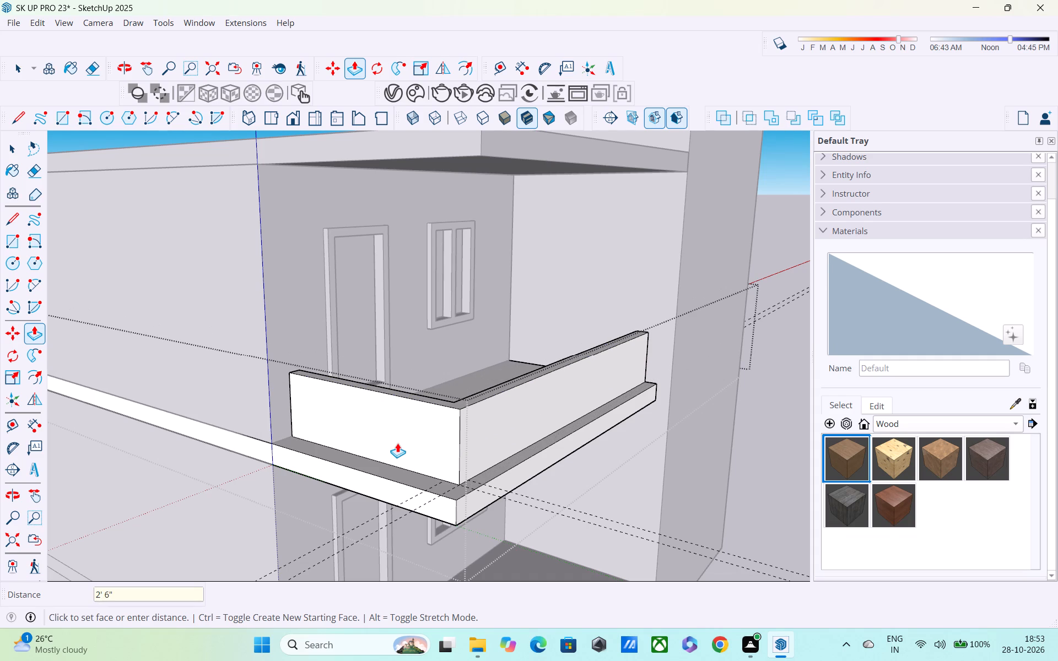
Examine the parapet's height against the facade, upper door and windows from the front and side.
scroll(404, 441, "down", 1)
middle_click_drag(353, 441, 315, 420)
scroll(323, 426, "down", 5)
middle_click_drag(359, 419, 266, 389)
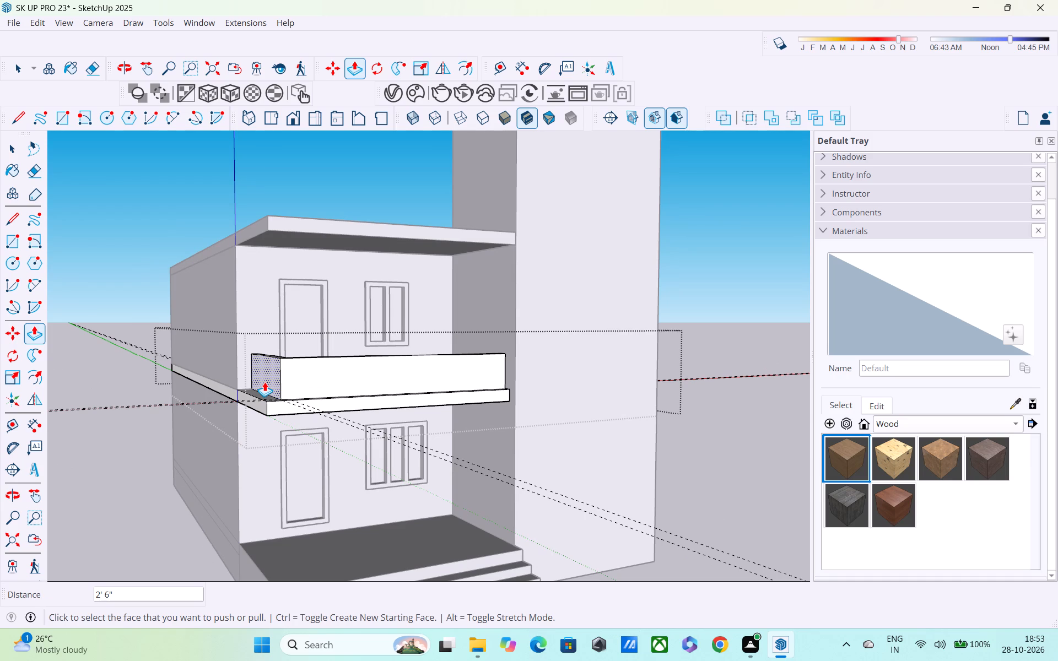
scroll(263, 374, "down", 2)
middle_click_drag(262, 373, 198, 389)
scroll(200, 392, "up", 3)
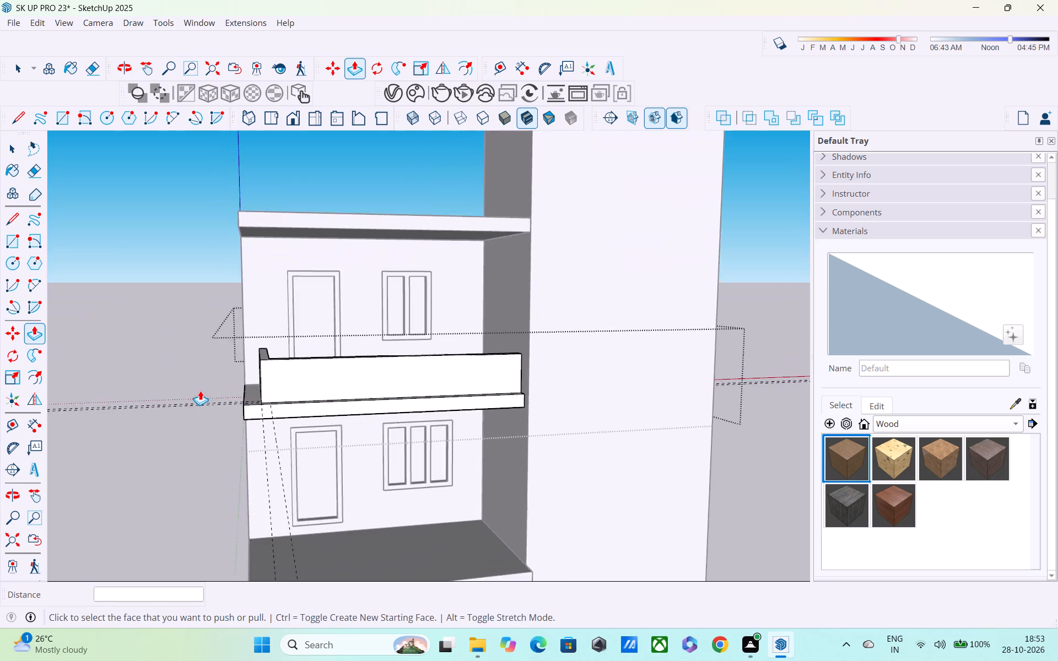
scroll(200, 391, "up", 1)
middle_click_drag(231, 392, 294, 357)
scroll(294, 357, "up", 1)
scroll(303, 358, "down", 3)
middle_click_drag(305, 360, 327, 417)
scroll(335, 377, "up", 2)
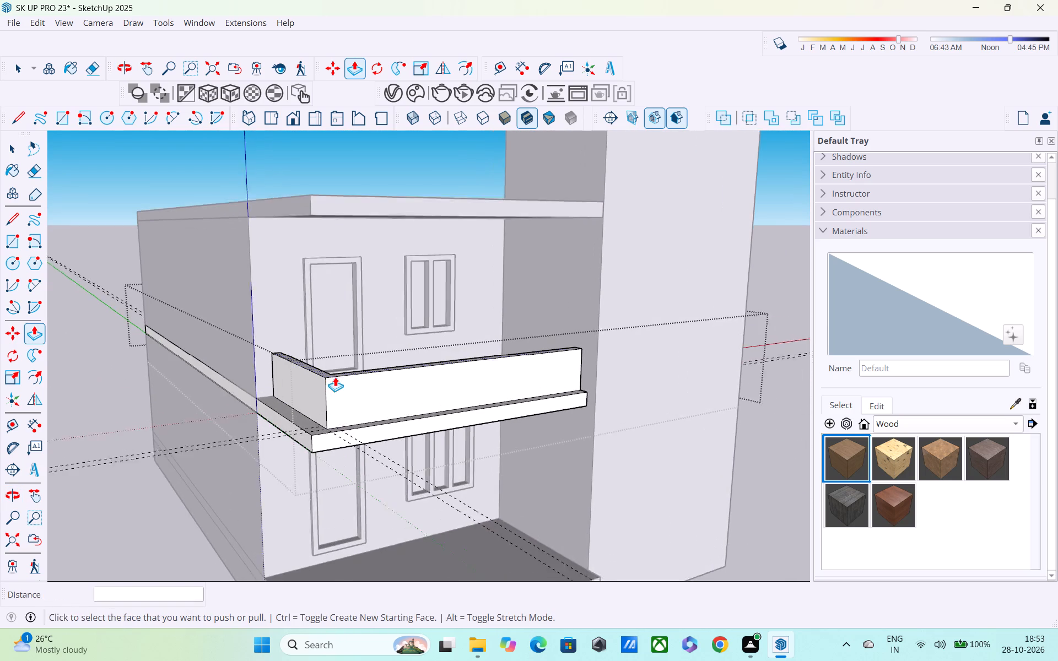
scroll(335, 377, "up", 1)
Reduce the parapet's extrusion height to 2', and lower it further to 1.5'.
type("2'")
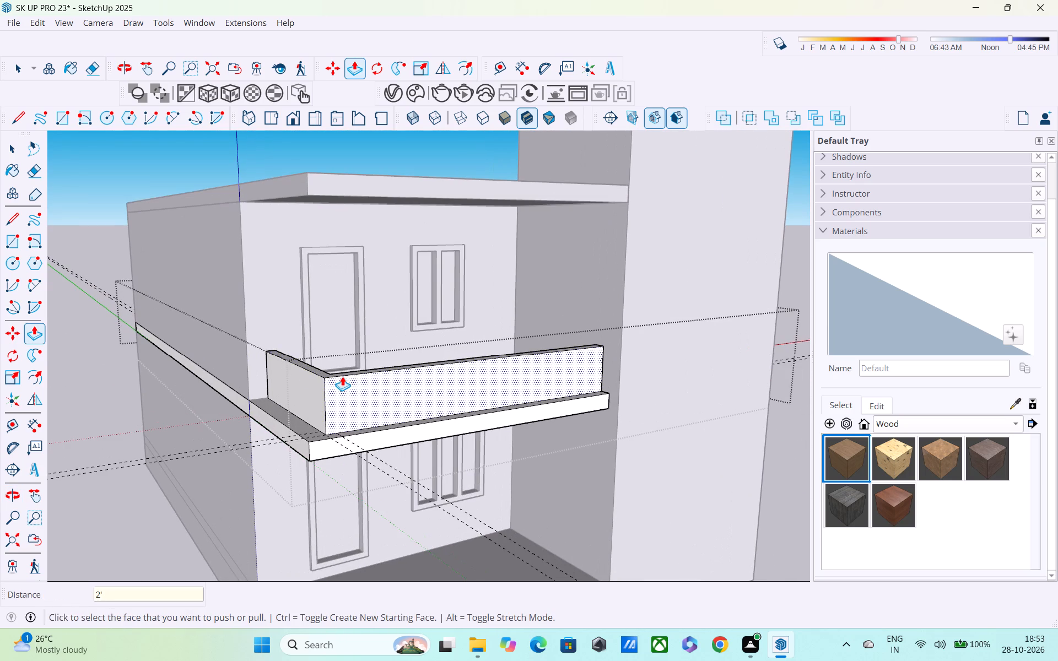
key("Return")
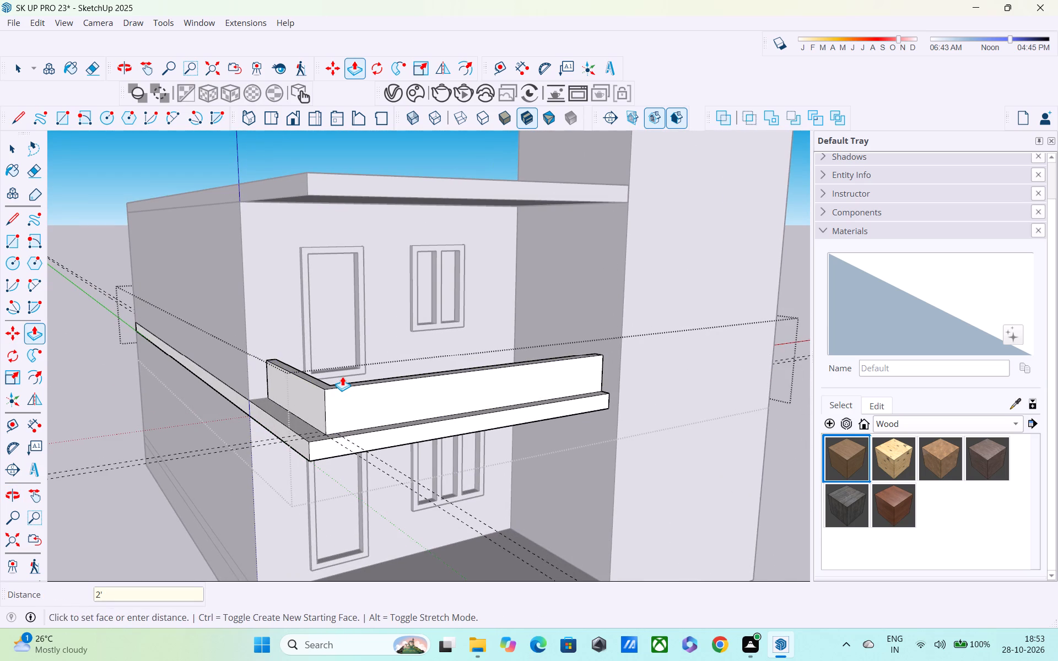
type("1.5'")
key("Return")
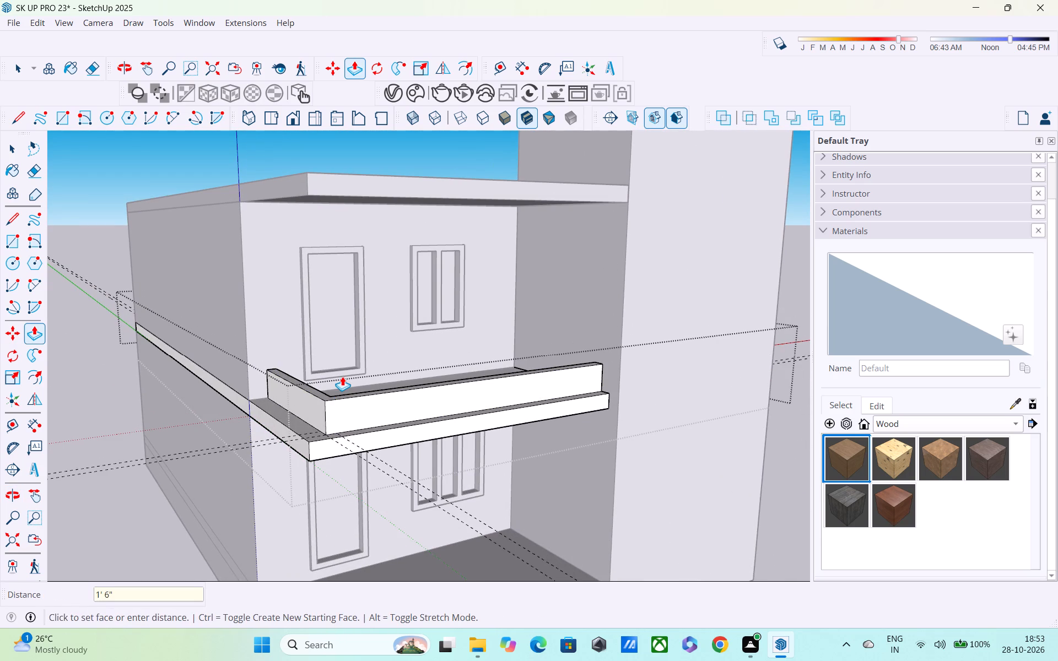
Examine the lowered parapet's proportions on the balcony from below, the front and the side.
scroll(342, 376, "up", 1)
middle_click_drag(342, 376, 321, 331)
scroll(321, 330, "up", 1)
scroll(321, 330, "down", 2)
scroll(327, 365, "up", 1)
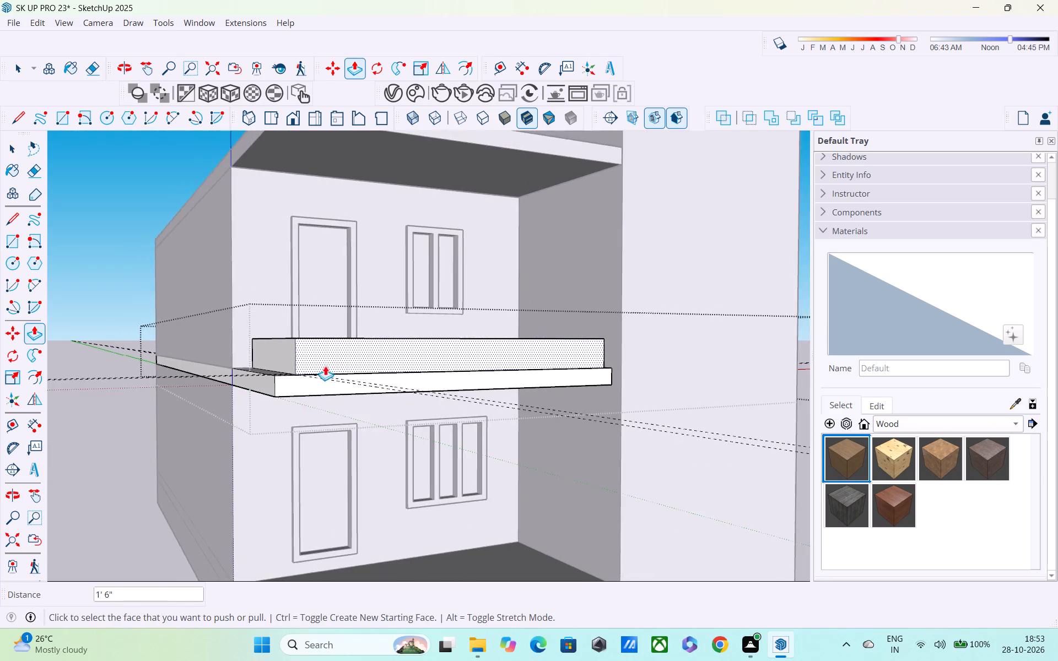
scroll(325, 366, "down", 1)
middle_click_drag(325, 366, 226, 334)
scroll(226, 334, "down", 1)
scroll(224, 337, "up", 1)
scroll(218, 334, "down", 3)
scroll(228, 358, "up", 1)
middle_click_drag(229, 359, 277, 418)
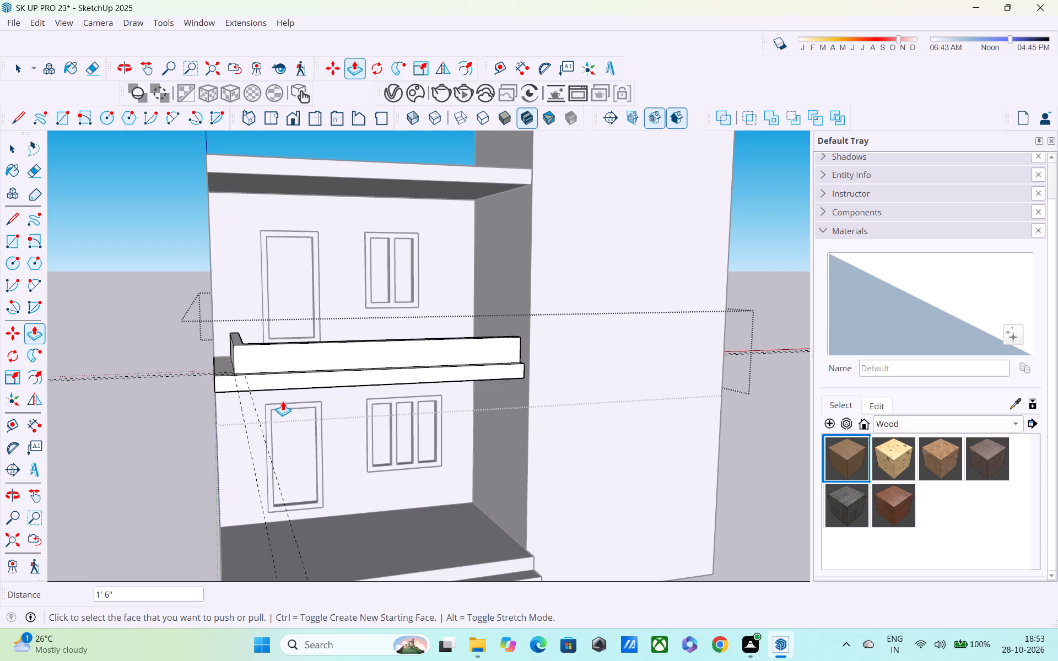
Pull the parapet's L-shaped top face up by about 5 3/4".
middle_click_drag(290, 420, 439, 522)
scroll(439, 473, "up", 5)
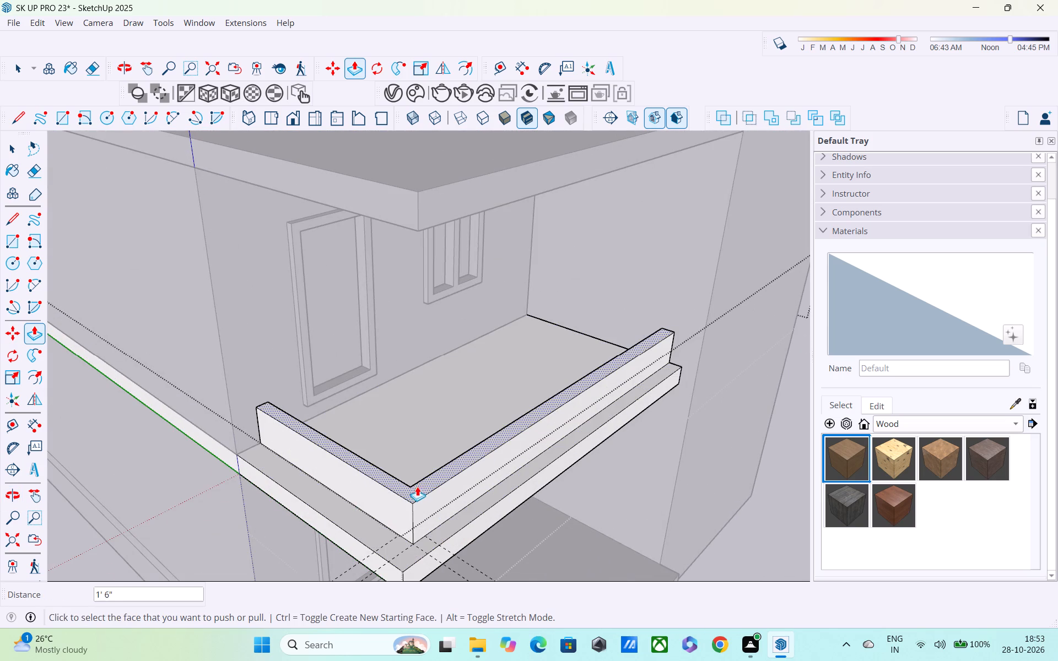
left_click(417, 486)
left_click_drag(415, 487, 416, 474)
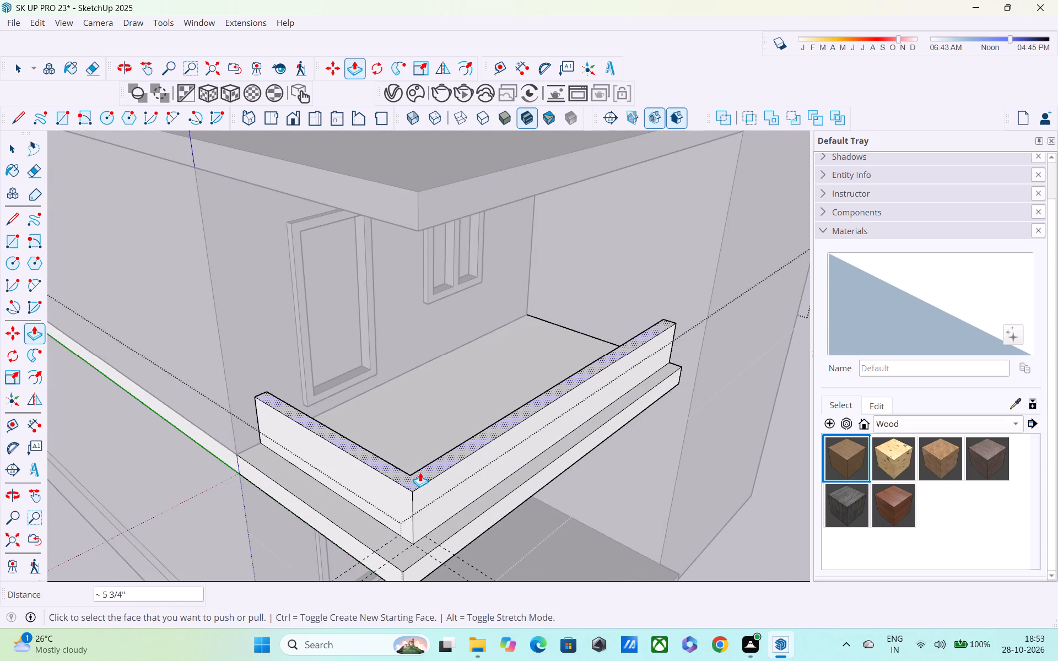
Examine the raised parapet and the balcony slab from below, above and the side.
middle_click_drag(420, 490, 413, 323)
scroll(401, 314, "down", 1)
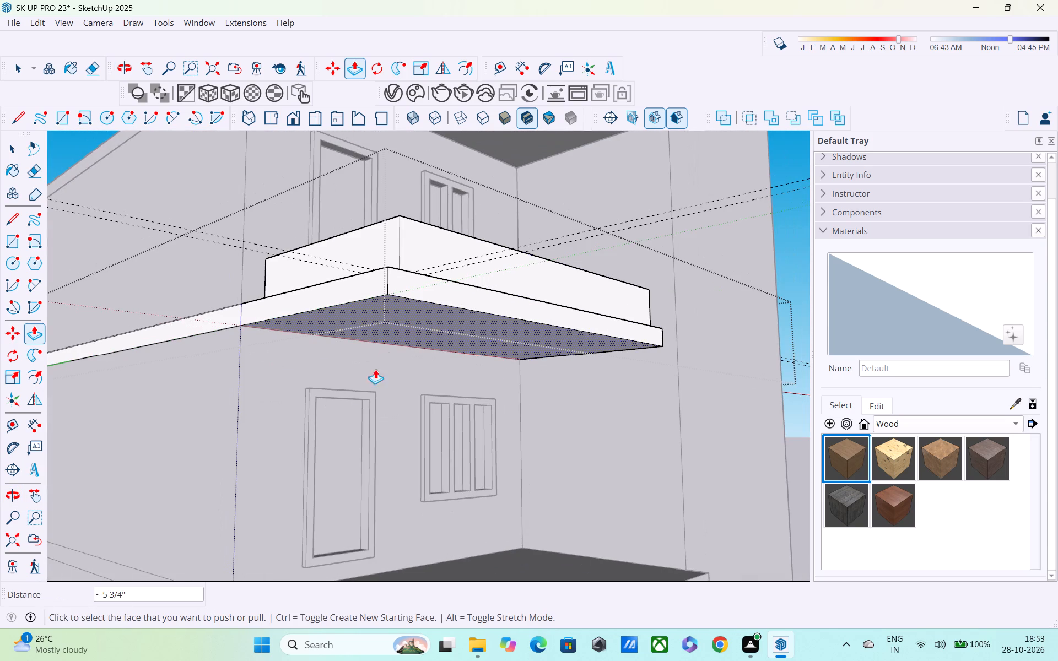
scroll(305, 309, "down", 4)
middle_click_drag(313, 294, 266, 403)
scroll(313, 294, "up", 1)
scroll(257, 384, "down", 5)
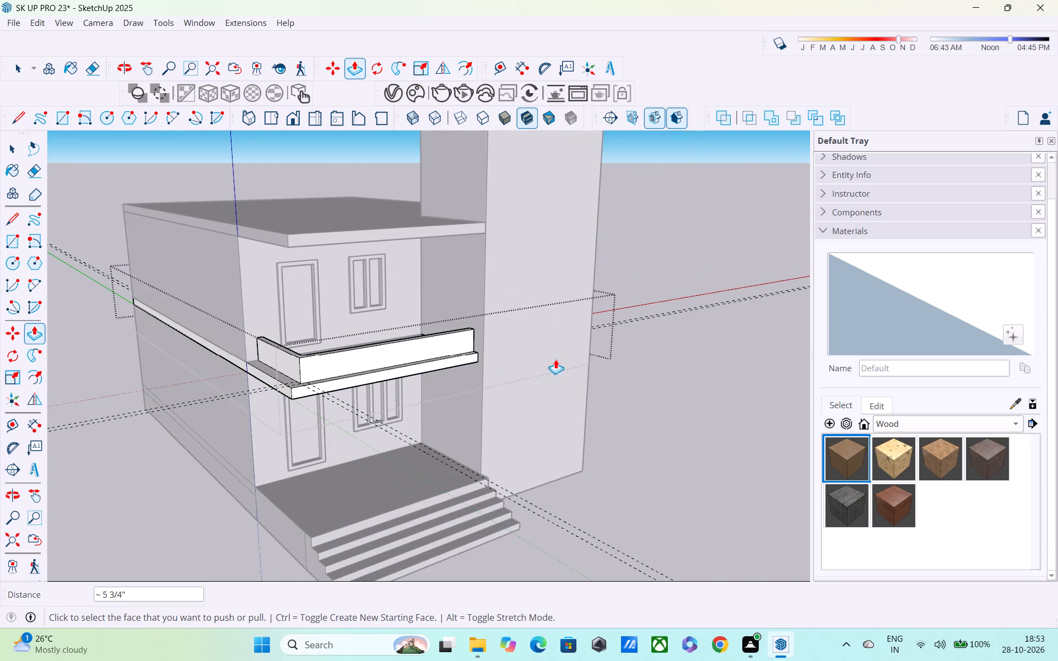
key("Escape")
key("space")
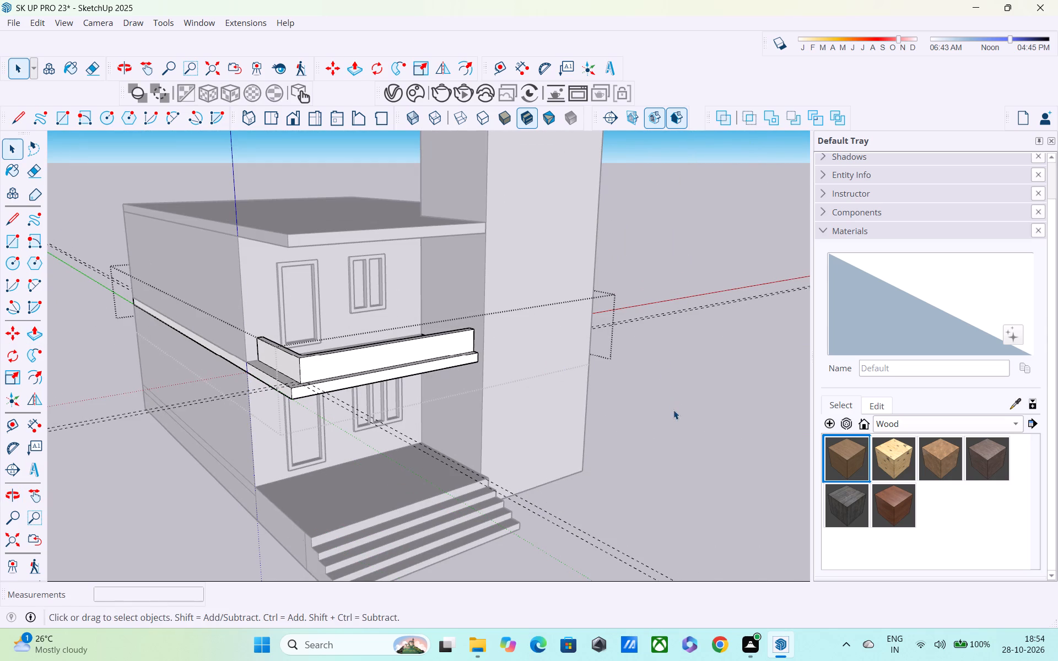
middle_click_drag(670, 410, 585, 410)
scroll(358, 381, "up", 4)
middle_click_drag(294, 297, 472, 300)
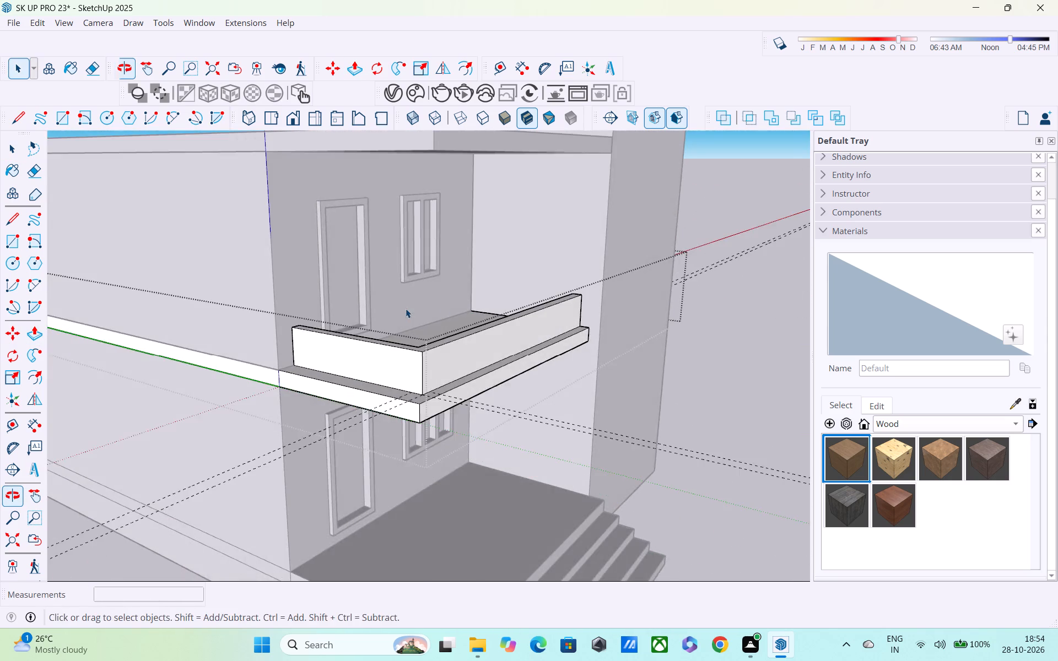
Draw a 6" line across the parapet's top face at its inner corner, separating the side arm from the front arm.
scroll(404, 310, "up", 4)
middle_click_drag(375, 348, 328, 342)
scroll(325, 340, "up", 1)
scroll(319, 335, "down", 9)
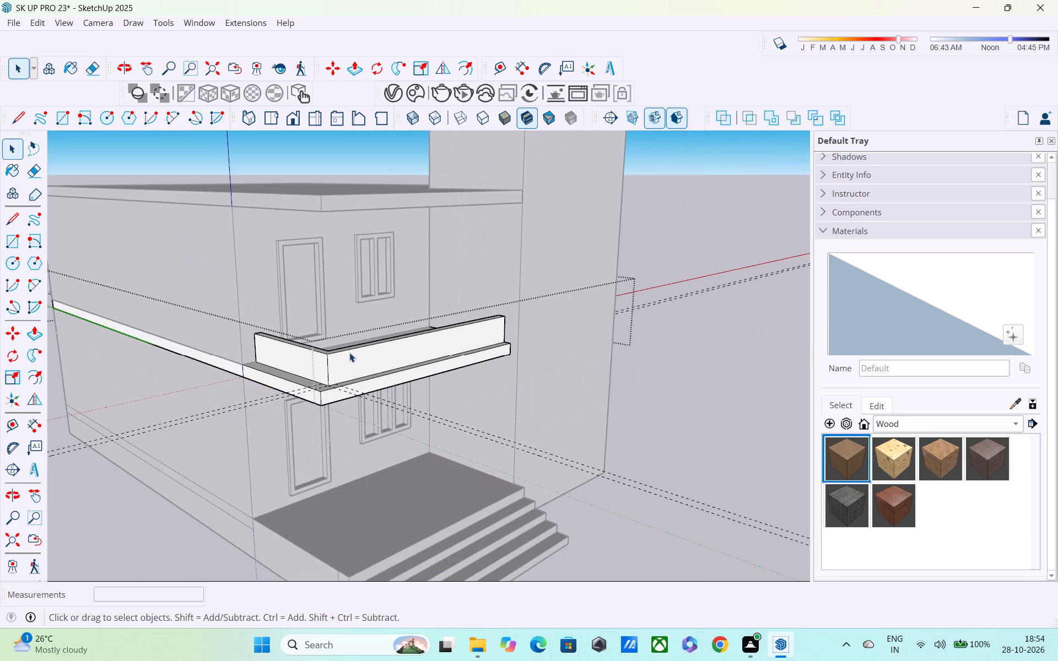
scroll(349, 353, "down", 2)
middle_click_drag(353, 355, 261, 402)
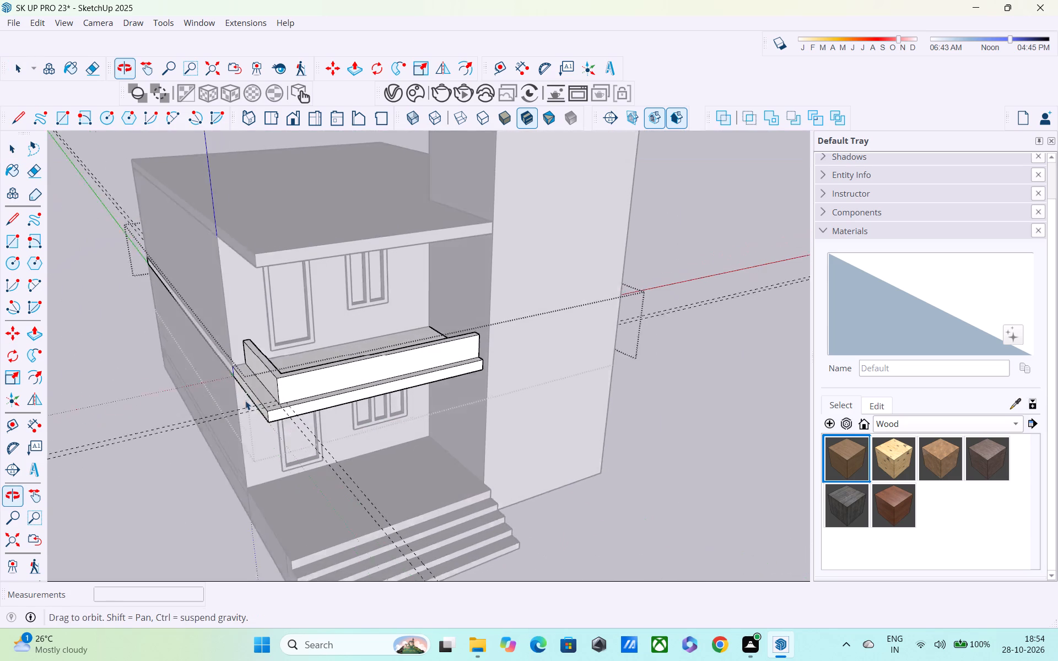
scroll(238, 367, "up", 4)
scroll(311, 381, "up", 1)
middle_click_drag(307, 398, 235, 483)
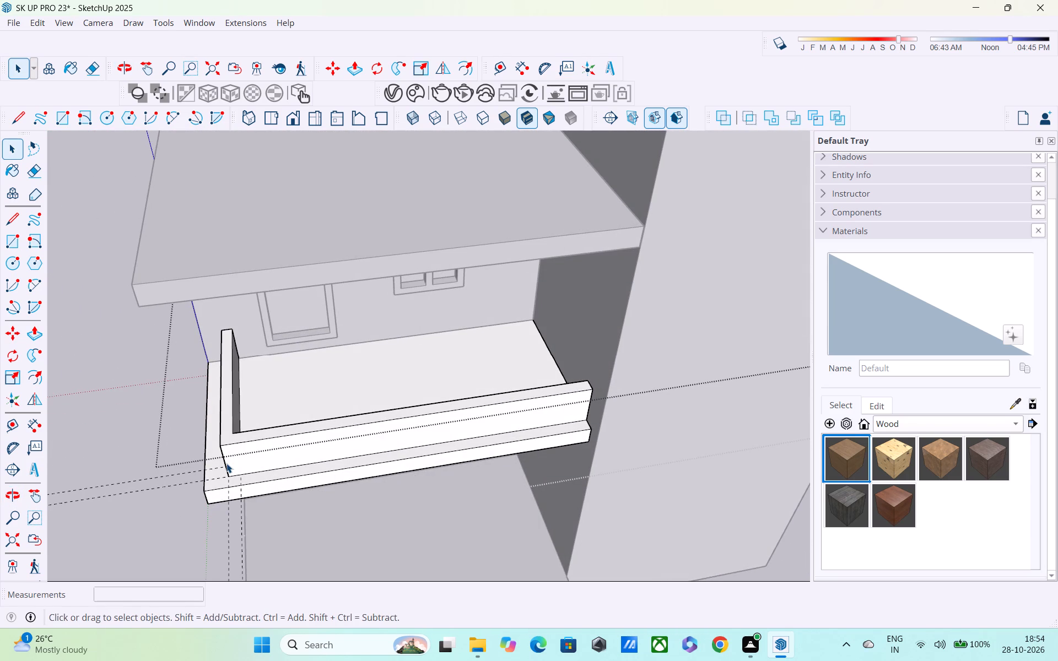
key("l")
scroll(226, 451, "up", 3)
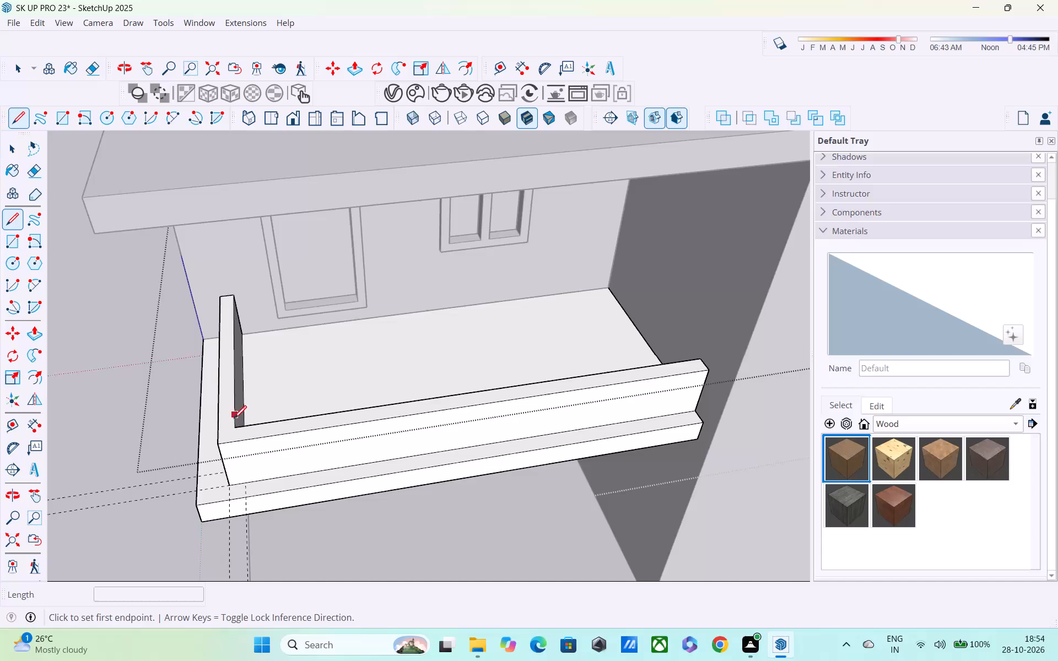
left_click(235, 431)
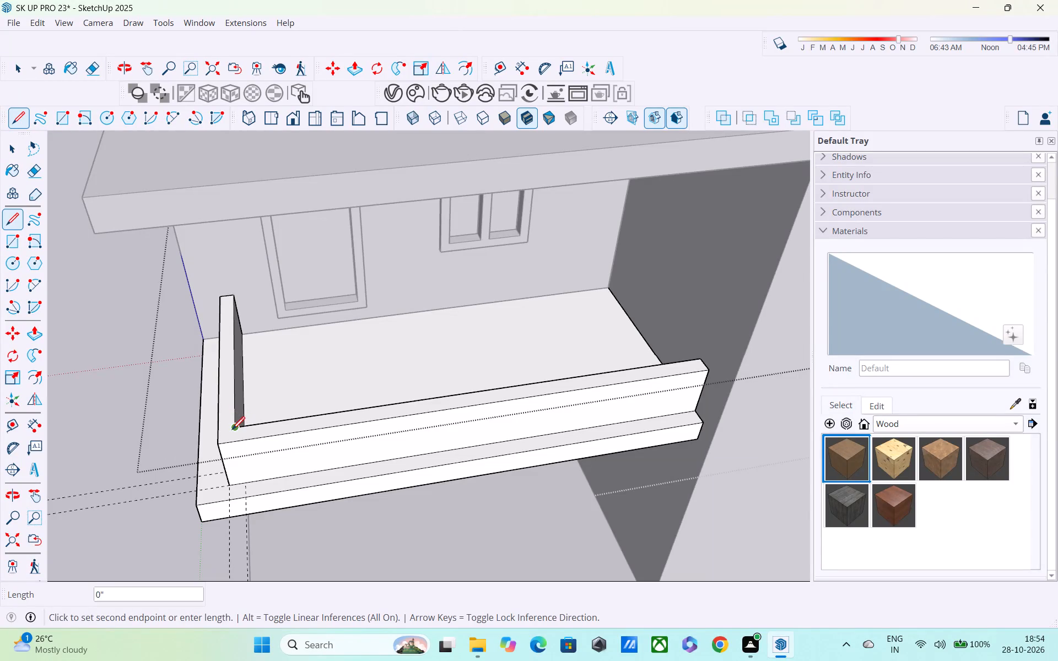
left_click(218, 432)
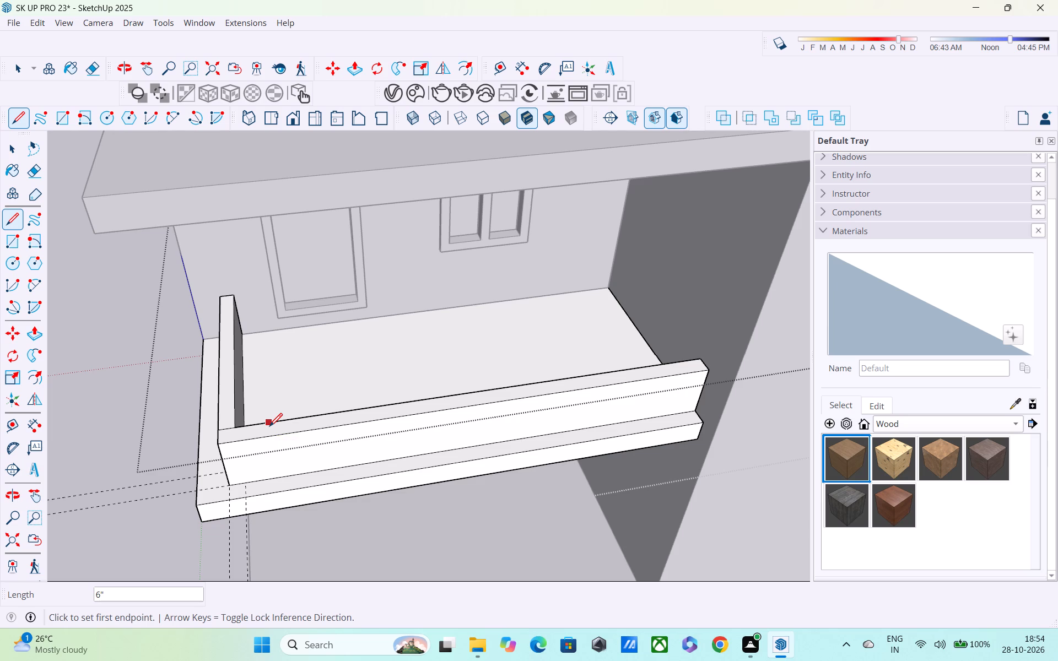
Draw a rectangle about 2' 9" by 7" on the front parapet's top face, starting at the outer corner.
middle_click_drag(278, 430, 253, 474)
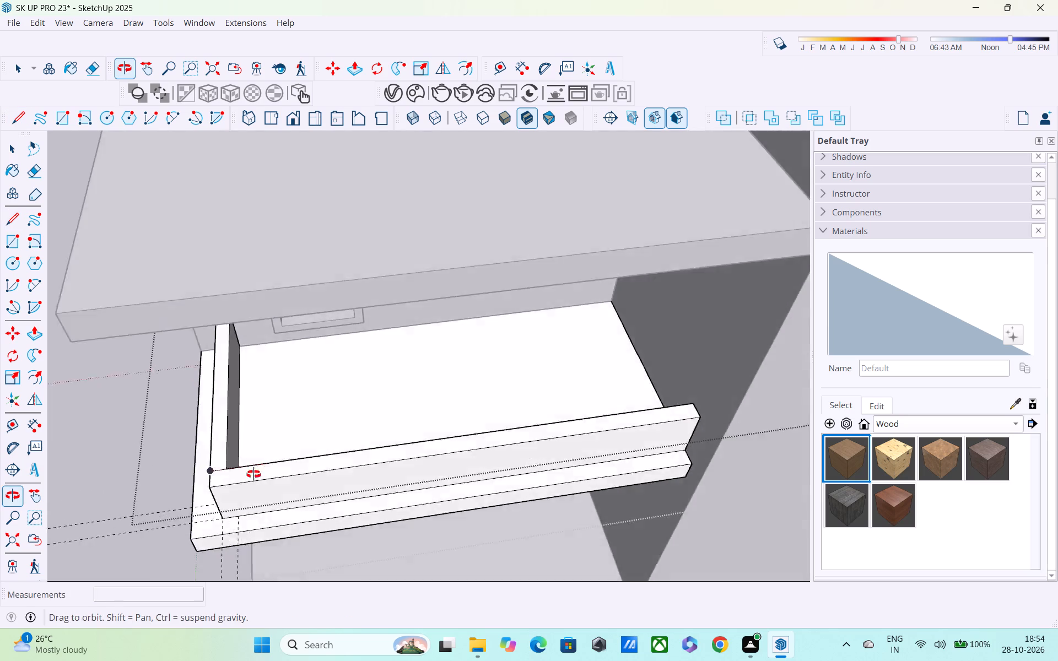
middle_click_drag(253, 474, 218, 479)
scroll(213, 463, "down", 1)
scroll(209, 445, "up", 3)
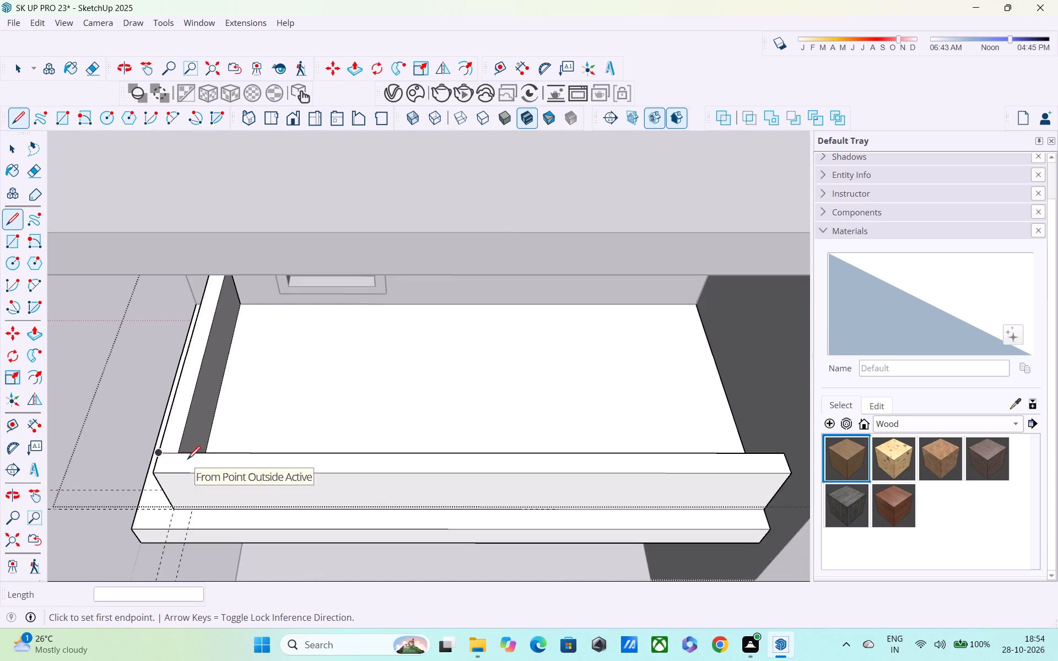
key("r")
left_click(155, 458)
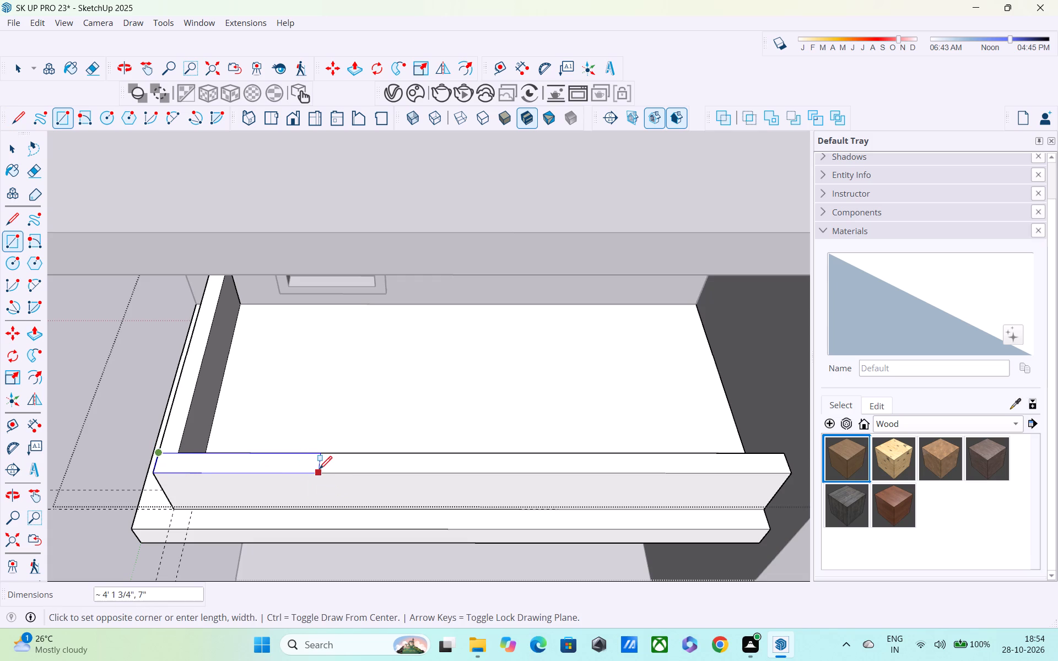
scroll(308, 468, "up", 1)
middle_click_drag(308, 468, 290, 437)
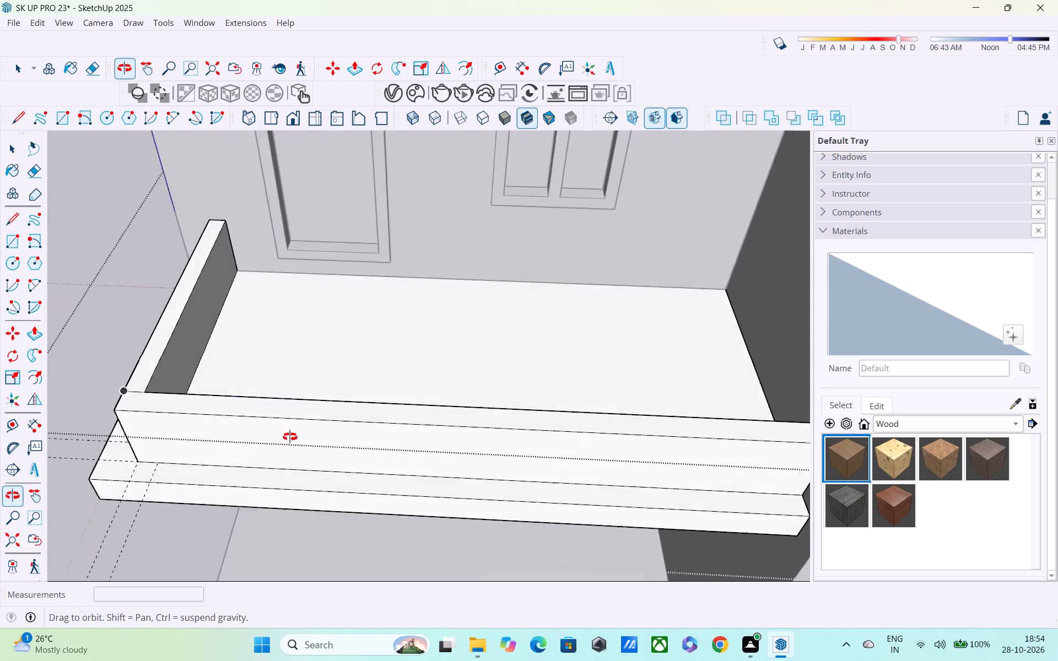
middle_click_drag(290, 437, 311, 389)
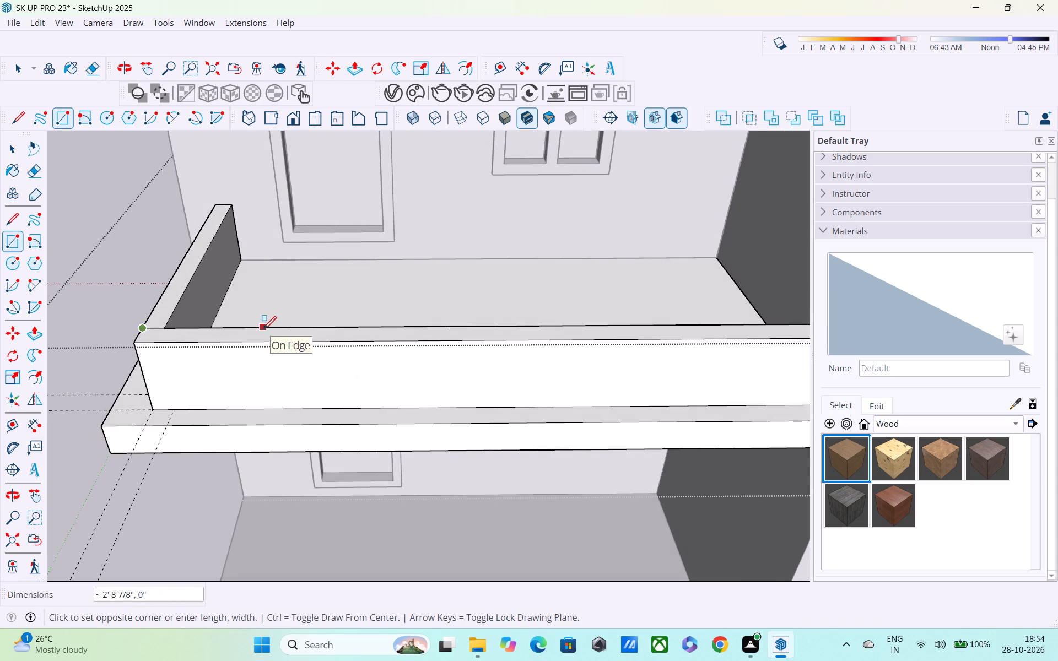
middle_click_drag(284, 351, 316, 356, "shift")
middle_click_drag(312, 299, 317, 245)
scroll(319, 254, "up", 3)
middle_click_drag(323, 266, 357, 370)
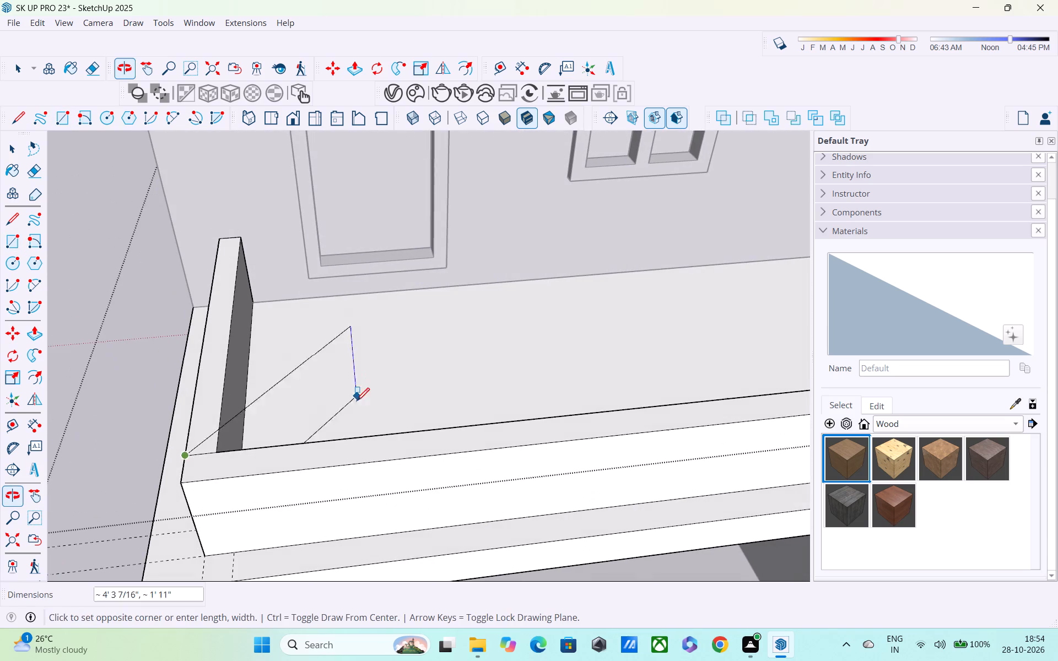
left_click(369, 462)
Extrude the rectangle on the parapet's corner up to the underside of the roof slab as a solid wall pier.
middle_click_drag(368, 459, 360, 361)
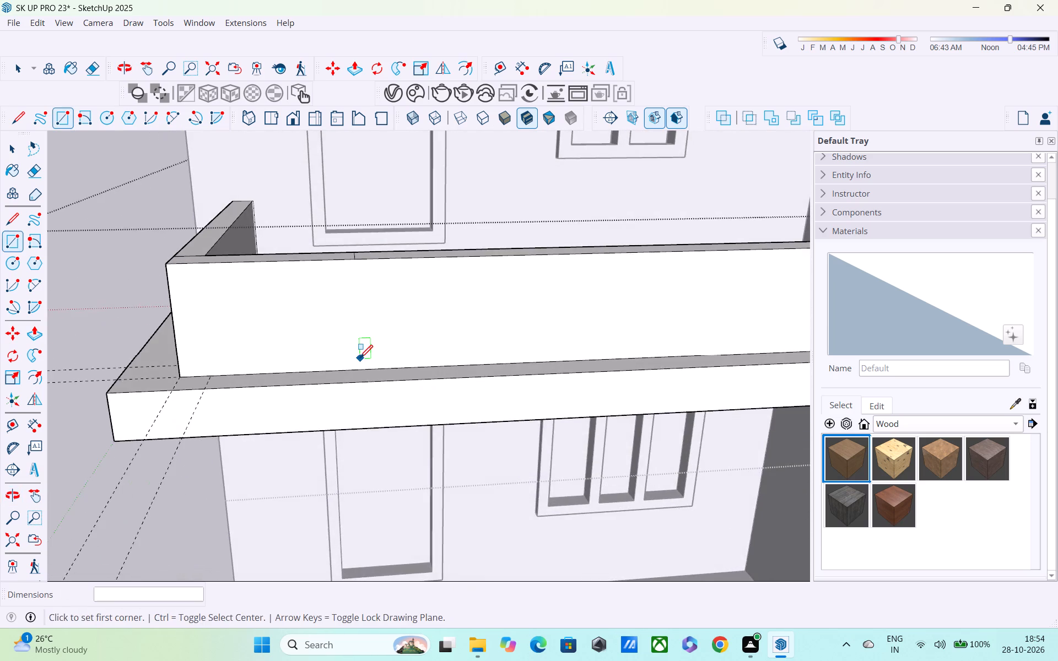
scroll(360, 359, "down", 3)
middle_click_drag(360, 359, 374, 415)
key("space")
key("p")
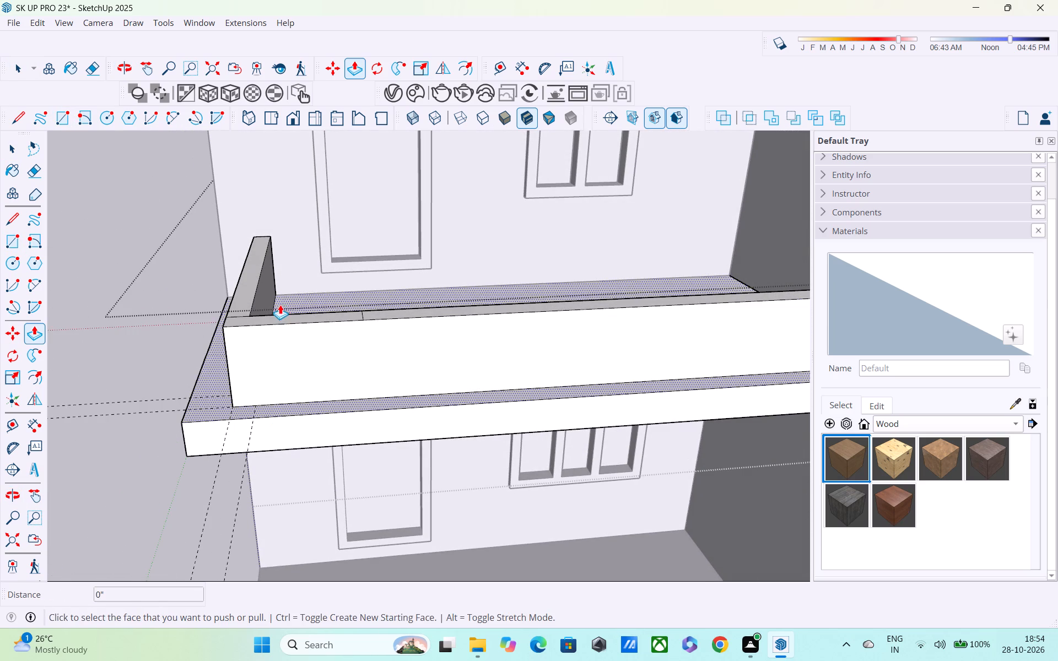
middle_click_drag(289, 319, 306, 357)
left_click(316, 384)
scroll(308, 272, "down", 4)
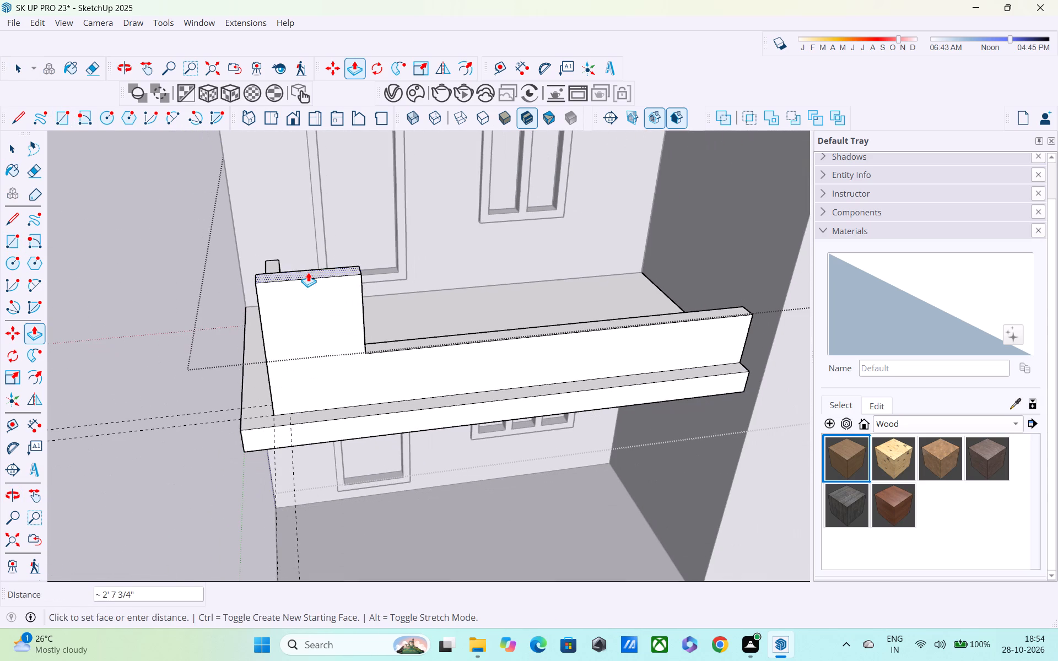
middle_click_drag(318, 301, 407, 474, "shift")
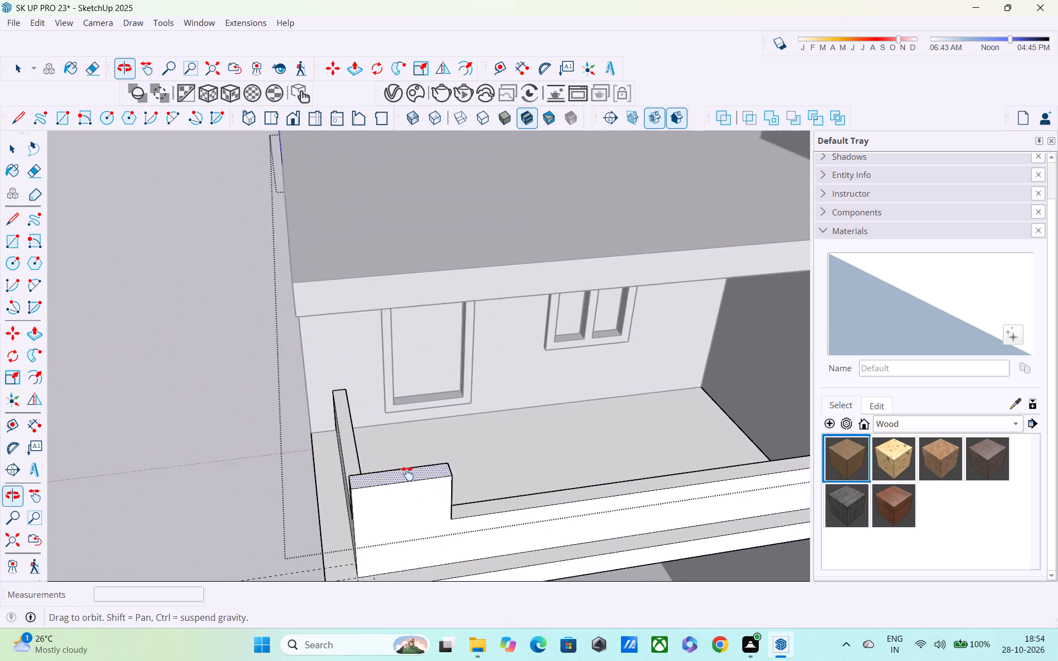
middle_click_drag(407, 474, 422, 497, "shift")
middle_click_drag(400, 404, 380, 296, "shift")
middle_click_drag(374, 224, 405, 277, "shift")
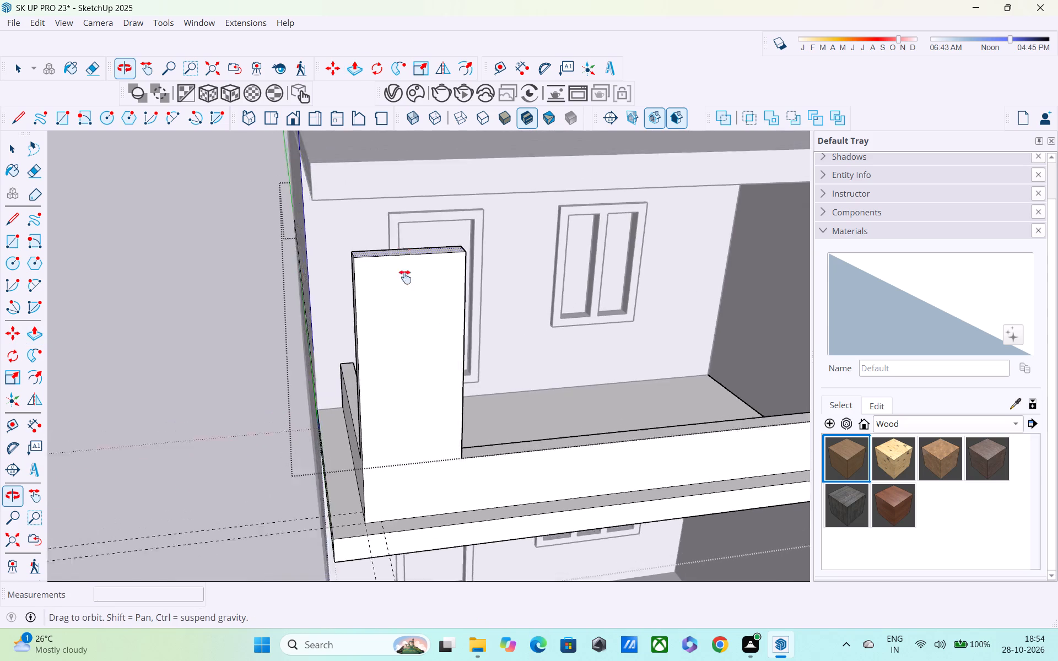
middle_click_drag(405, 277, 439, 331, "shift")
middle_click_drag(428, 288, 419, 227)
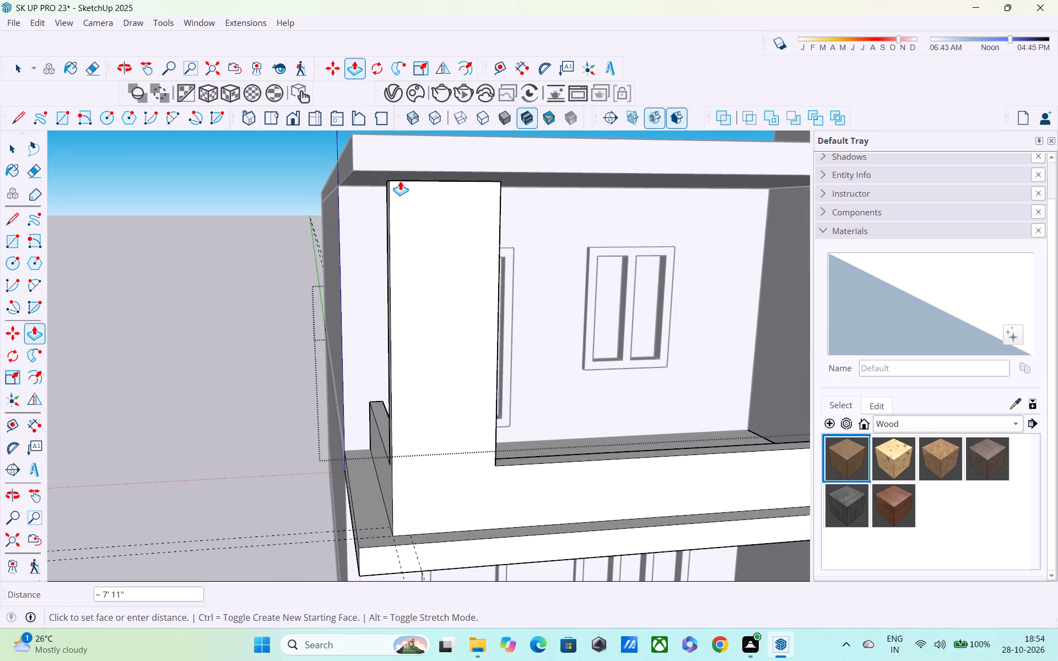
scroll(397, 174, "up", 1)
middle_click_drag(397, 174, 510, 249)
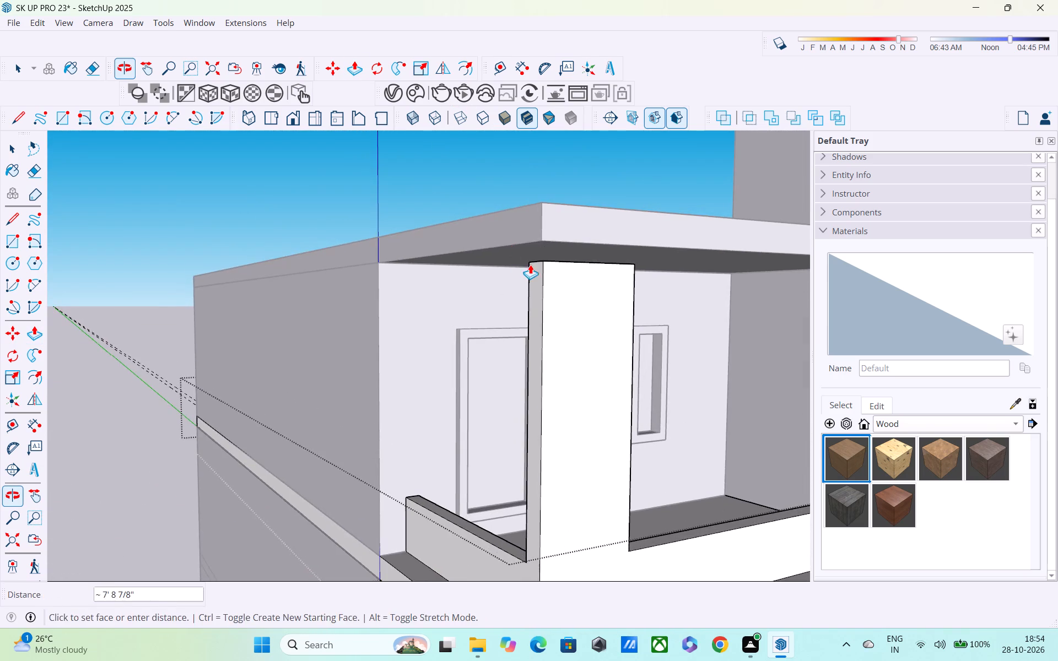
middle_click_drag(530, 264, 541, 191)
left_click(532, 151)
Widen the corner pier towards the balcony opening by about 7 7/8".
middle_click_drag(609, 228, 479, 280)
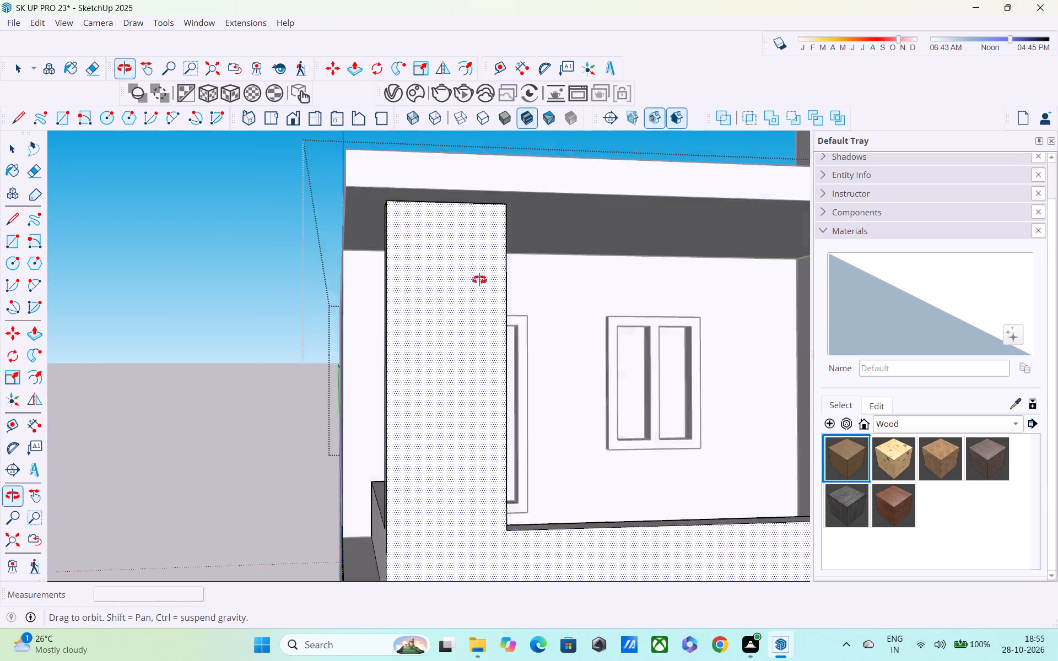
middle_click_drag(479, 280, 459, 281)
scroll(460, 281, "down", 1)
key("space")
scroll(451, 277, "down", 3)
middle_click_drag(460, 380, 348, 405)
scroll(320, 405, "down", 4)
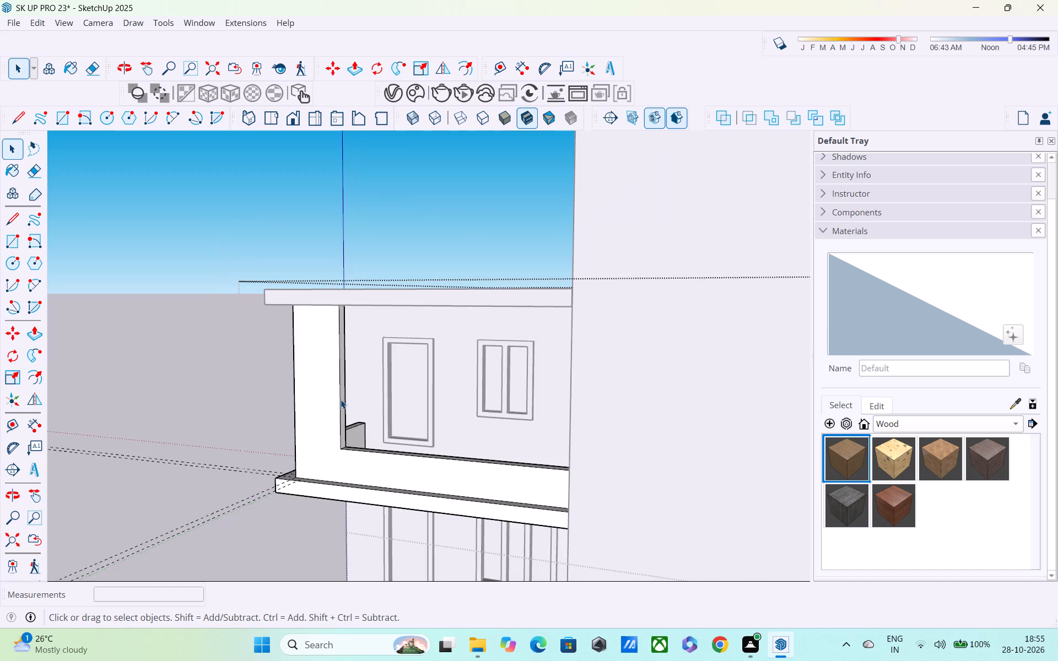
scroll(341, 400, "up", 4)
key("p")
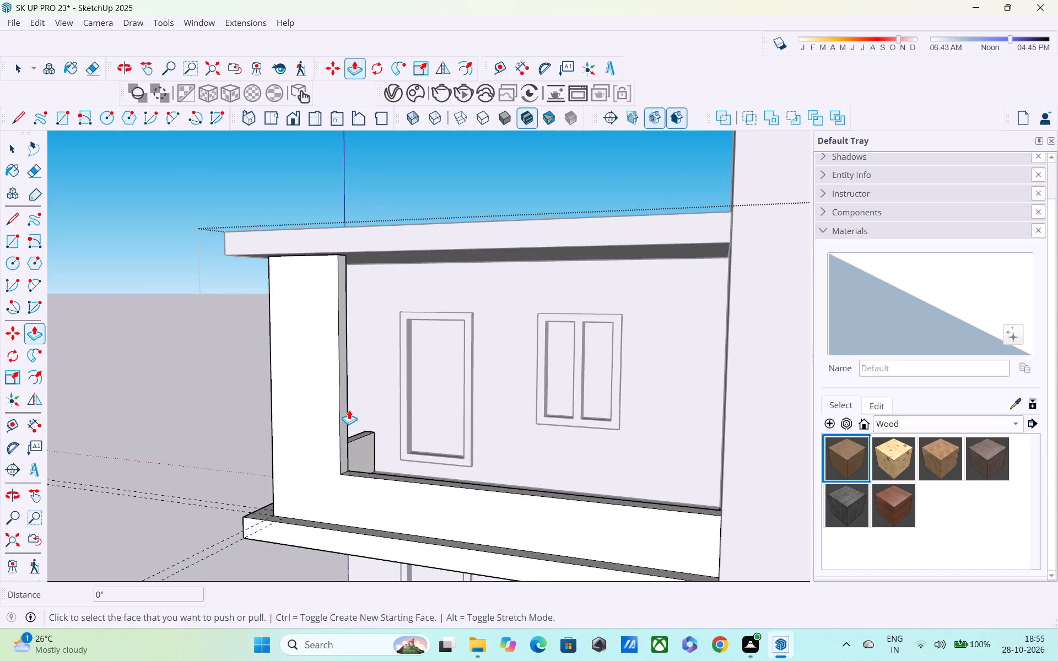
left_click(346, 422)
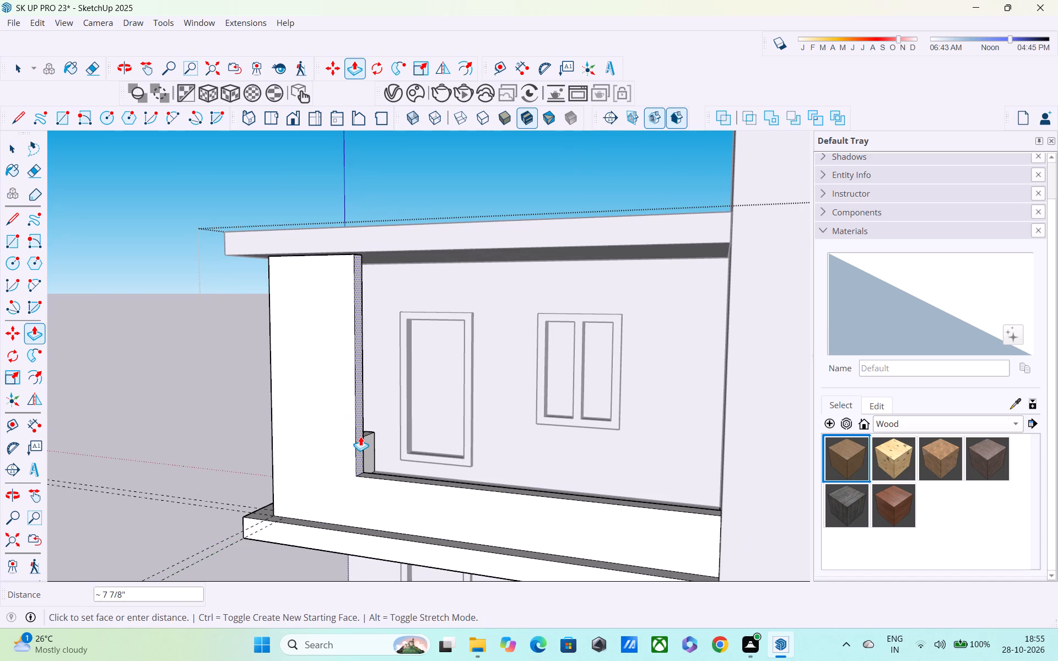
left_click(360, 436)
Examine the corner pier's proportions against the front elevation and the balcony from the front and the side.
middle_click_drag(366, 442, 469, 401)
scroll(472, 399, "down", 10)
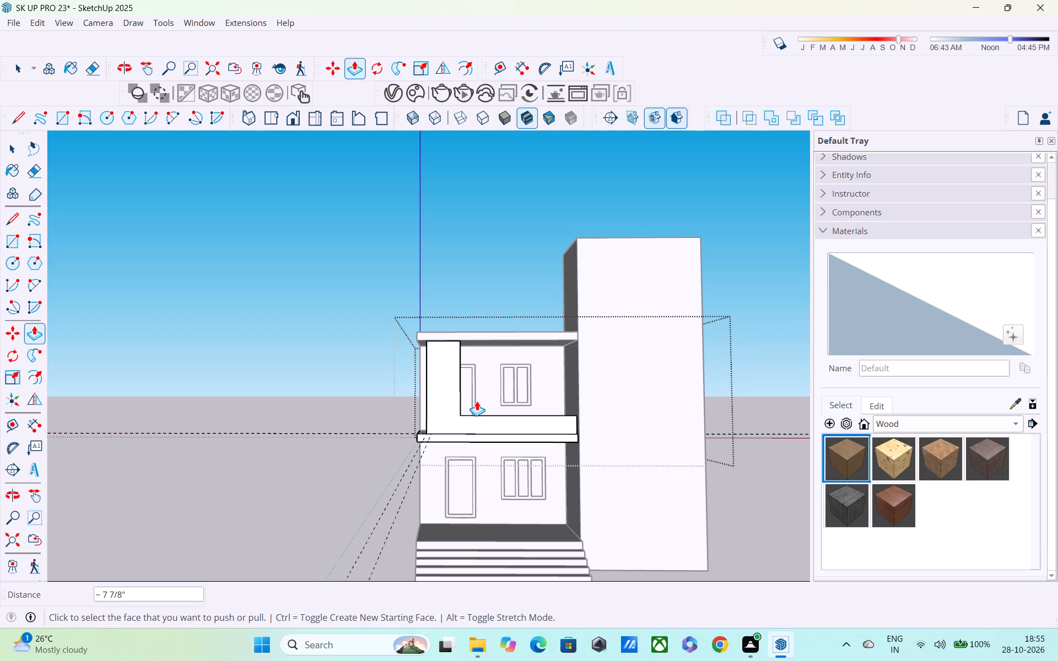
scroll(477, 401, "up", 3)
middle_click_drag(478, 401, 534, 415)
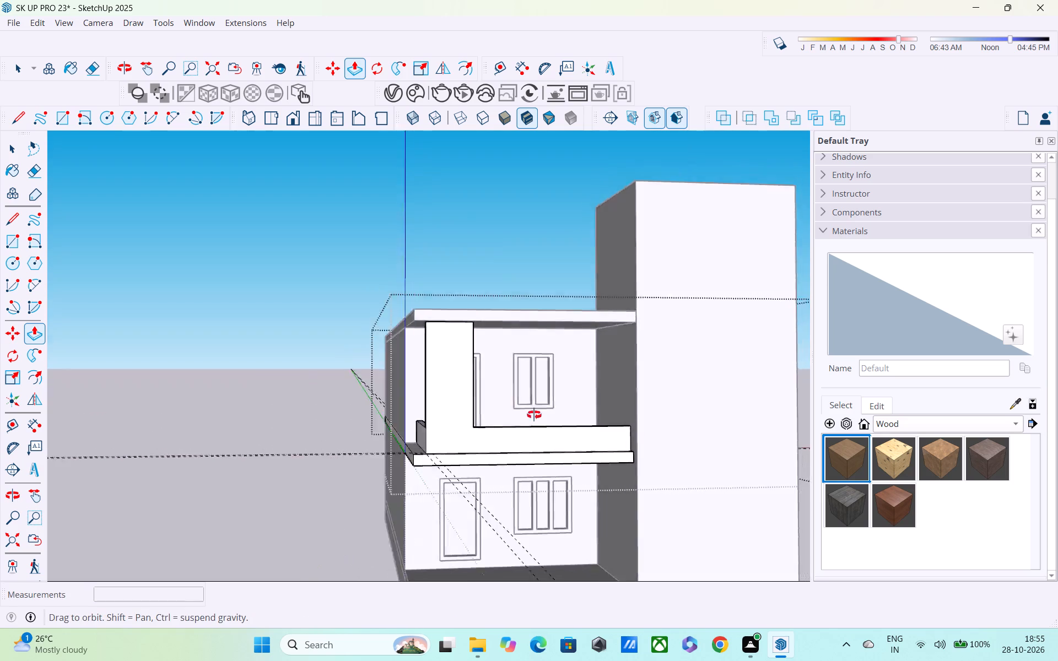
middle_click_drag(534, 415, 683, 437)
scroll(594, 428, "up", 3)
middle_click_drag(580, 419, 464, 426)
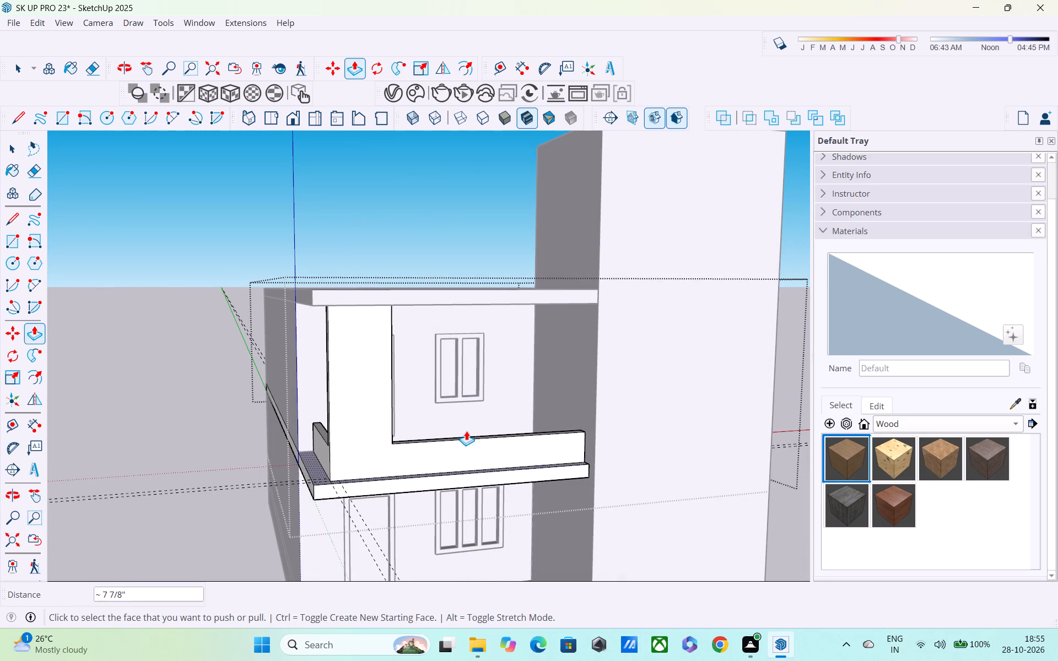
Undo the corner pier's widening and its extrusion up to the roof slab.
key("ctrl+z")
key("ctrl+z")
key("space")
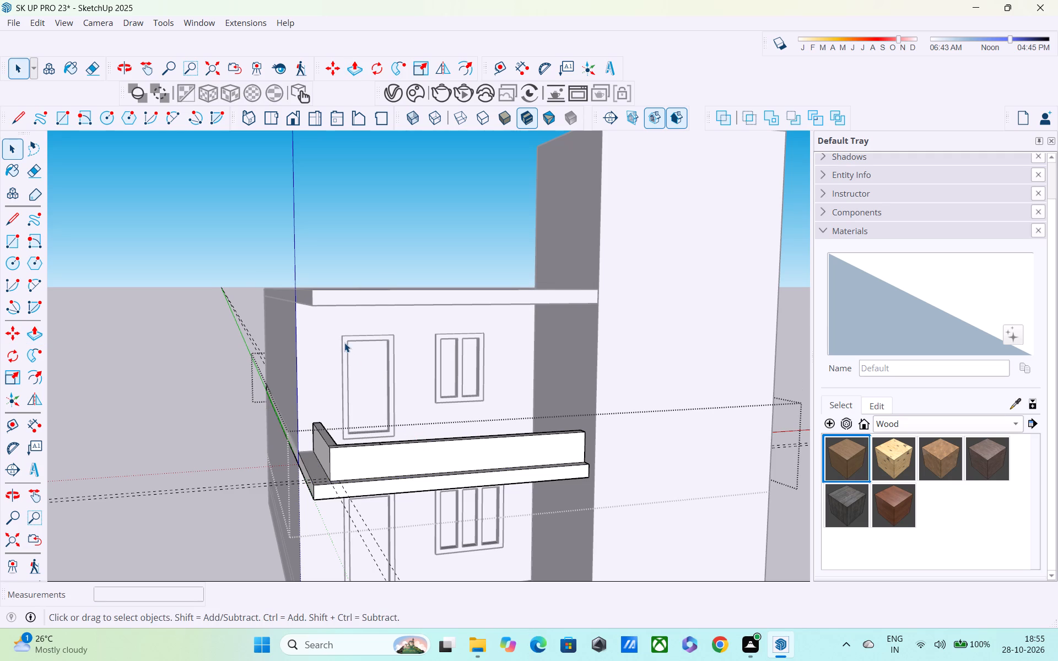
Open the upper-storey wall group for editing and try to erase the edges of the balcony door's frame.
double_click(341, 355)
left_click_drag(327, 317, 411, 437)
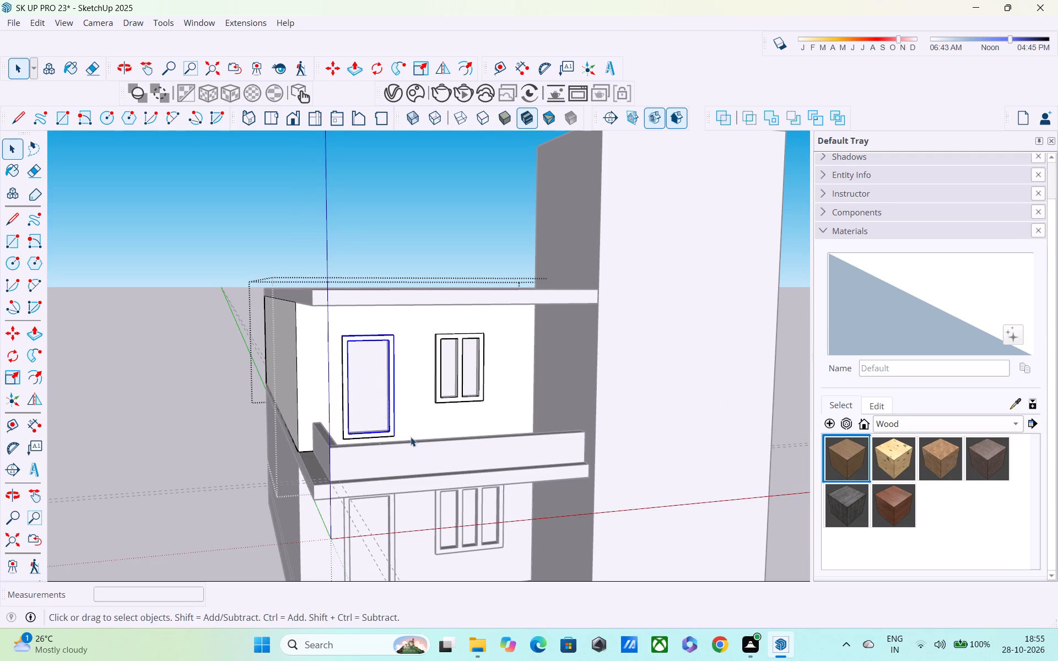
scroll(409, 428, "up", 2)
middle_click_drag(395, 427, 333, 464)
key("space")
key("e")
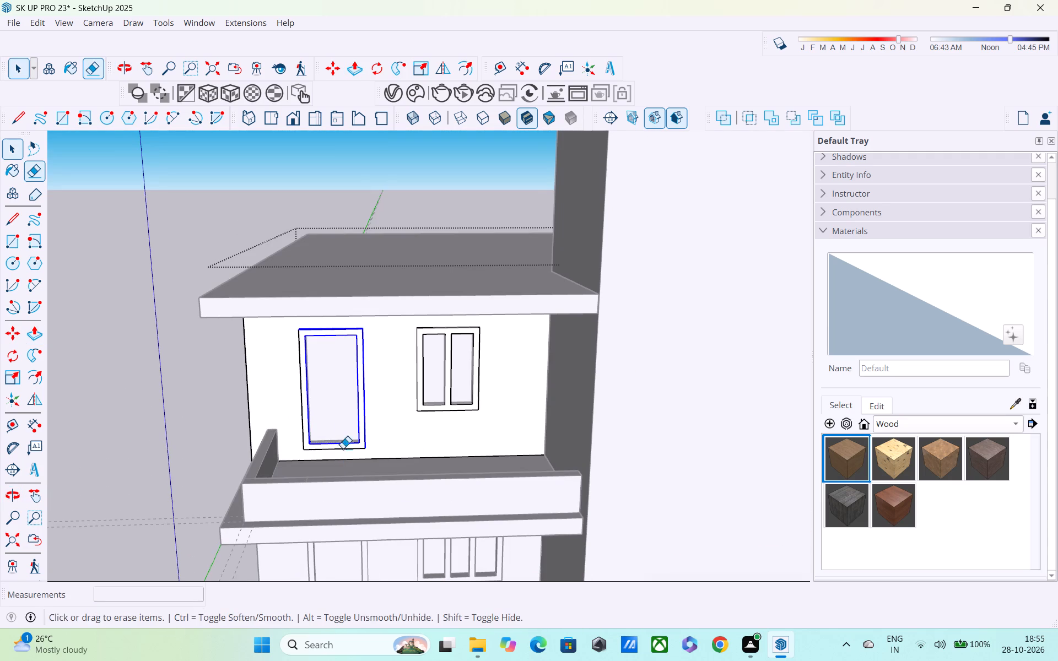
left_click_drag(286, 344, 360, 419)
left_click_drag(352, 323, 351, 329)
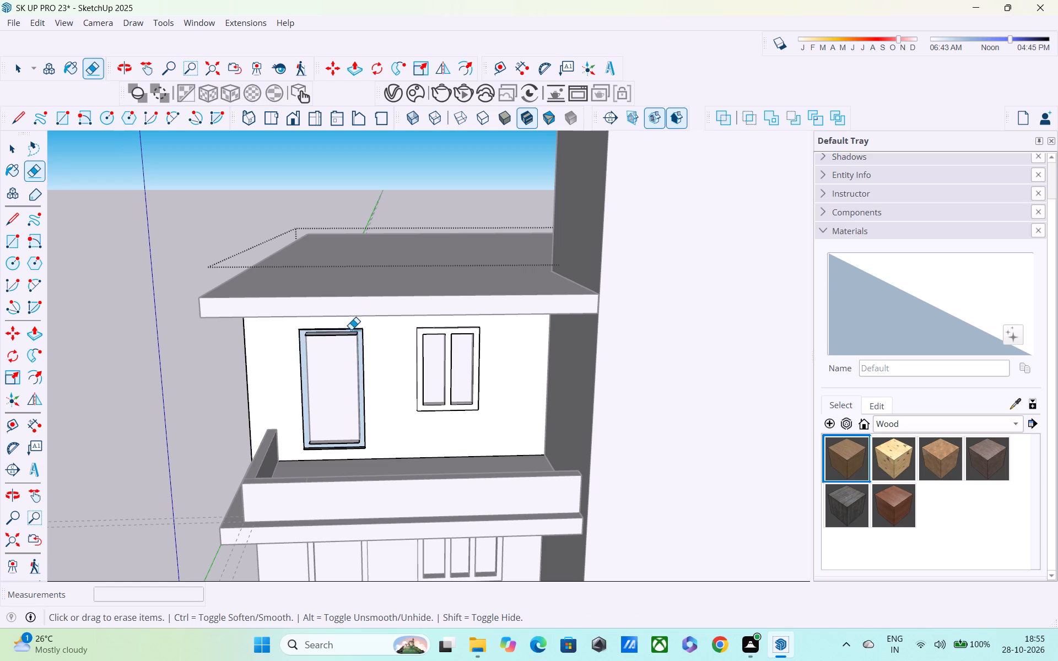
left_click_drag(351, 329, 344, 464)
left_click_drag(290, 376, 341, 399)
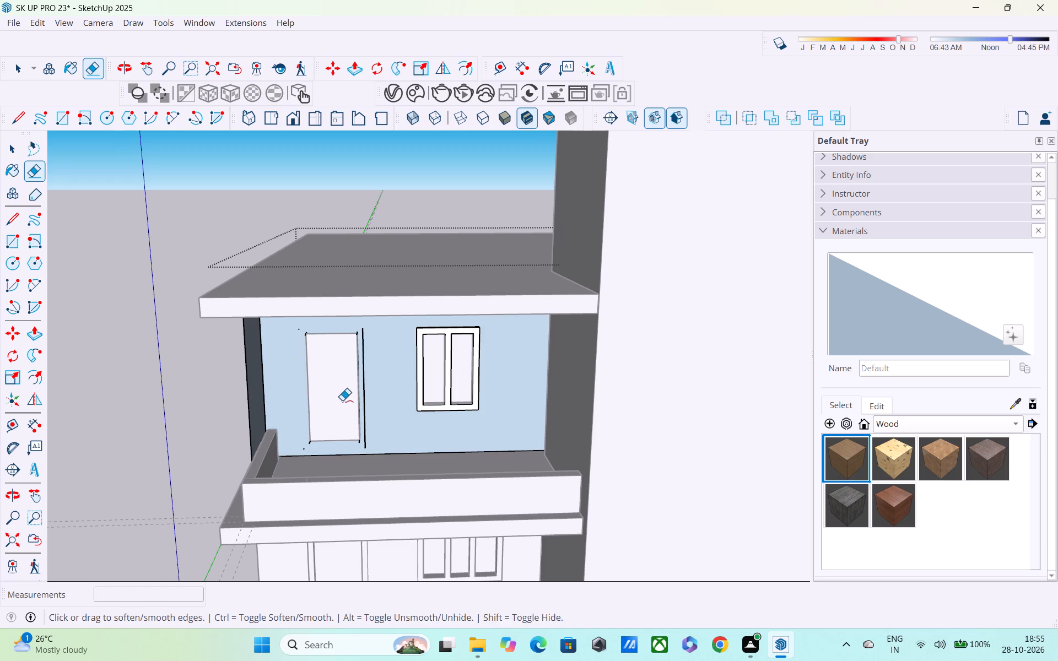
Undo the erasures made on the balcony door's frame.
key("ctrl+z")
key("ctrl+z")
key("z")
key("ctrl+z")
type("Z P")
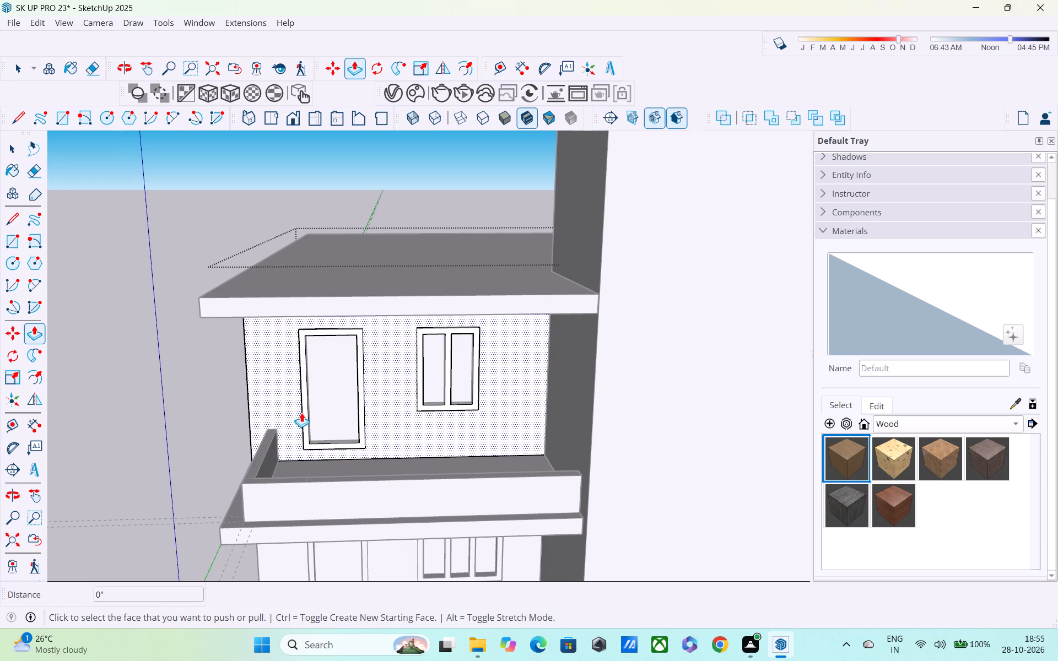
Push the balcony door's projecting frame face back 3" so it is flush with the upper-storey wall.
left_click(303, 417)
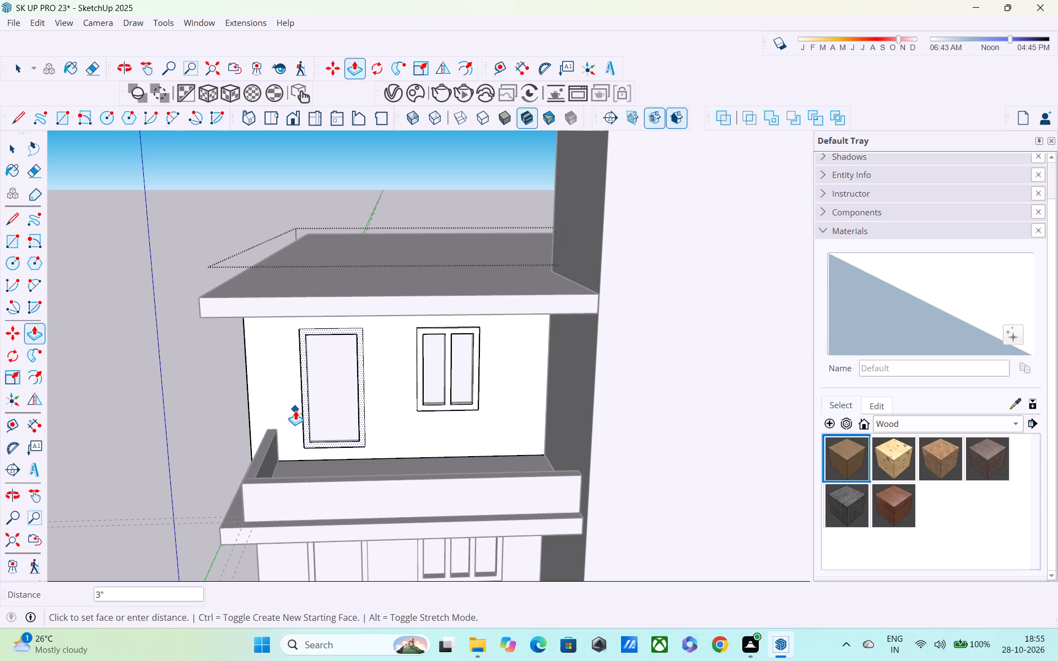
left_click(284, 385)
middle_click_drag(331, 421, 410, 423)
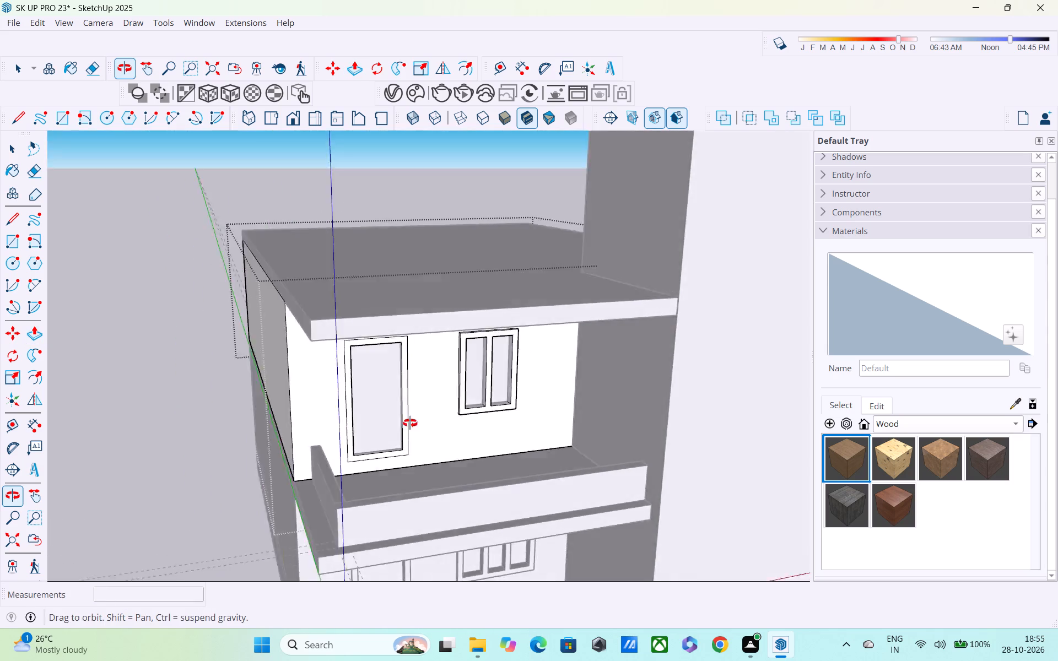
middle_click_drag(410, 423, 507, 397)
scroll(386, 372, "up", 3)
scroll(434, 358, "up", 2)
key("space")
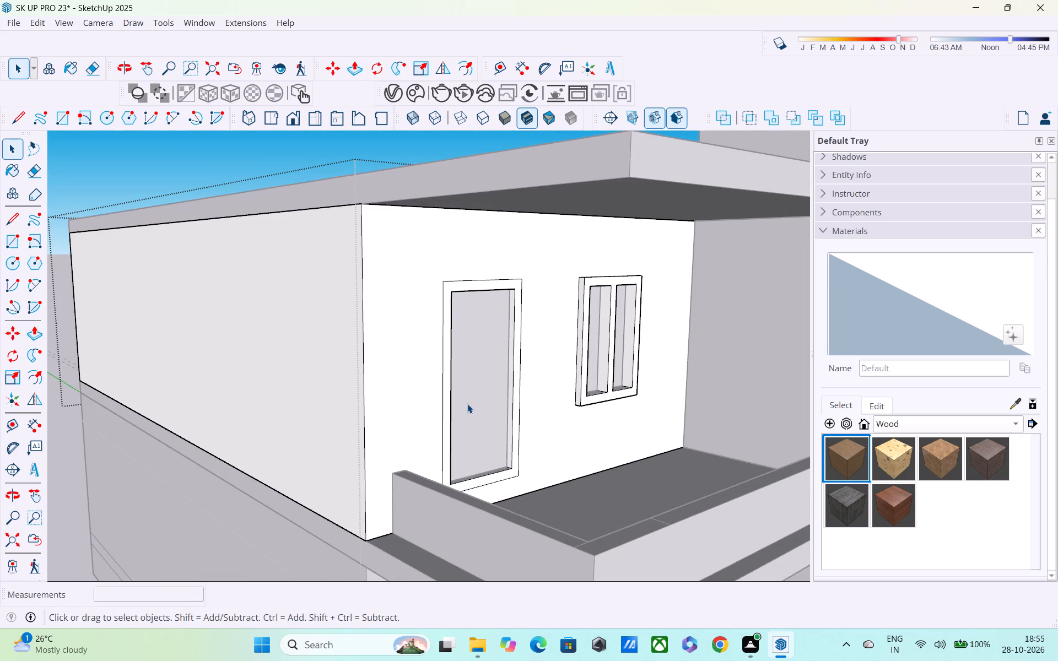
Erase all the edges of the balcony door and its frame from the upper-storey wall.
left_click(467, 404)
double_click(471, 400)
left_click(483, 399)
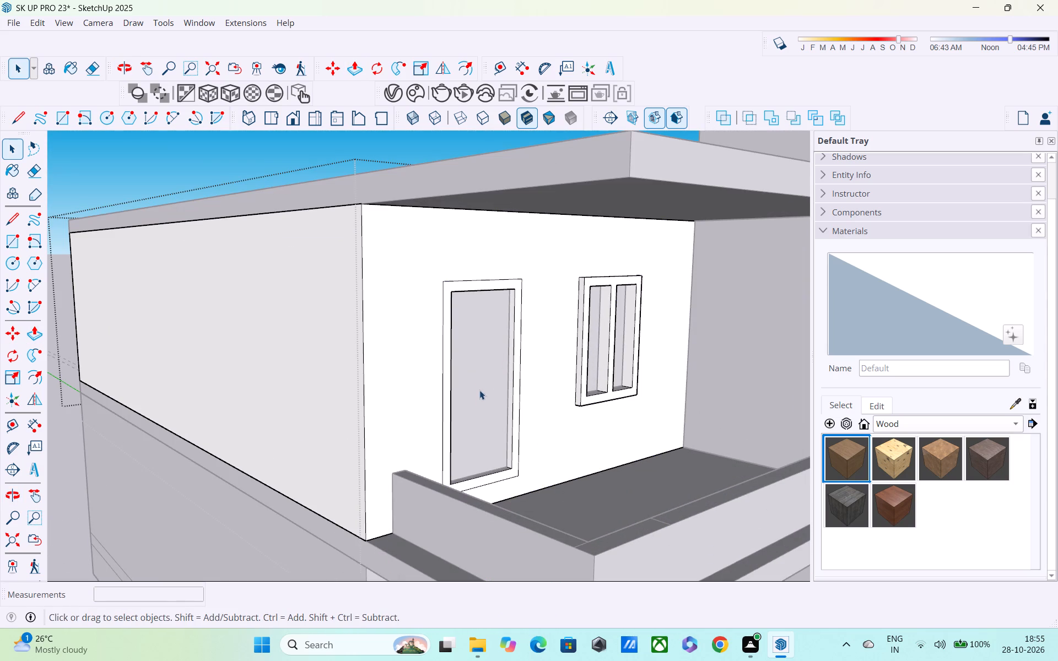
middle_click_drag(479, 384, 352, 335)
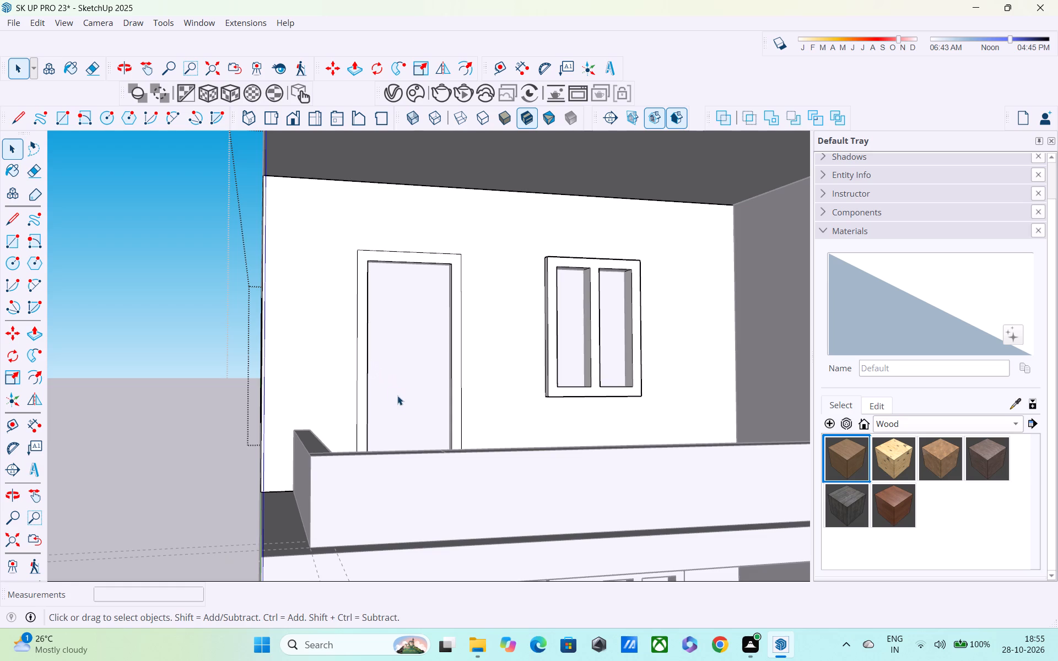
middle_click_drag(400, 402, 347, 433)
key("e")
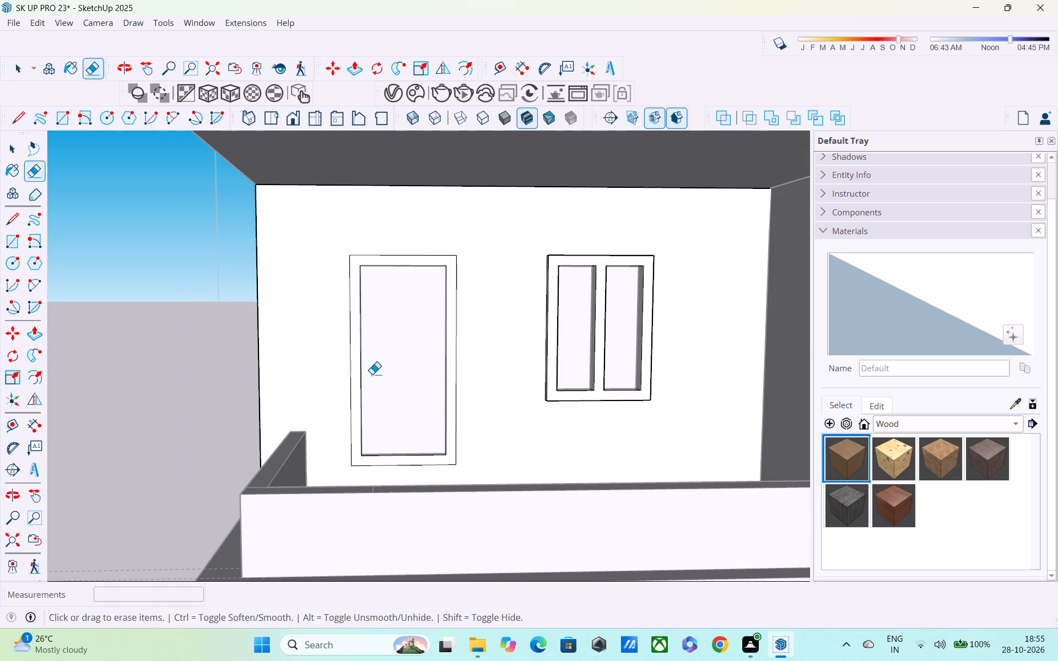
left_click(382, 362)
left_click_drag(315, 334, 413, 424)
left_click_drag(458, 351, 447, 447)
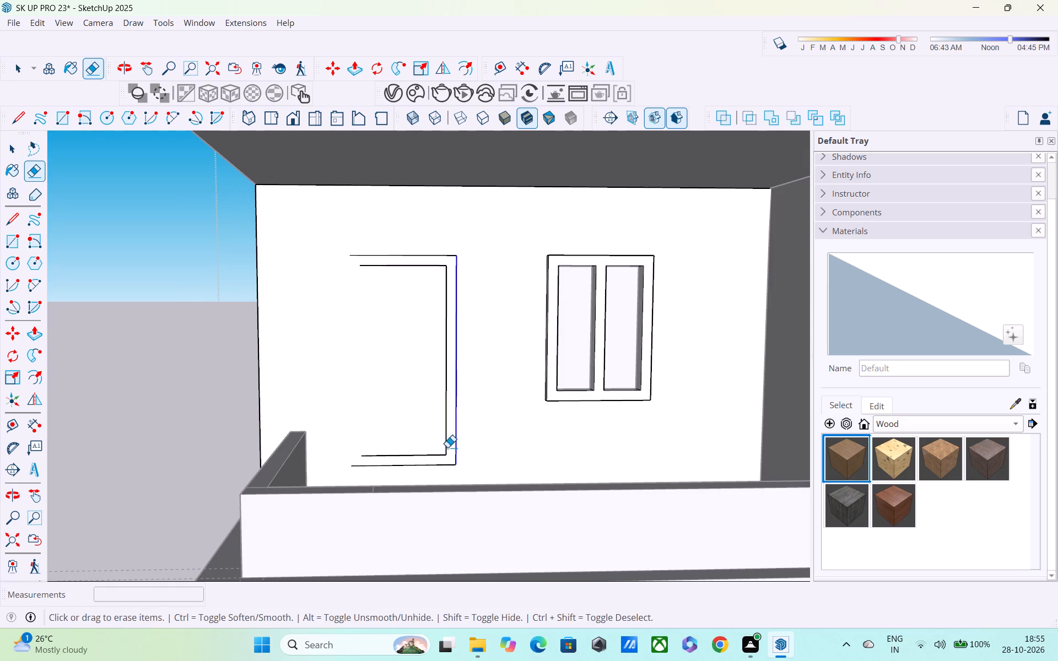
left_click_drag(447, 447, 436, 482)
left_click_drag(420, 257, 420, 334)
left_click_drag(427, 253, 431, 289)
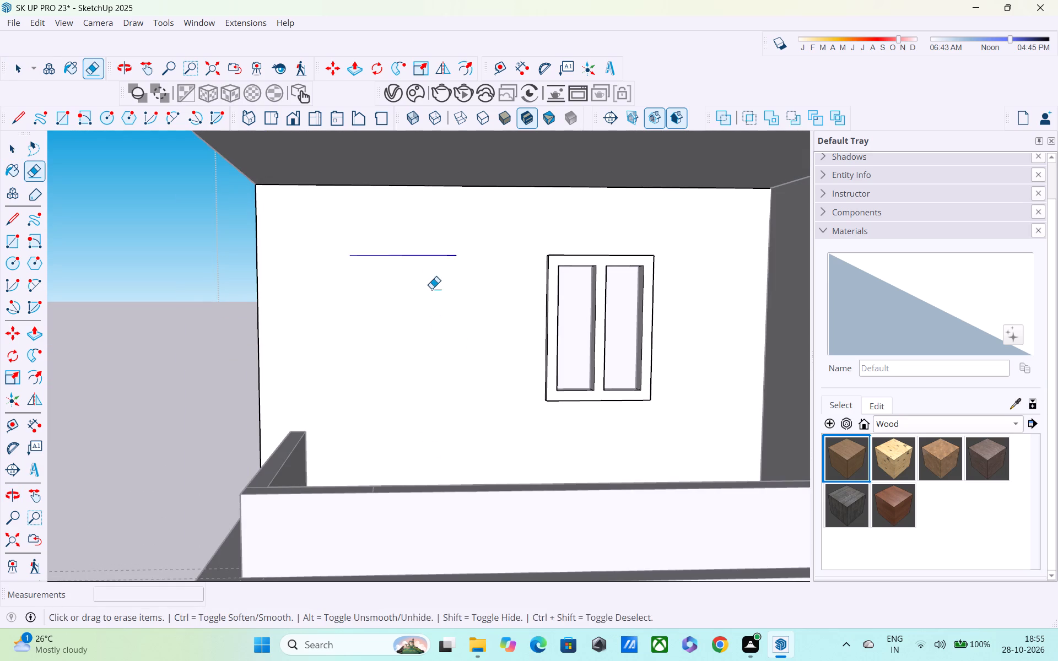
left_click_drag(431, 289, 433, 295)
Push the upper-storey window's projecting frame face back 3" so it is flush with the wall.
middle_click_drag(443, 311, 511, 351)
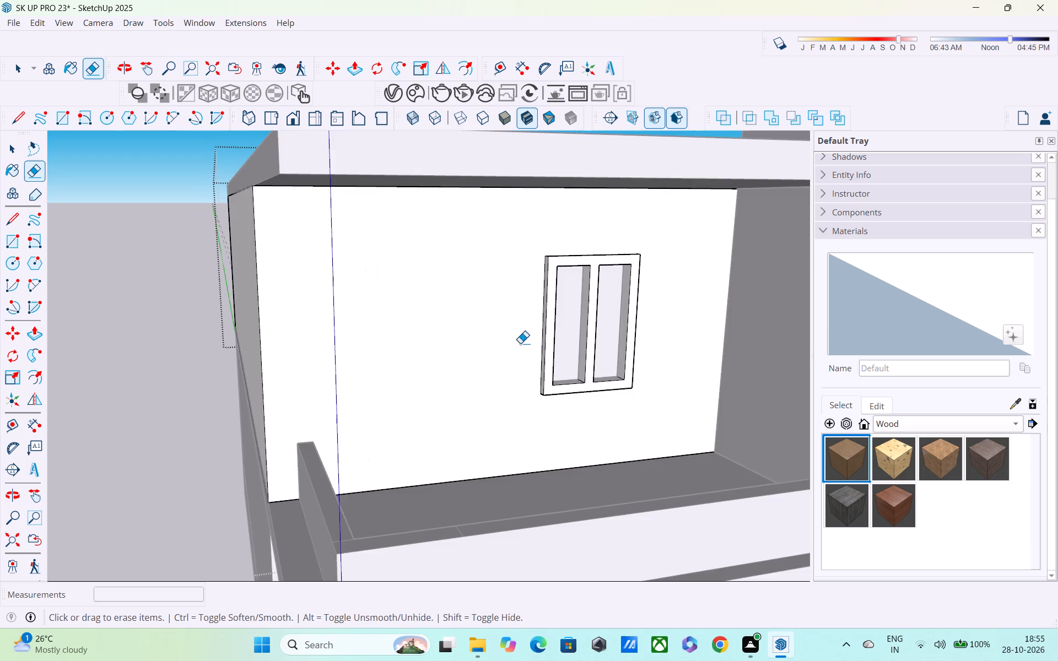
scroll(520, 351, "down", 4)
middle_click_drag(584, 379, 445, 331)
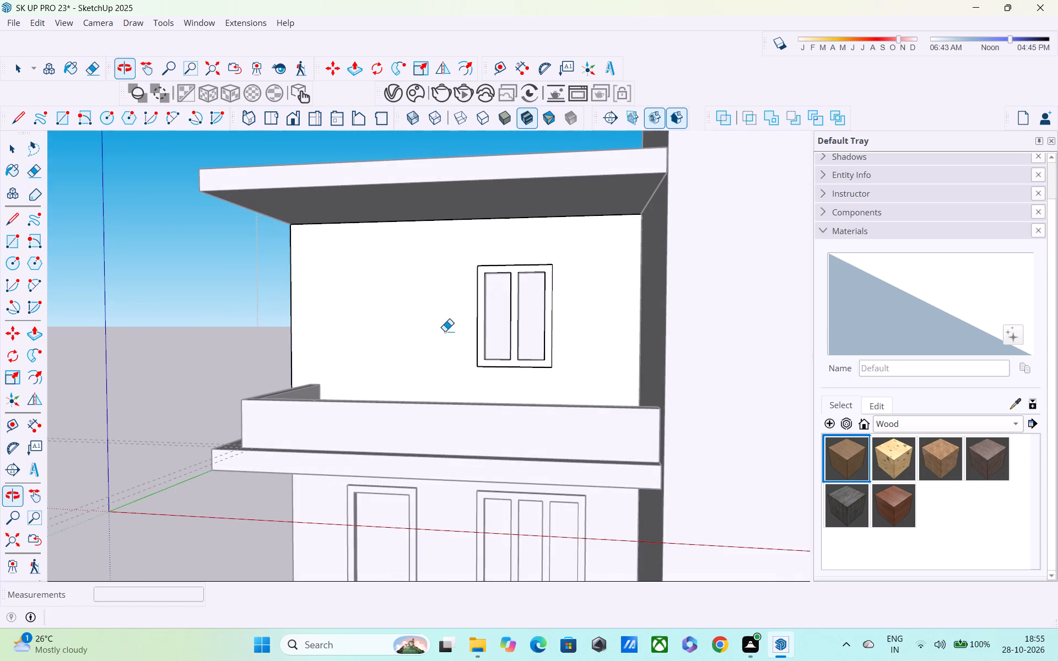
key("space")
middle_click_drag(469, 332, 494, 309)
scroll(499, 309, "down", 3)
middle_click_drag(512, 339, 562, 354)
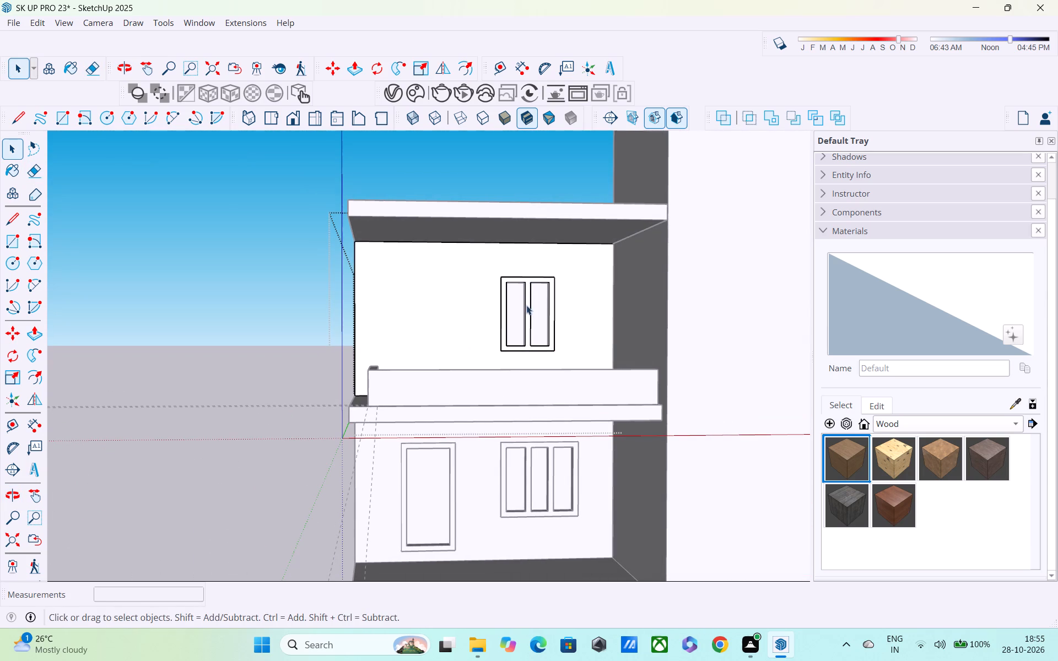
key("p")
left_click(504, 343)
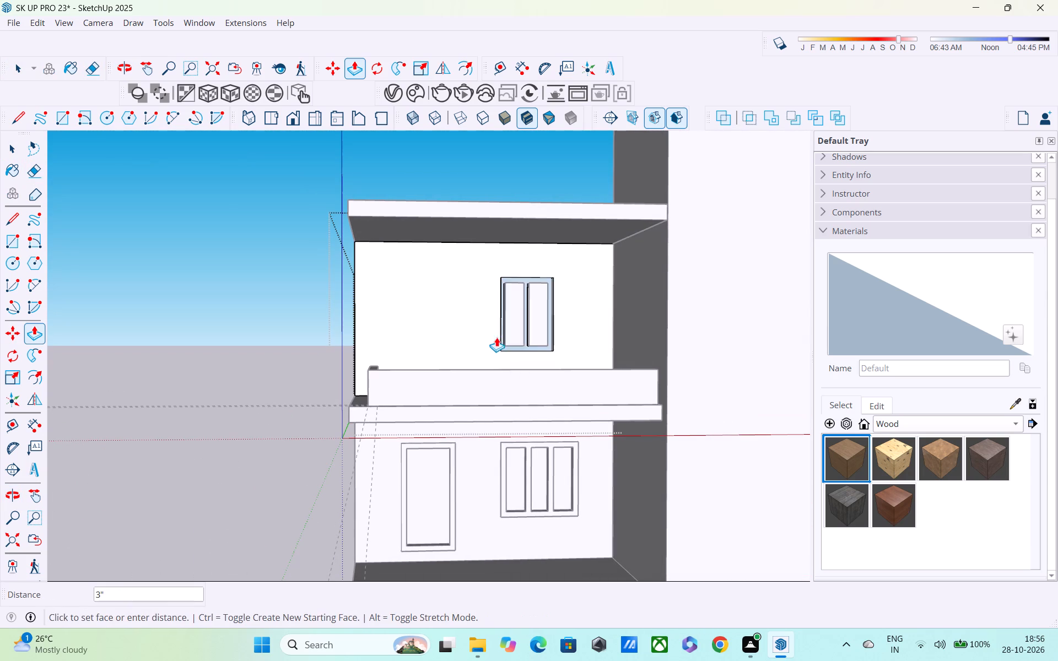
left_click(495, 335)
Erase the upper-storey window's frame and pane edges, leaving the balcony wall blank.
key("e")
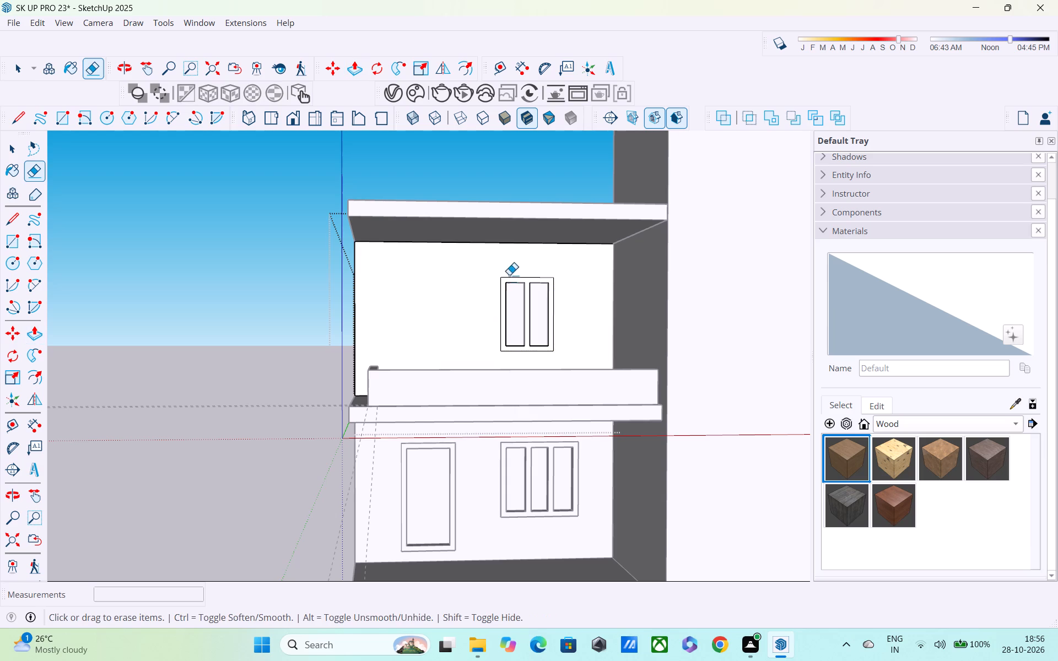
left_click_drag(509, 284, 509, 405)
key("ctrl+z")
left_click_drag(493, 330, 517, 339)
left_click_drag(523, 319, 550, 317)
left_click_drag(538, 275, 537, 382)
left_click_drag(515, 335, 516, 353)
left_click_drag(556, 323, 555, 336)
left_click_drag(557, 320, 549, 337)
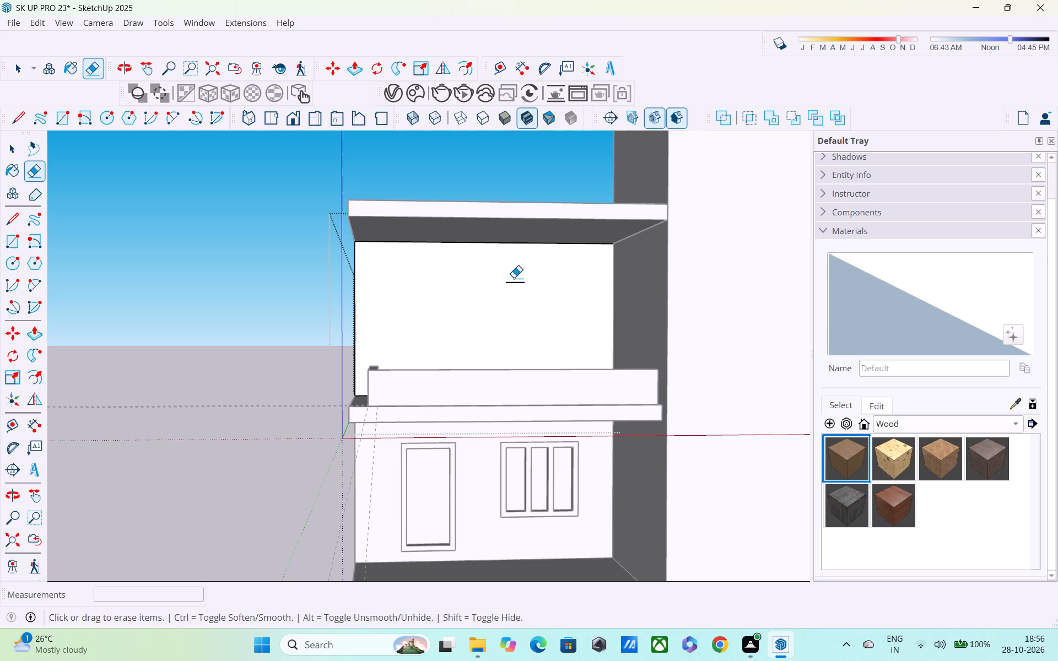
left_click_drag(513, 279, 514, 306)
Place three vertical guides across the blank balcony wall at successive 3' offsets, starting from its edge at the tall side wall.
middle_click_drag(613, 406, 692, 477)
key("space")
middle_click_drag(587, 393, 548, 379)
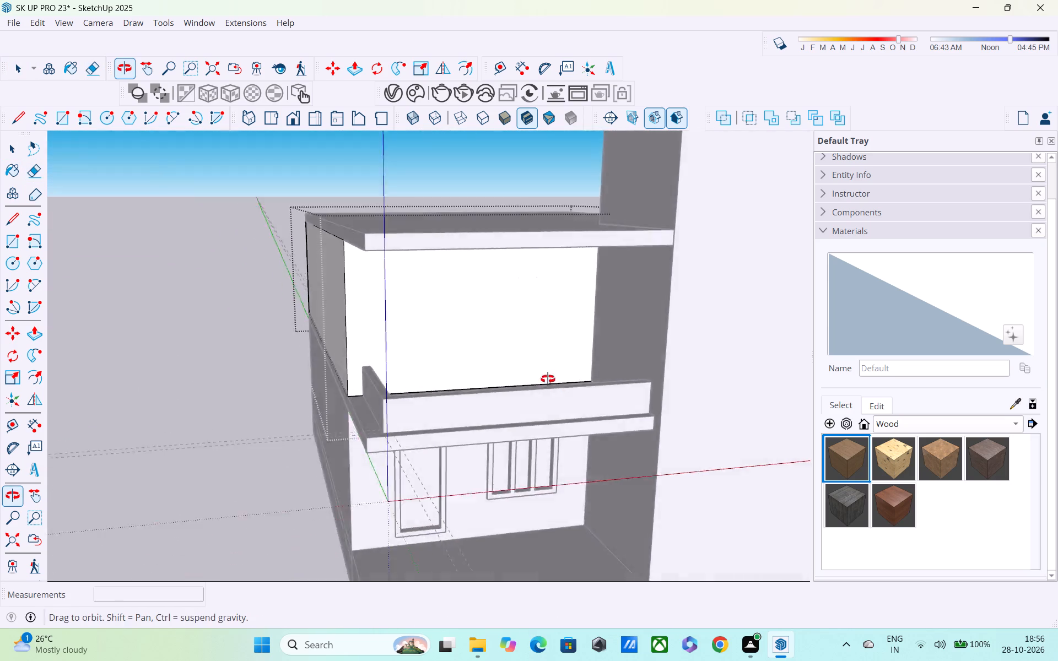
middle_click_drag(548, 379, 483, 334)
key("t")
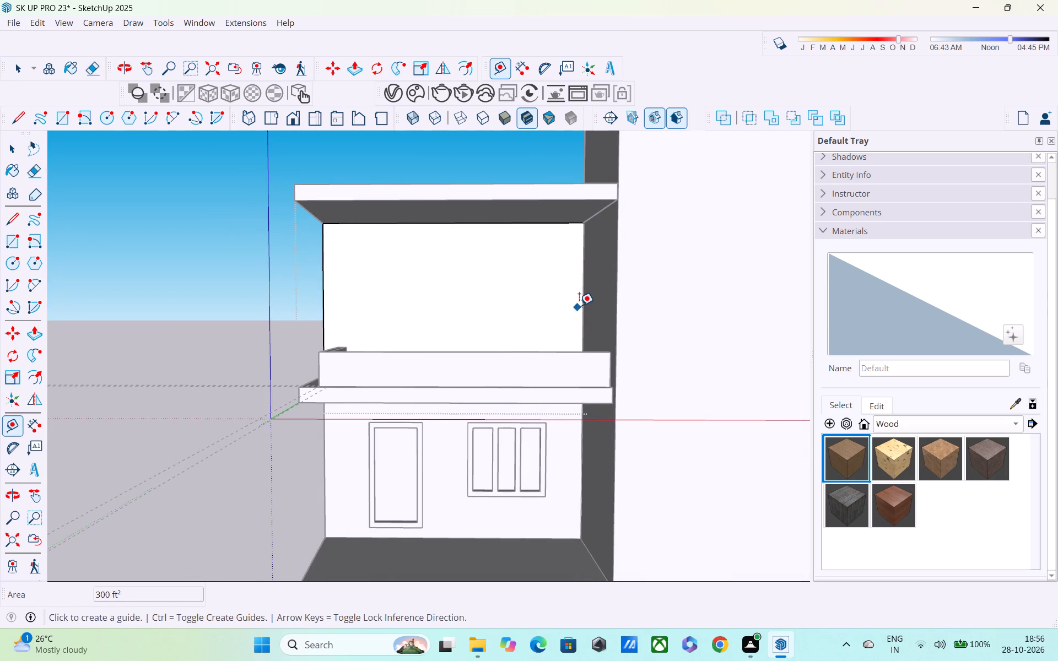
left_click(580, 302)
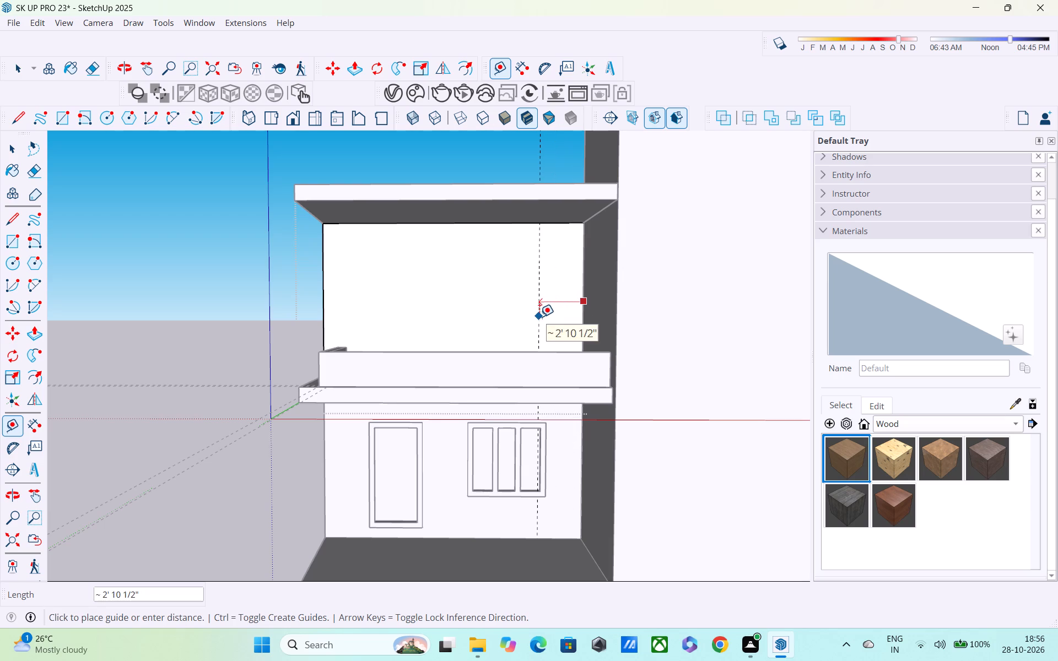
type("3'")
key("Return")
left_click(536, 278)
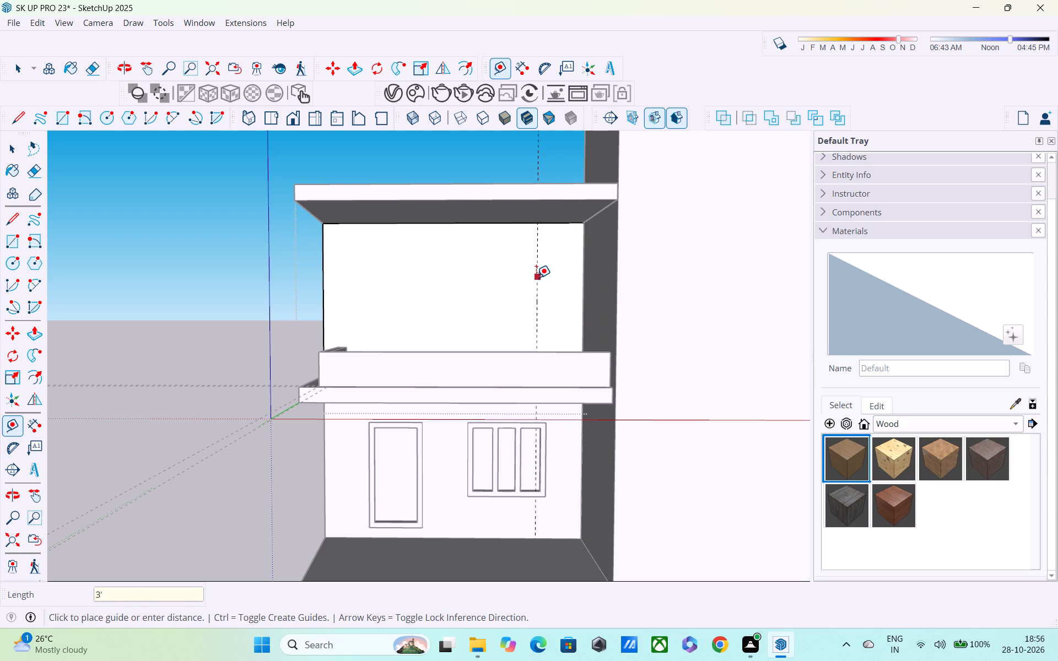
key("3")
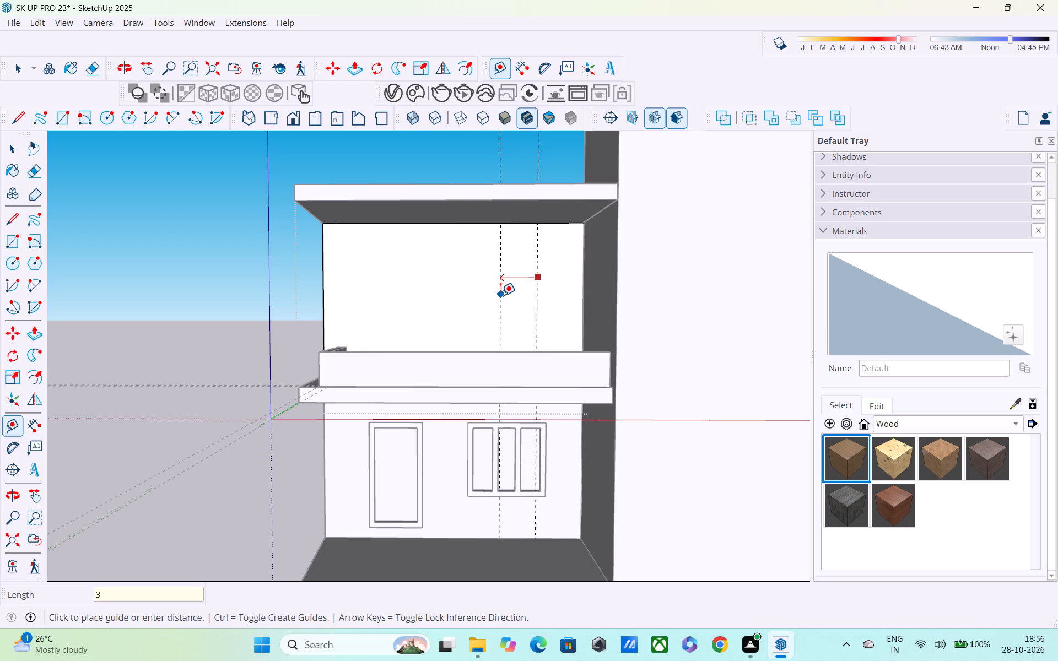
key("apostrophe")
key("Return")
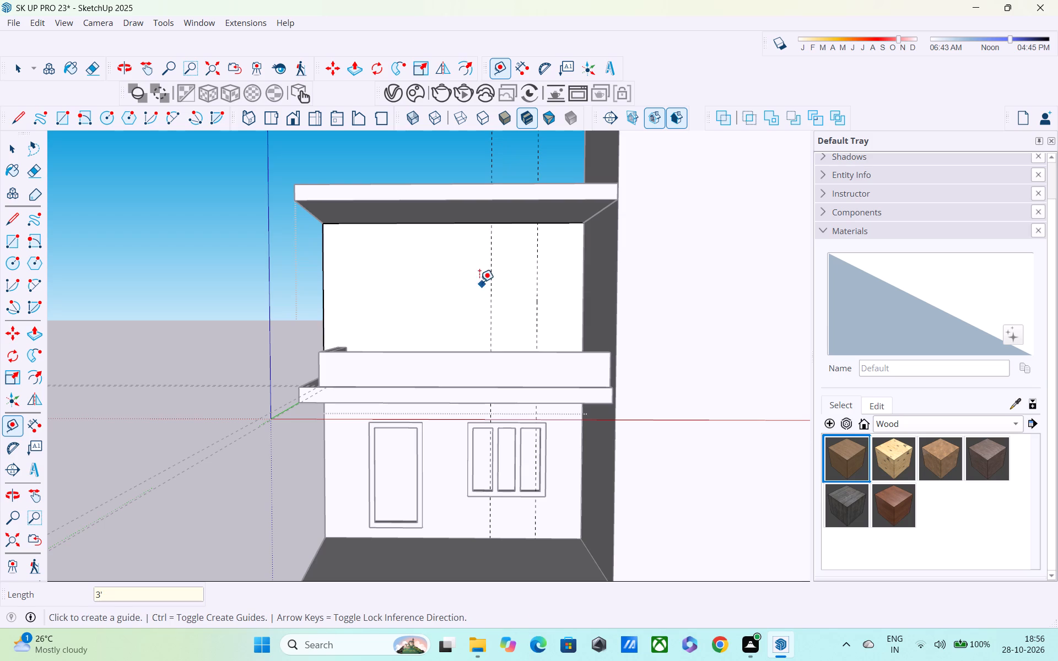
left_click(490, 291)
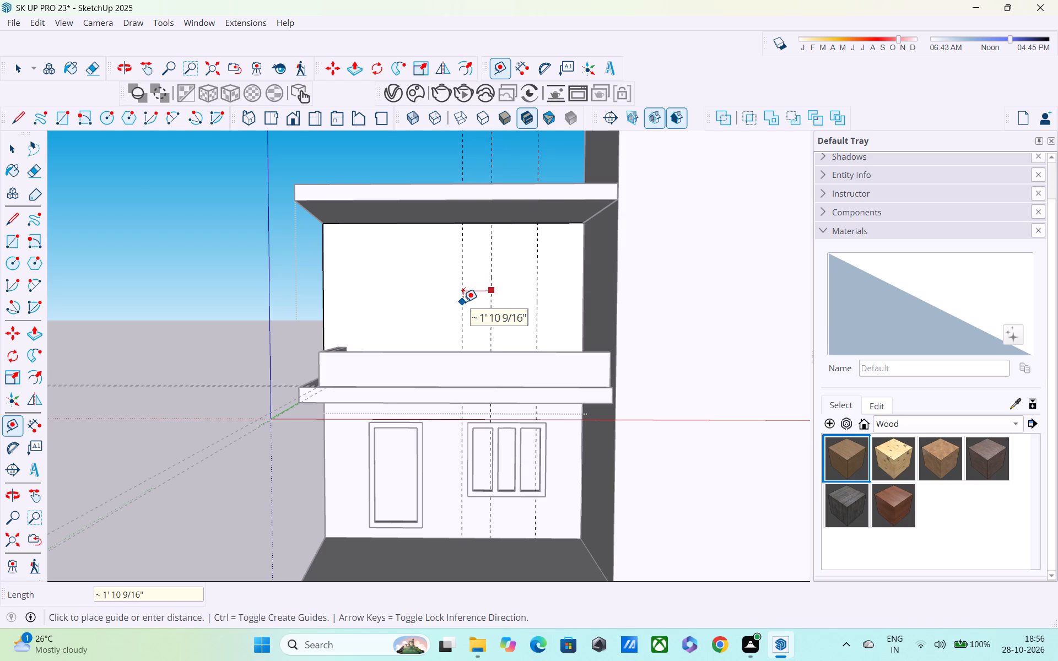
type("3'")
key("Return")
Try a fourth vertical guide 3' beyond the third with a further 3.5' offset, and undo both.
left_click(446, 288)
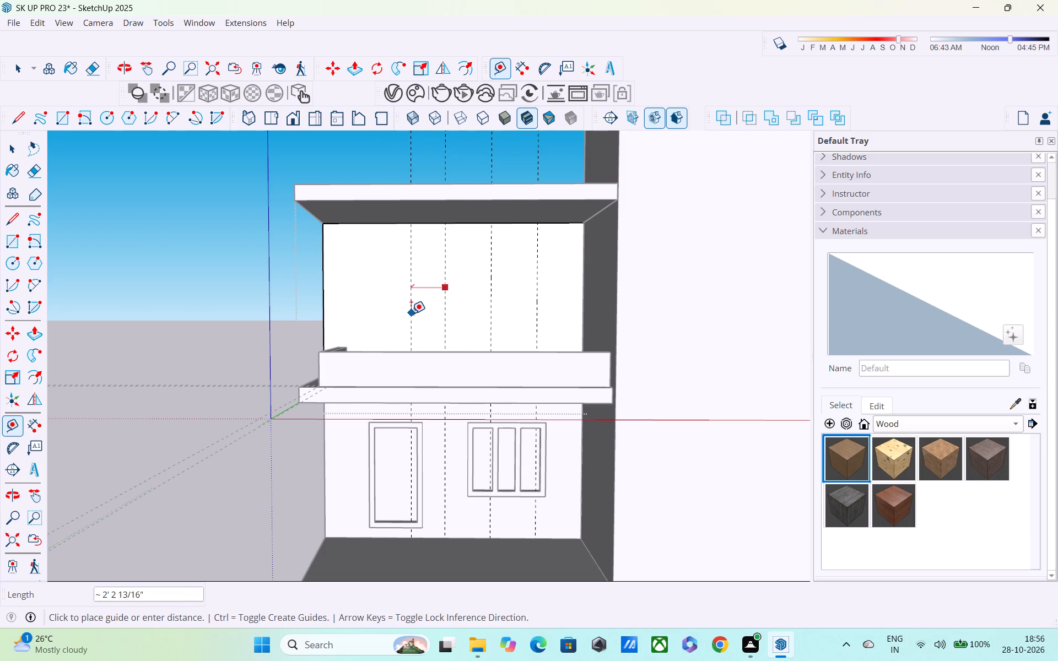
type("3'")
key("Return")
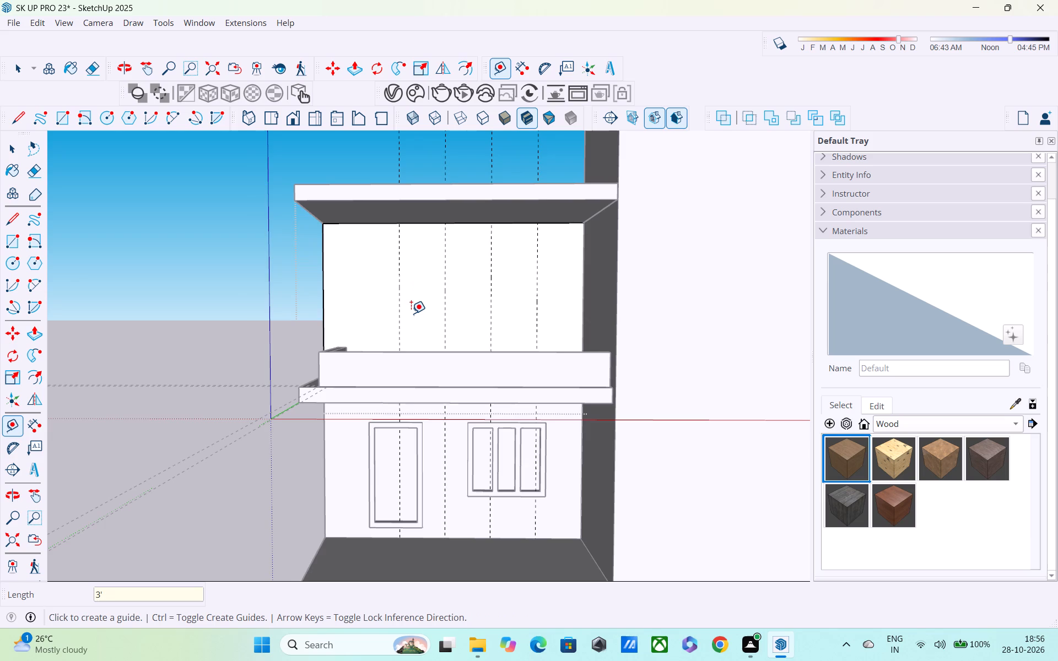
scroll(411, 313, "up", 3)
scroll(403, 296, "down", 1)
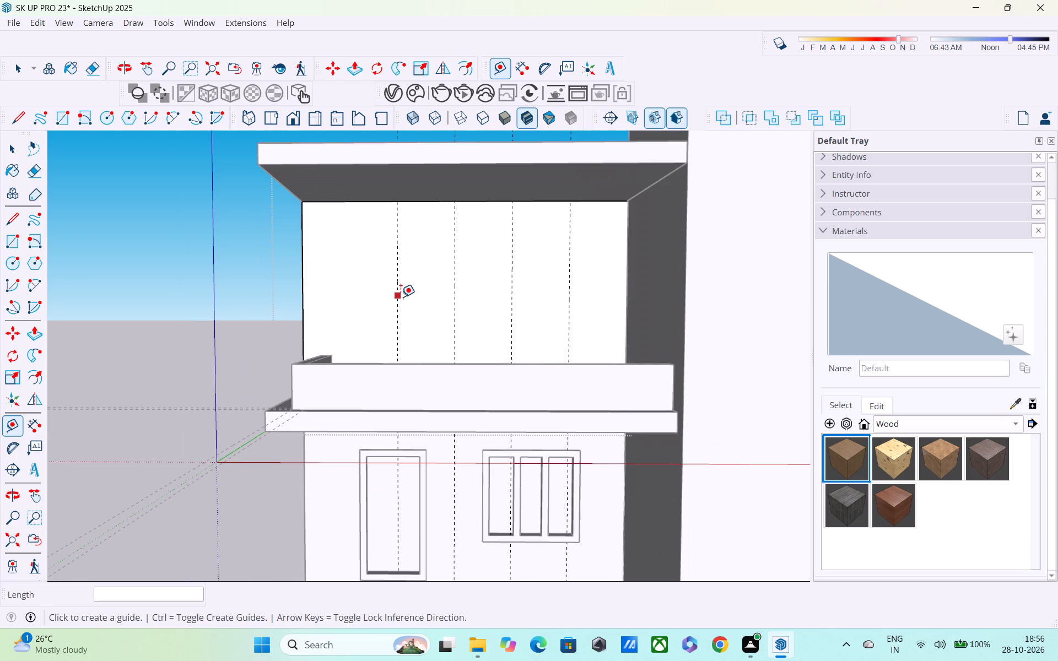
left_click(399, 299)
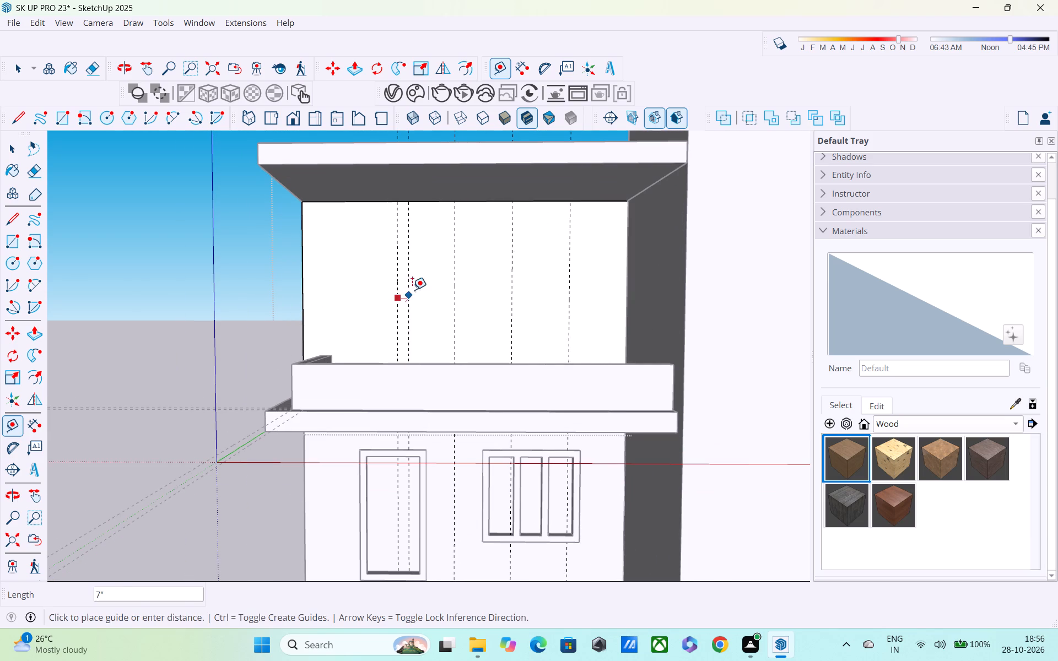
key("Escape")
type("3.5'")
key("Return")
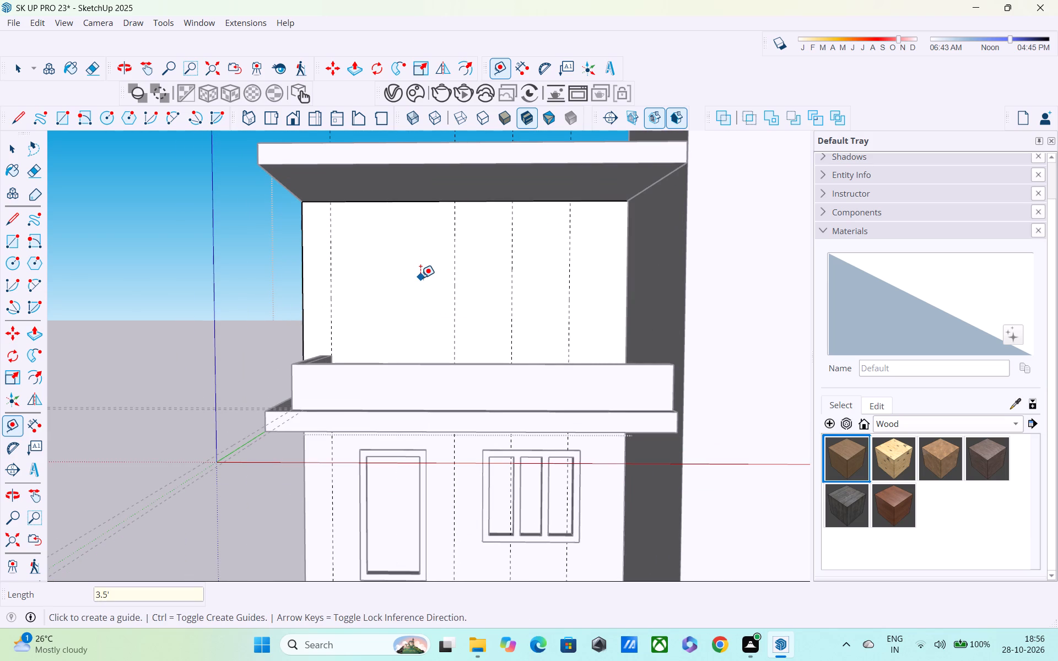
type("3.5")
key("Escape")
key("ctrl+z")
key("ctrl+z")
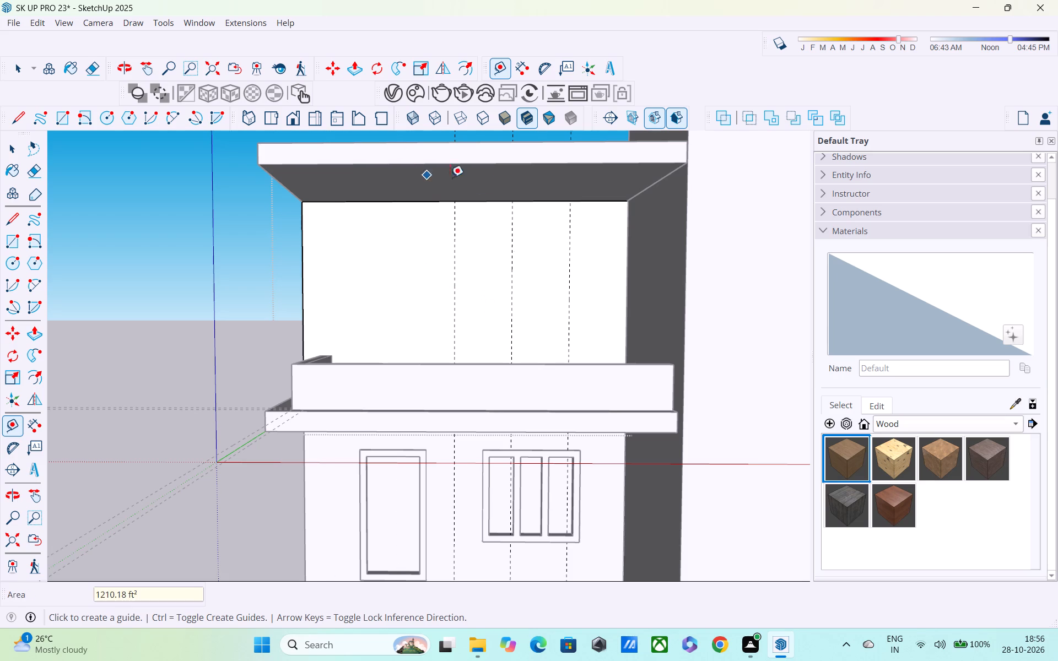
Place a fourth vertical guide 3.5' beyond the third one on the balcony wall.
left_click(456, 264)
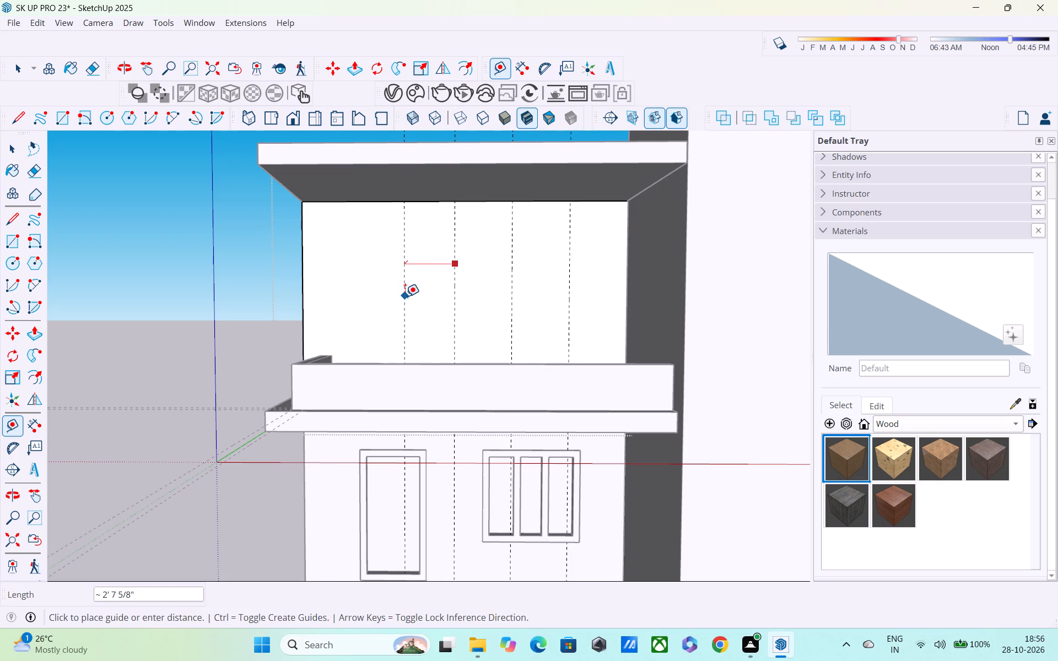
type("3.5'")
key("Return")
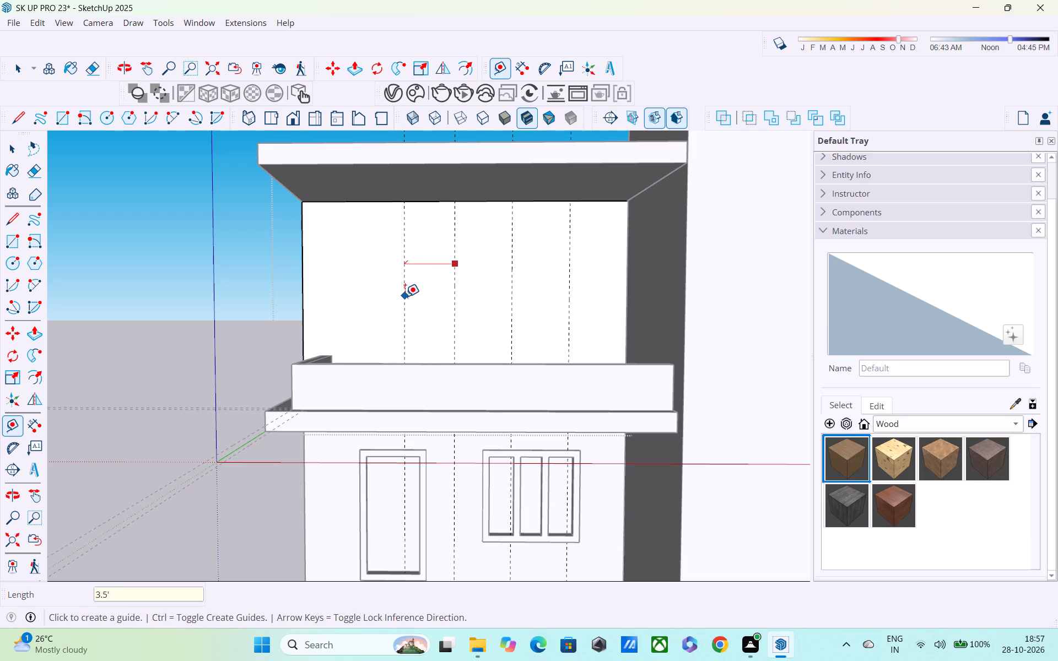
Place a horizontal guide 6" above the bottom edge of the balcony wall.
scroll(404, 283, "down", 5)
middle_click_drag(391, 318, 400, 370)
scroll(406, 315, "up", 4)
middle_click_drag(393, 299, 400, 252)
scroll(405, 257, "up", 1)
middle_click_drag(466, 337, 577, 442)
scroll(522, 386, "up", 2)
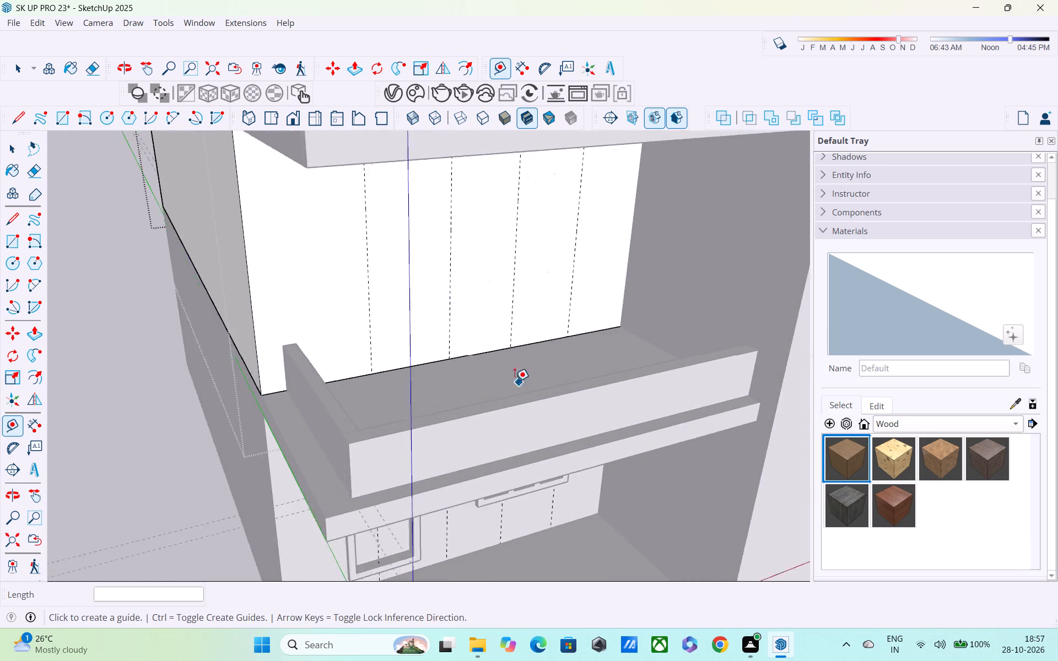
scroll(515, 381, "up", 2)
left_click(409, 361)
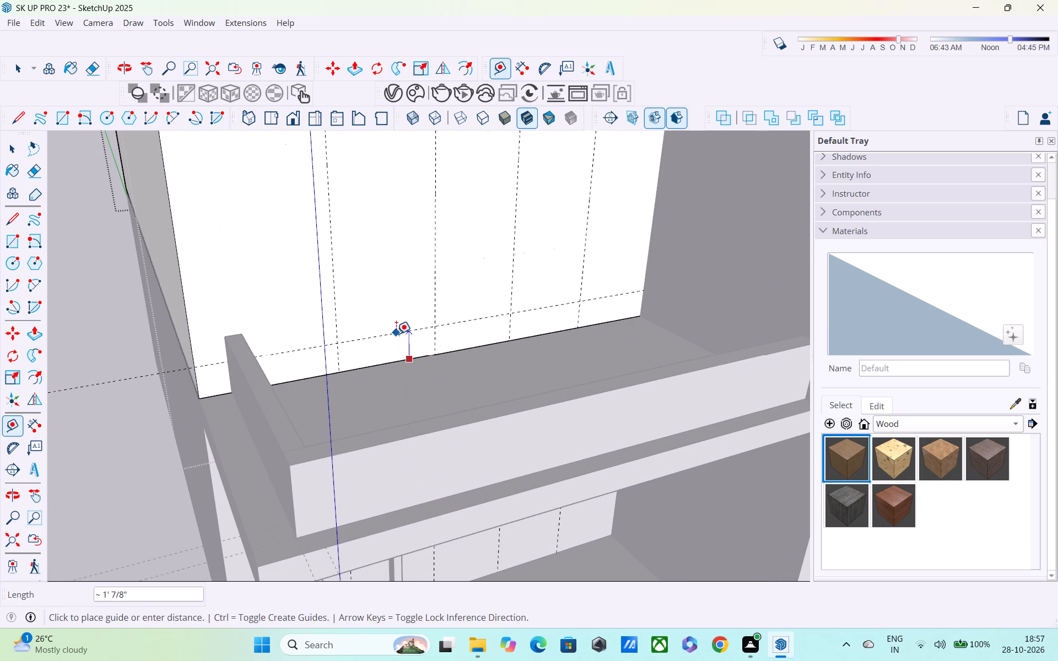
type("6\"")
key("Return")
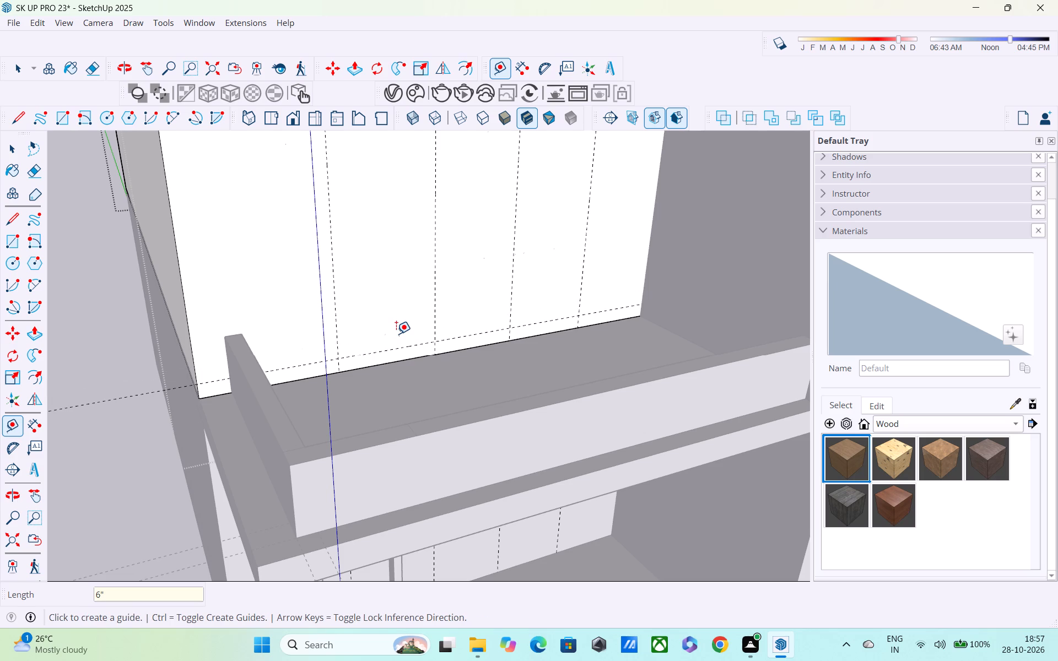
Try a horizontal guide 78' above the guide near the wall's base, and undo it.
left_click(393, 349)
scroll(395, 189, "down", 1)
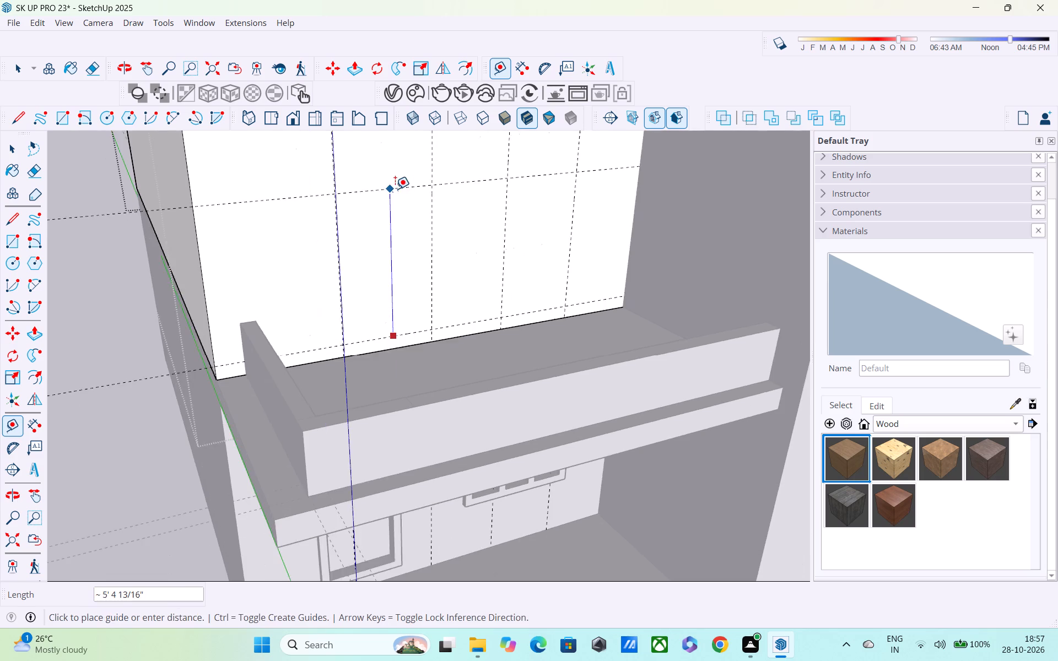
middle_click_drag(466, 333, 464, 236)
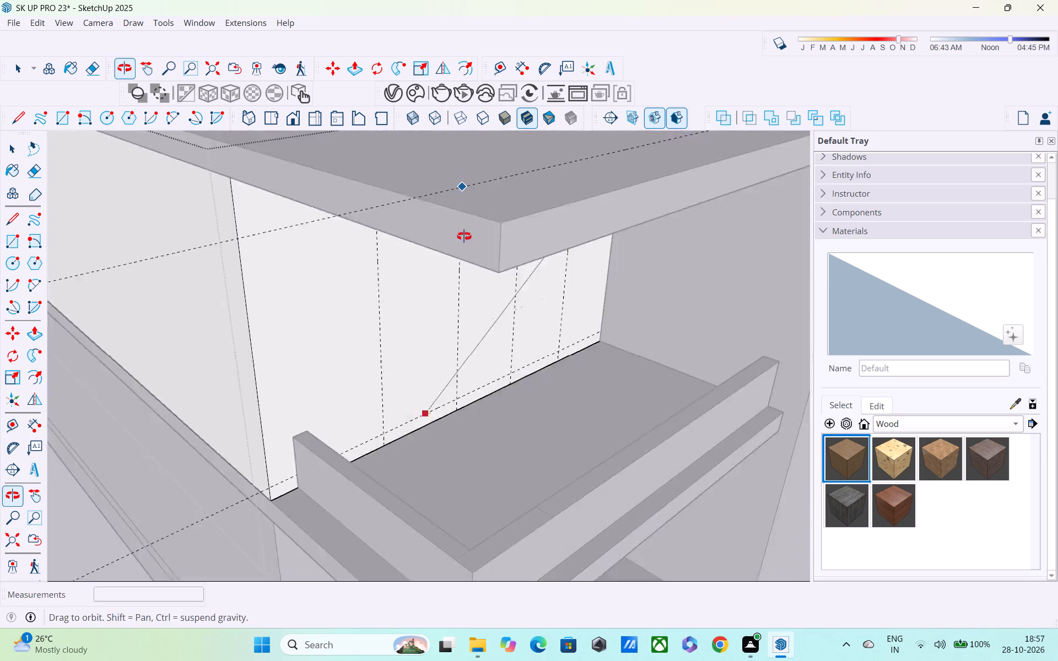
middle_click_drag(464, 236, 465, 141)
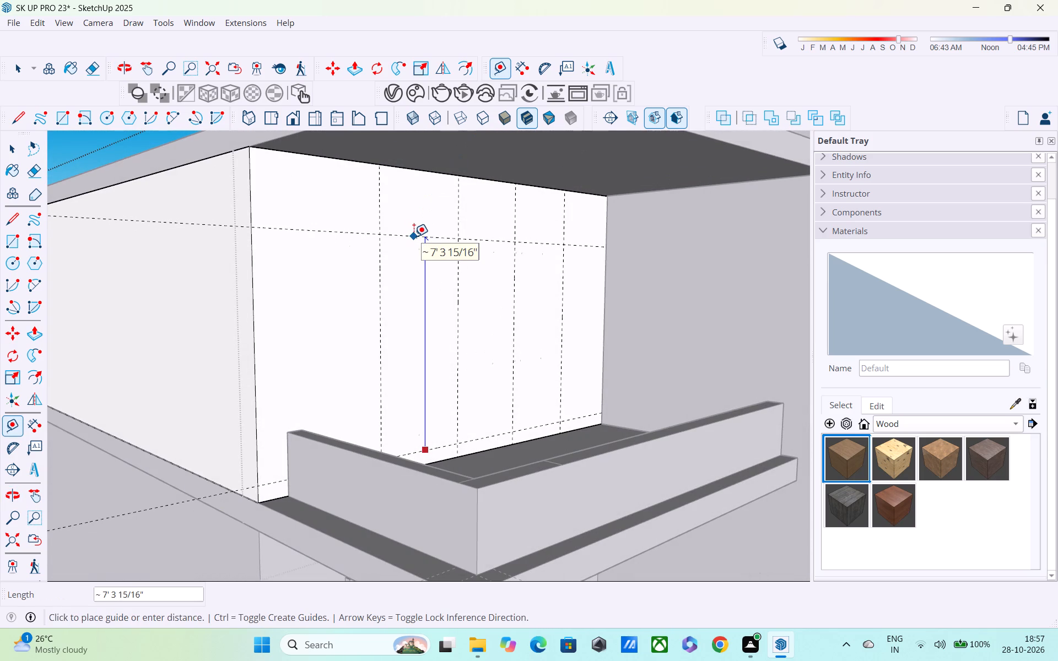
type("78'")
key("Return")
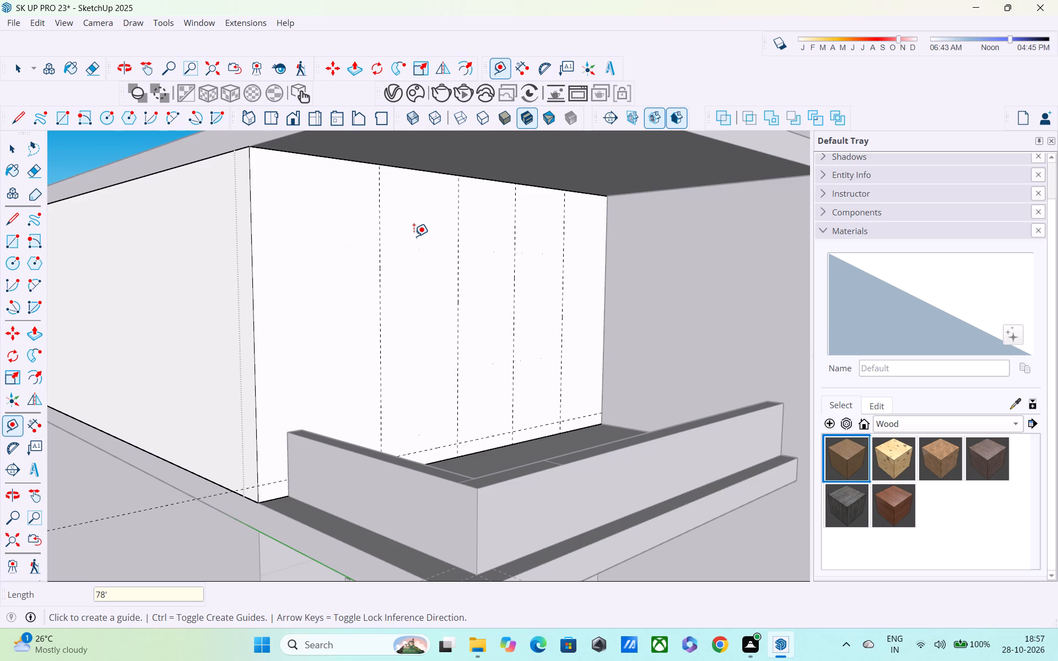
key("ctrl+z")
Place a horizontal guide 7' above the guide near the balcony wall's base.
left_click(433, 449)
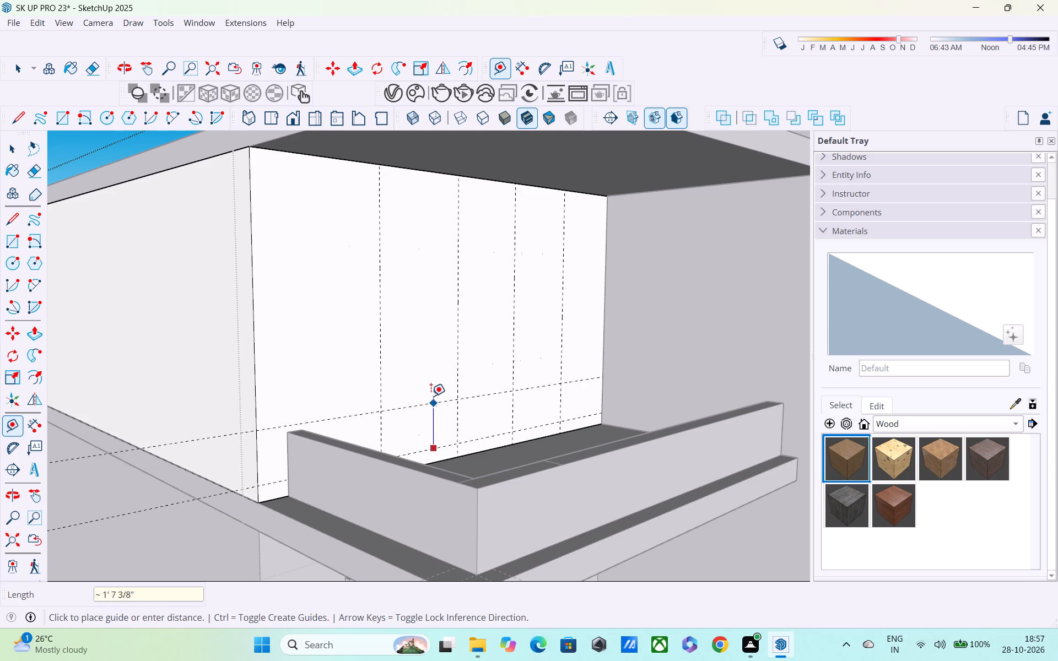
type("7'")
key("Return")
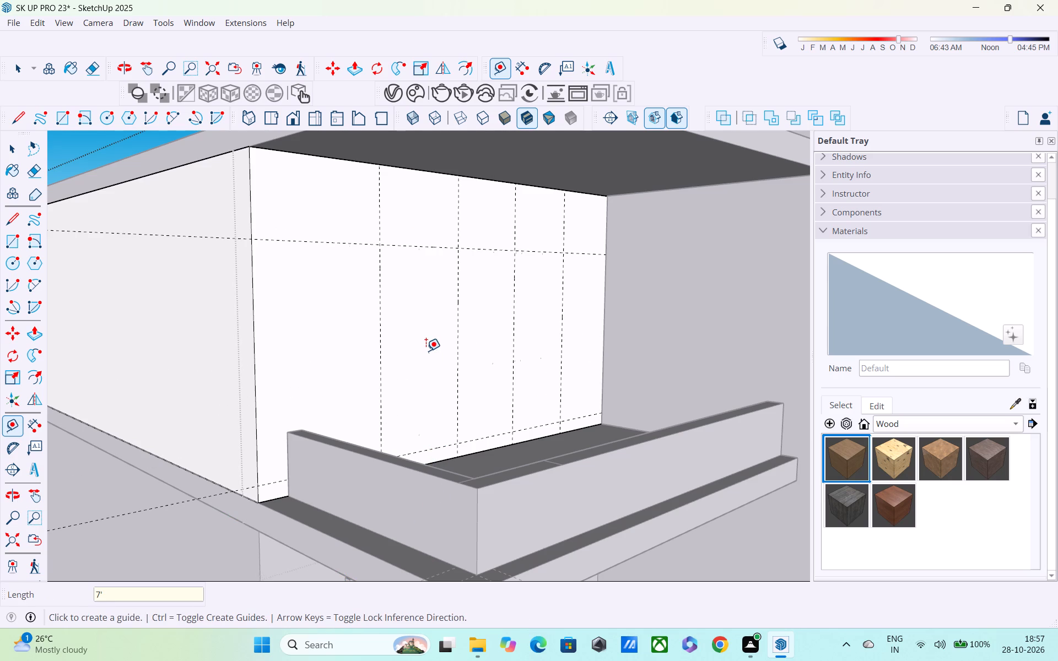
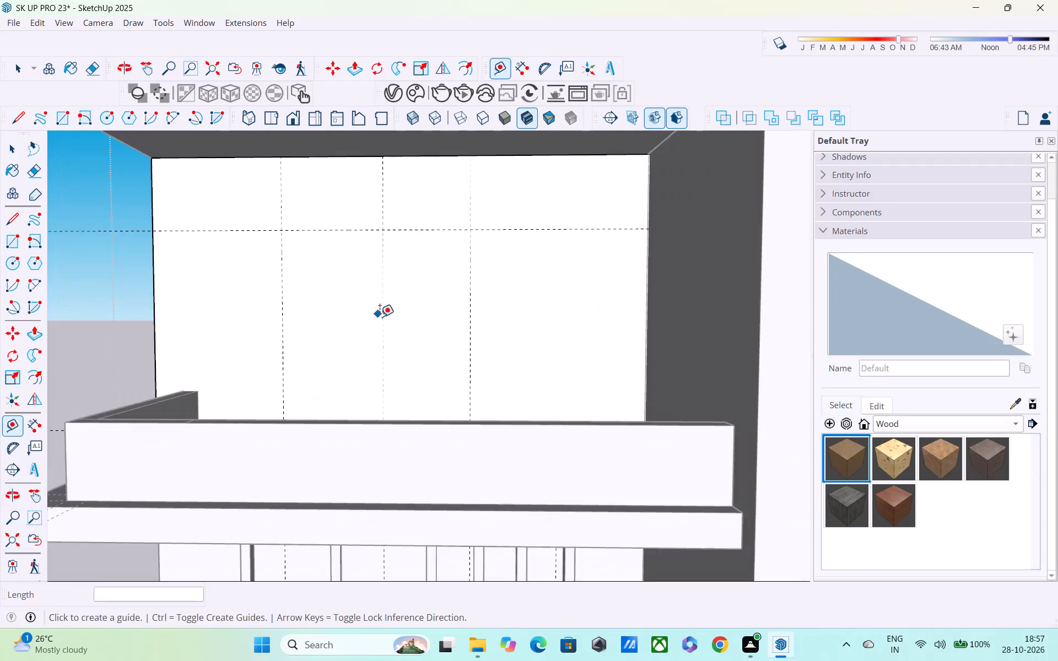
Draw a door rectangle on the balcony wall between the first two vertical guides, from the upper to the lower horizontal guide.
middle_click_drag(397, 332, 487, 336)
key("space")
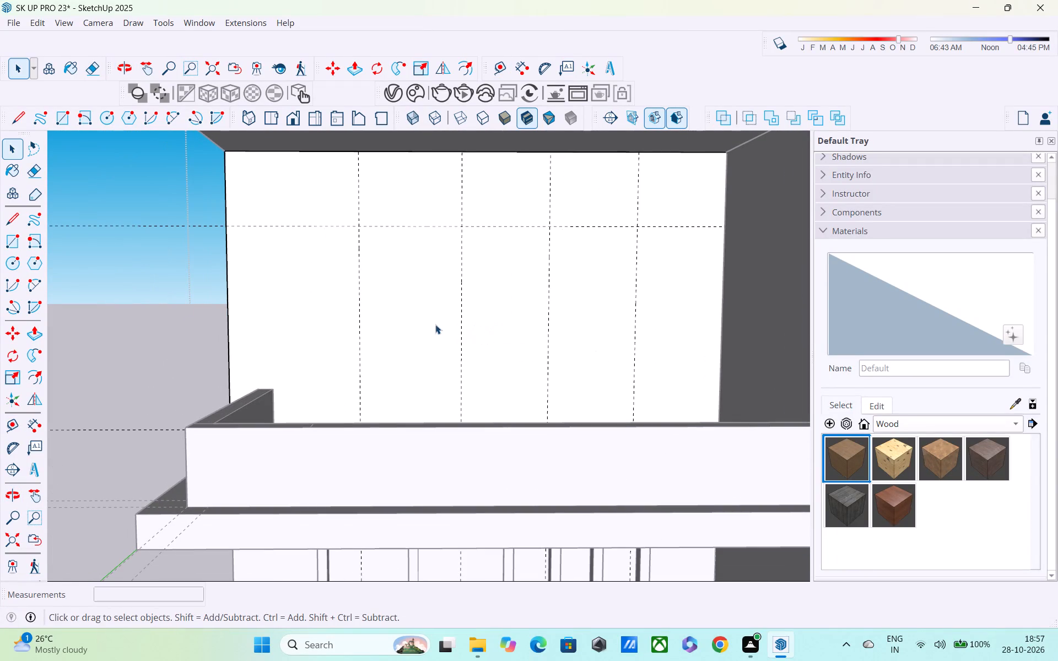
key("r")
left_click(360, 227)
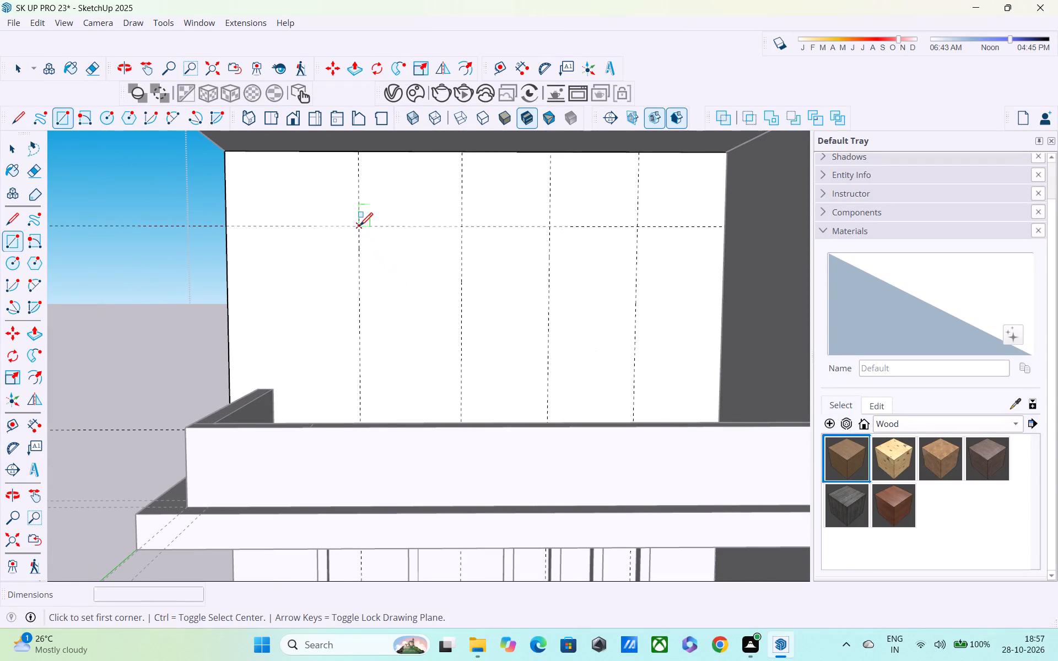
middle_click_drag(463, 382, 463, 323)
middle_click_drag(464, 324, 480, 372)
scroll(467, 364, "up", 1)
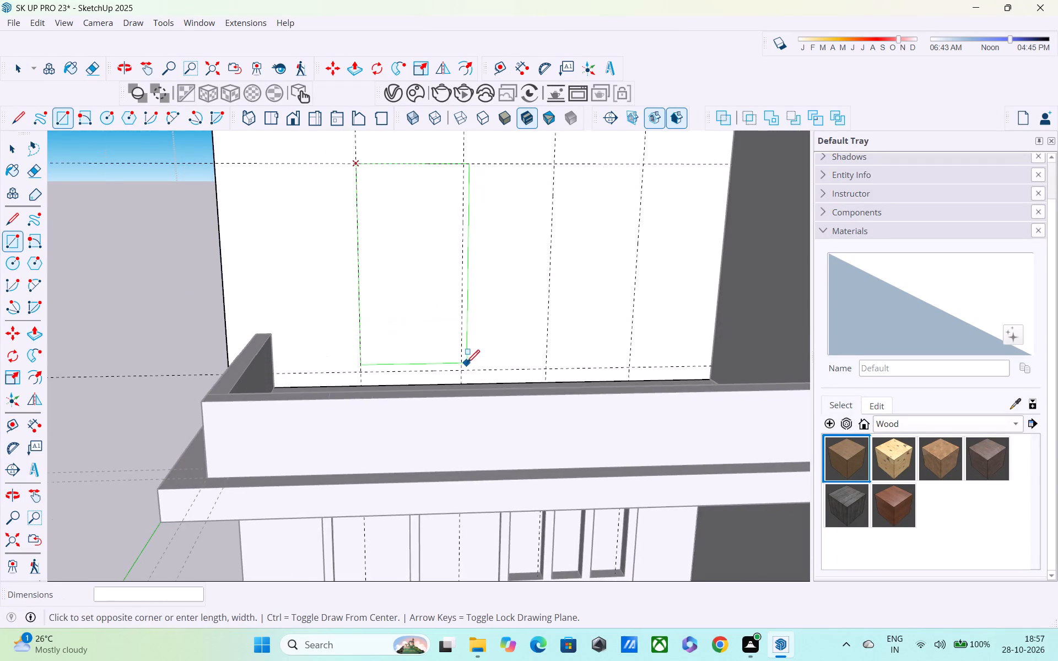
scroll(467, 364, "up", 2)
left_click(457, 375)
Draw a window rectangle between the third and fourth vertical guides, from the upper horizontal guide to just over halfway down, and close the wall group.
middle_click_drag(482, 370, 373, 475, "shift")
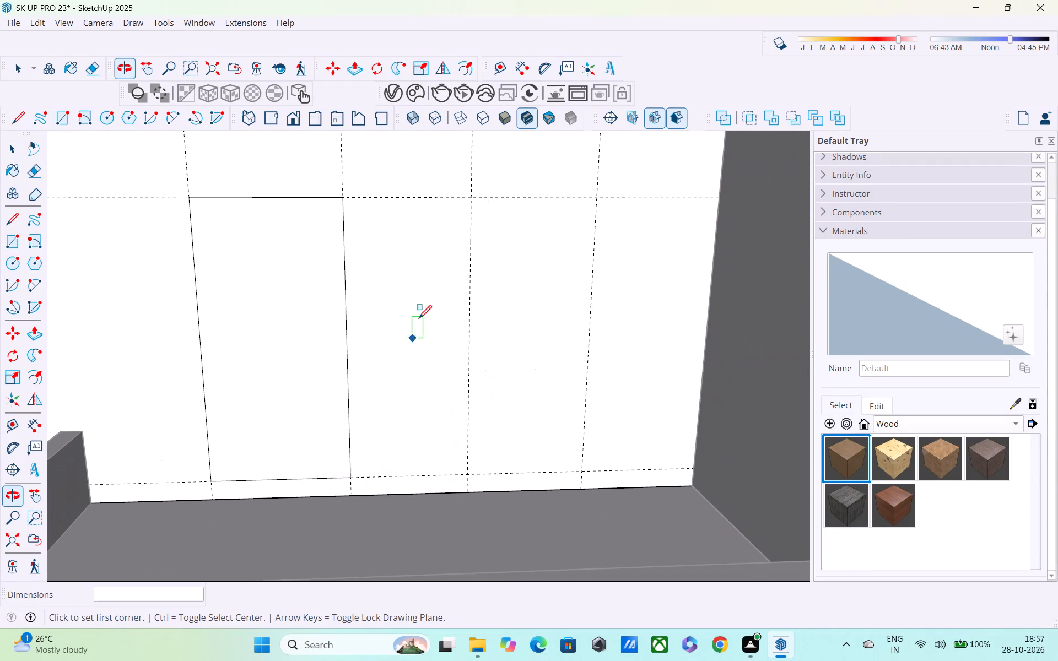
left_click(471, 197)
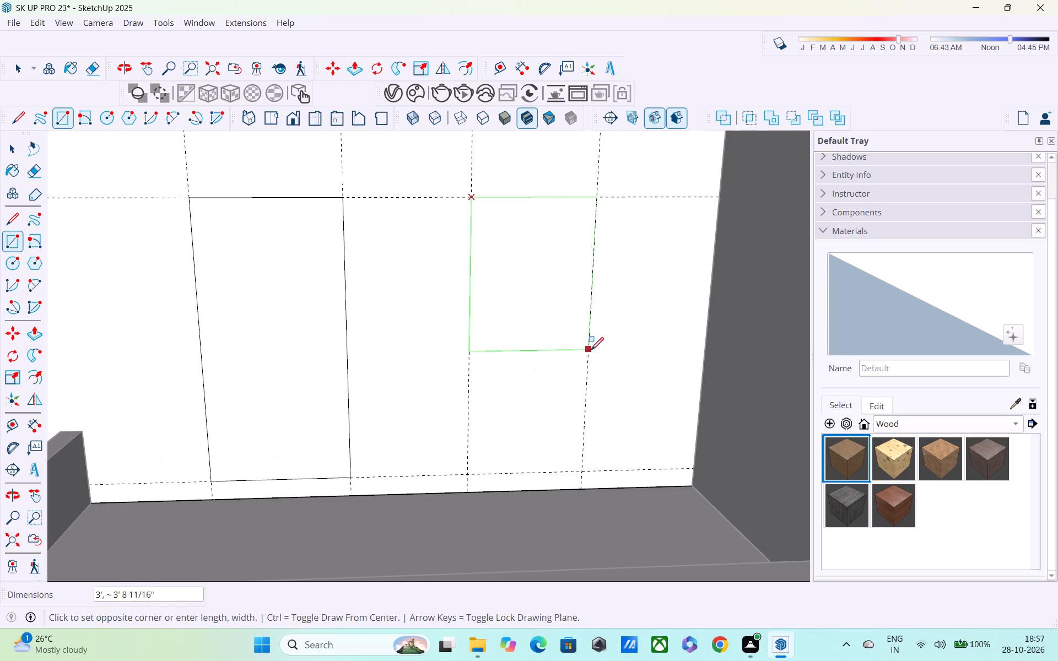
left_click(591, 362)
middle_click_drag(580, 377, 645, 204)
scroll(628, 239, "down", 5)
key("space")
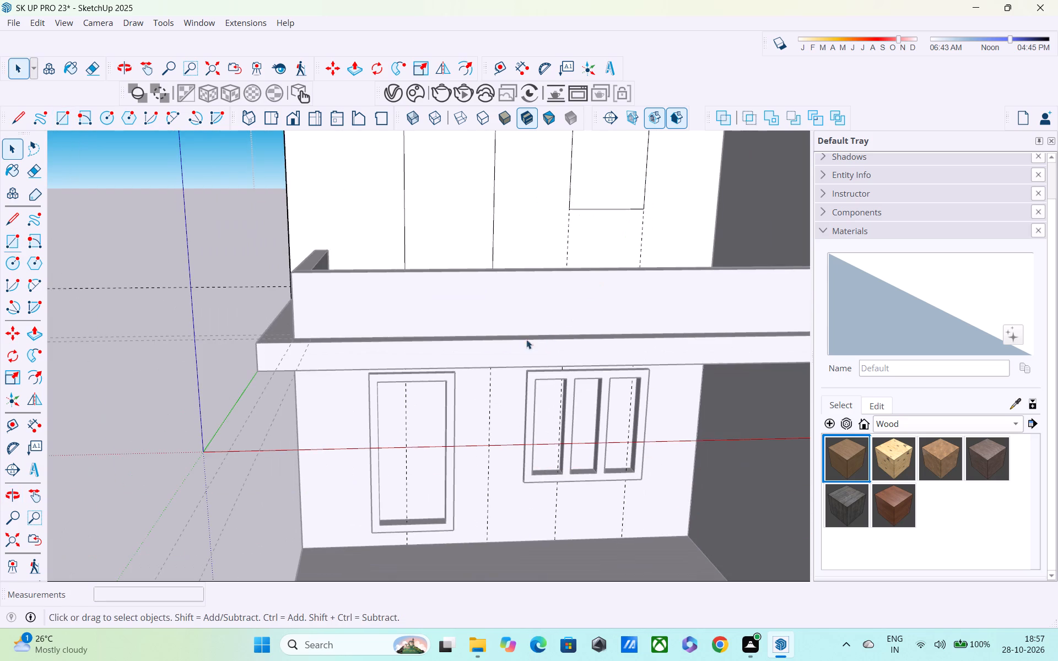
middle_click_drag(467, 333, 451, 388)
key("space")
left_click(212, 310)
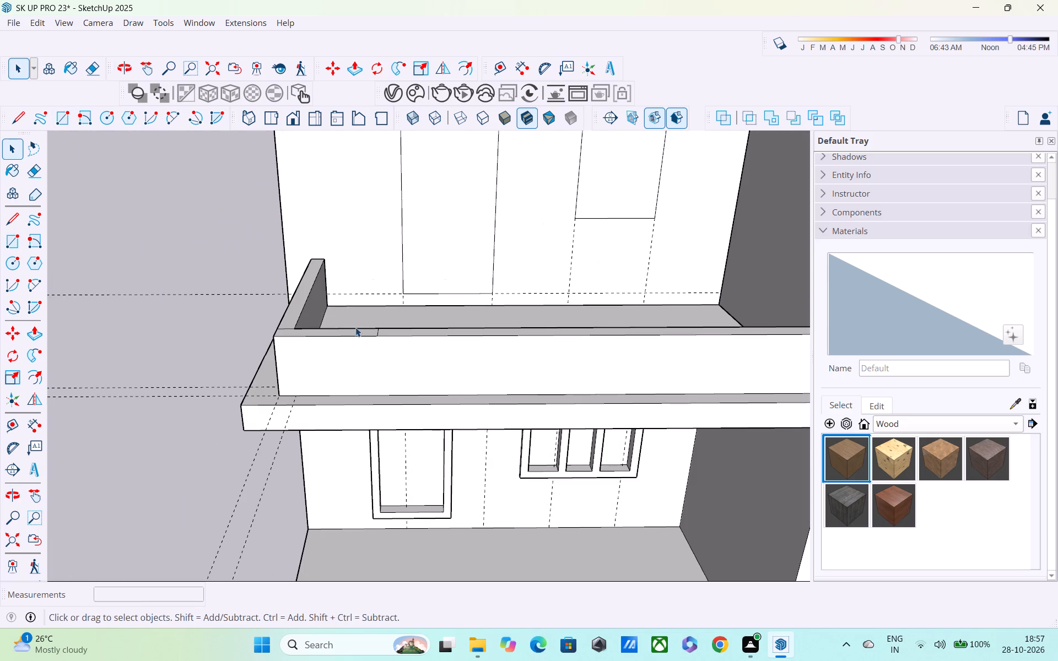
Open the balcony parapet group and push/pull the short corner section of its top face up to the underside of the roof slab.
key("o")
key("p")
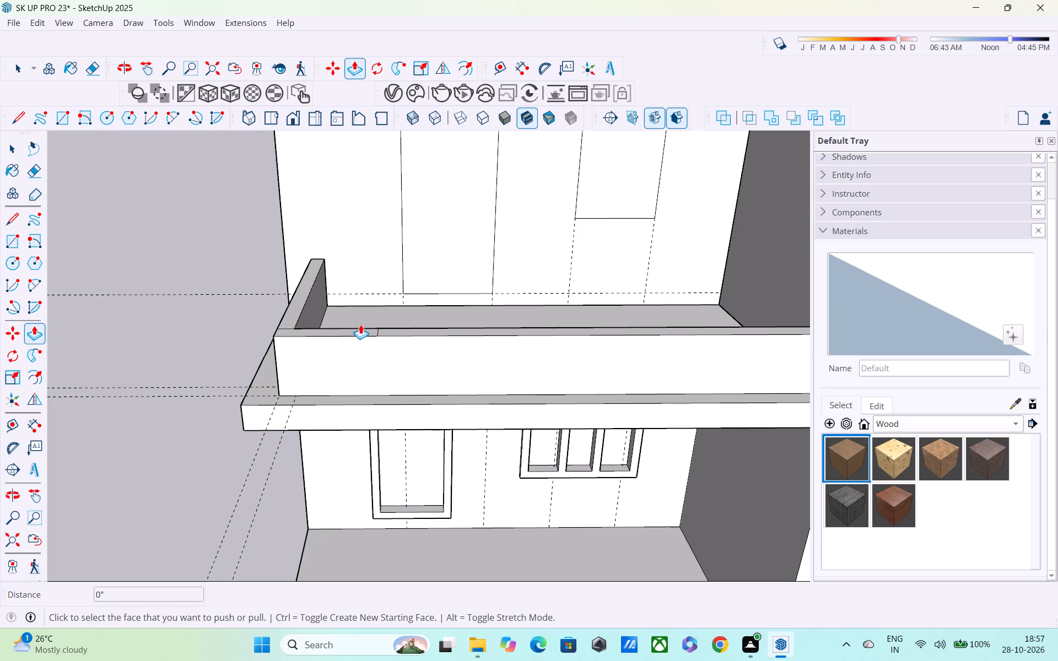
scroll(353, 323, "up", 2)
key("space")
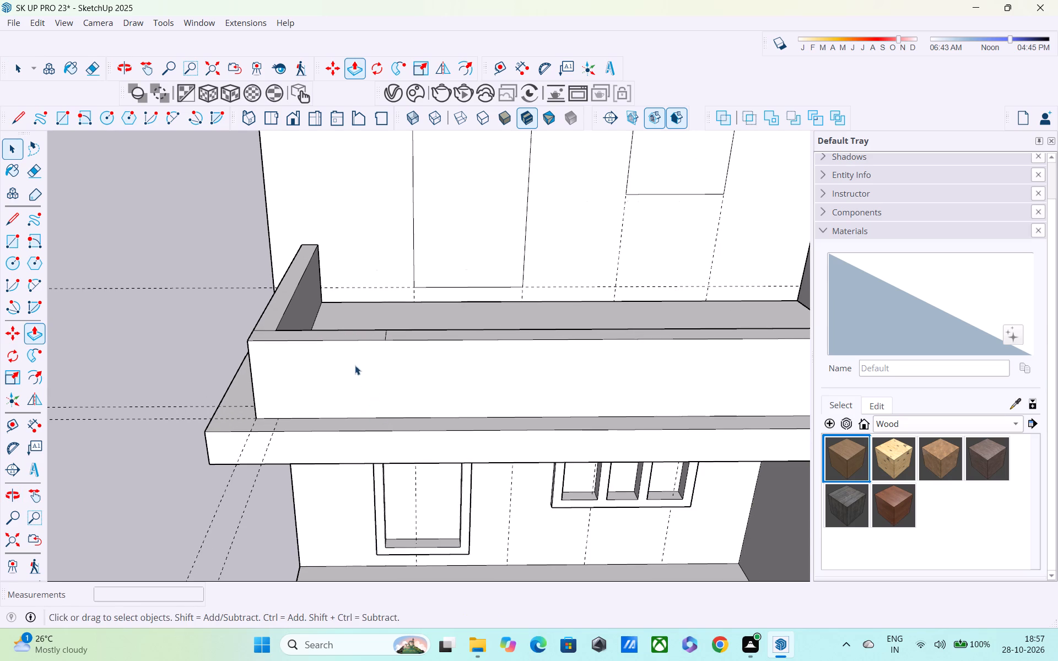
double_click(349, 340)
key("p")
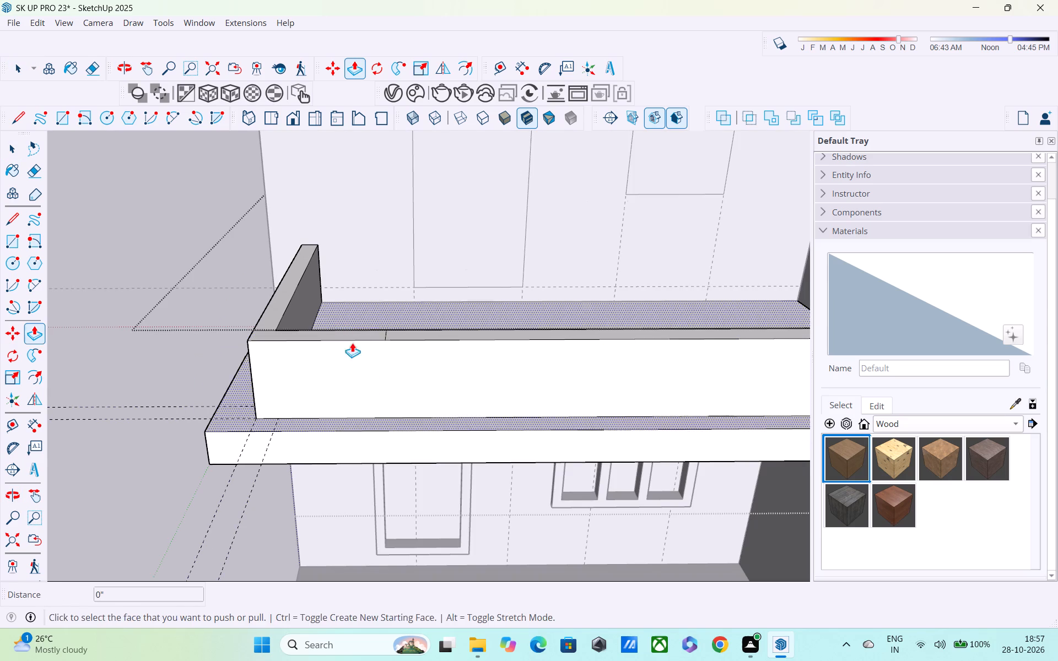
middle_click_drag(354, 348, 364, 379)
scroll(364, 388, "up", 2)
left_click(364, 388)
scroll(364, 294, "down", 3)
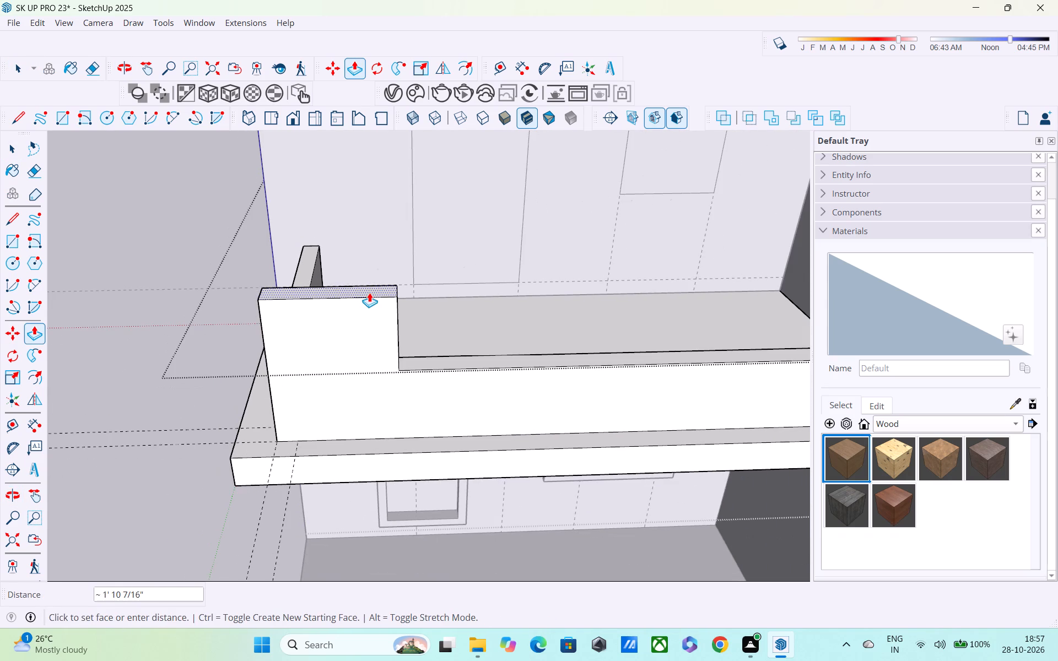
scroll(373, 291, "down", 1)
middle_click_drag(373, 291, 441, 389, "shift")
middle_click_drag(439, 291, 464, 300)
scroll(464, 253, "up", 1)
middle_click_drag(464, 207, 513, 346, "shift")
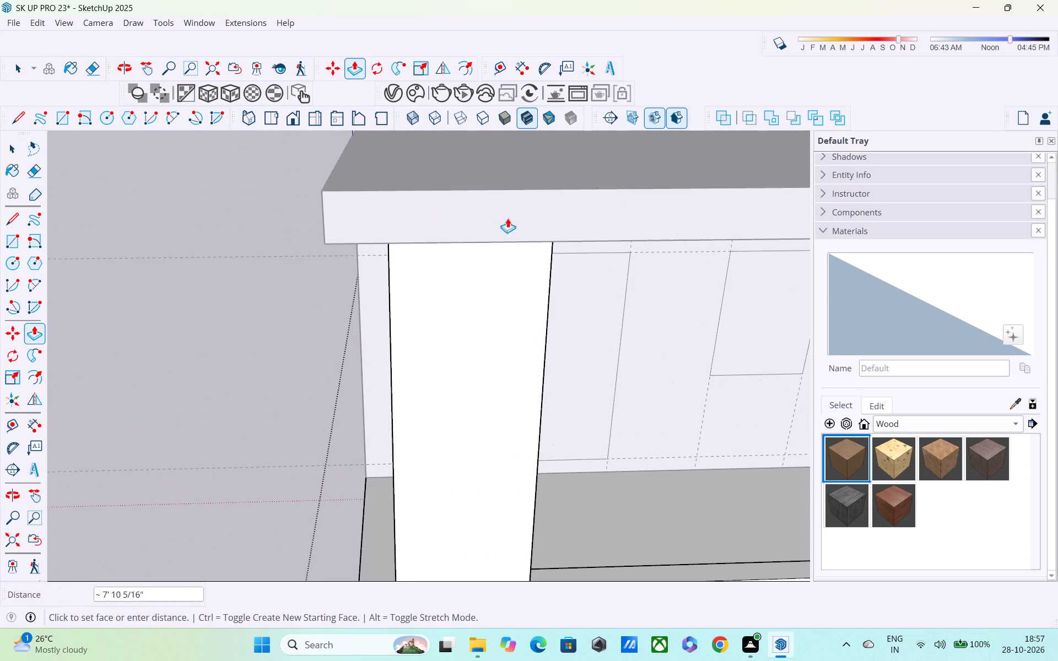
middle_click_drag(506, 210, 576, 225)
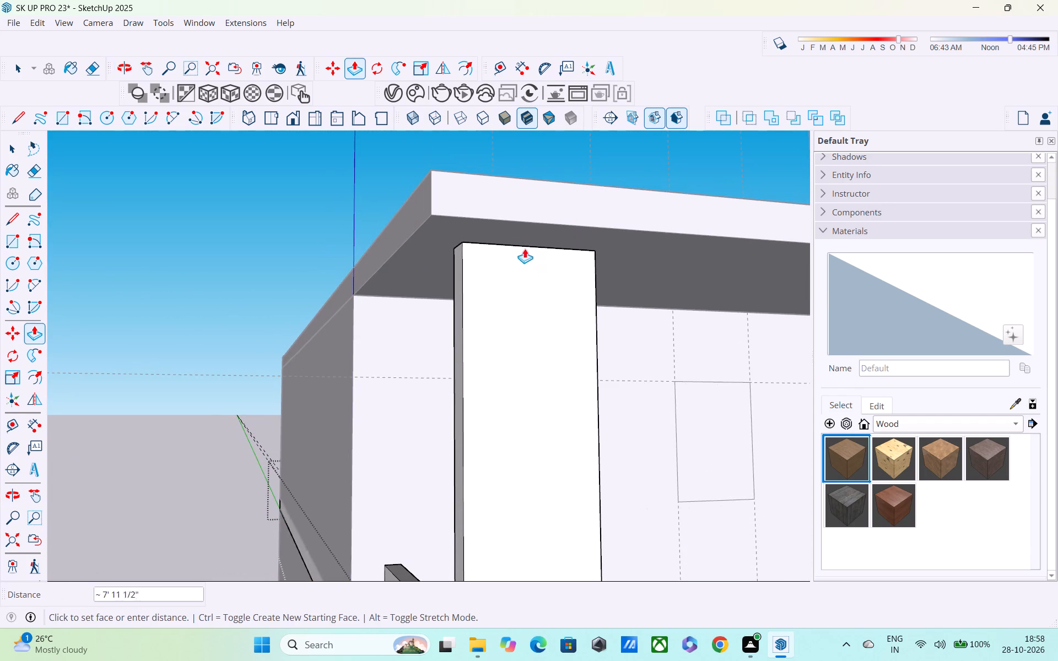
left_click(488, 238)
Widen the new corner pillar by about 1' 1 5/16" along the front by extending its inner side face.
middle_click_drag(641, 302, 476, 314)
middle_click_drag(455, 366, 421, 322, "shift")
left_click(328, 429)
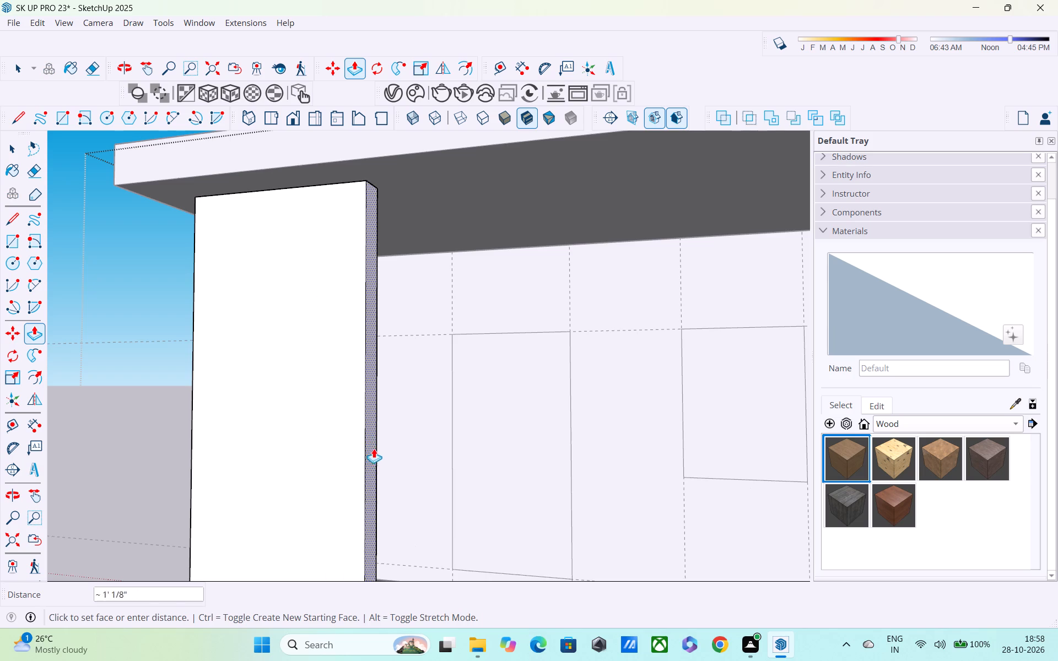
middle_click_drag(381, 452, 457, 328)
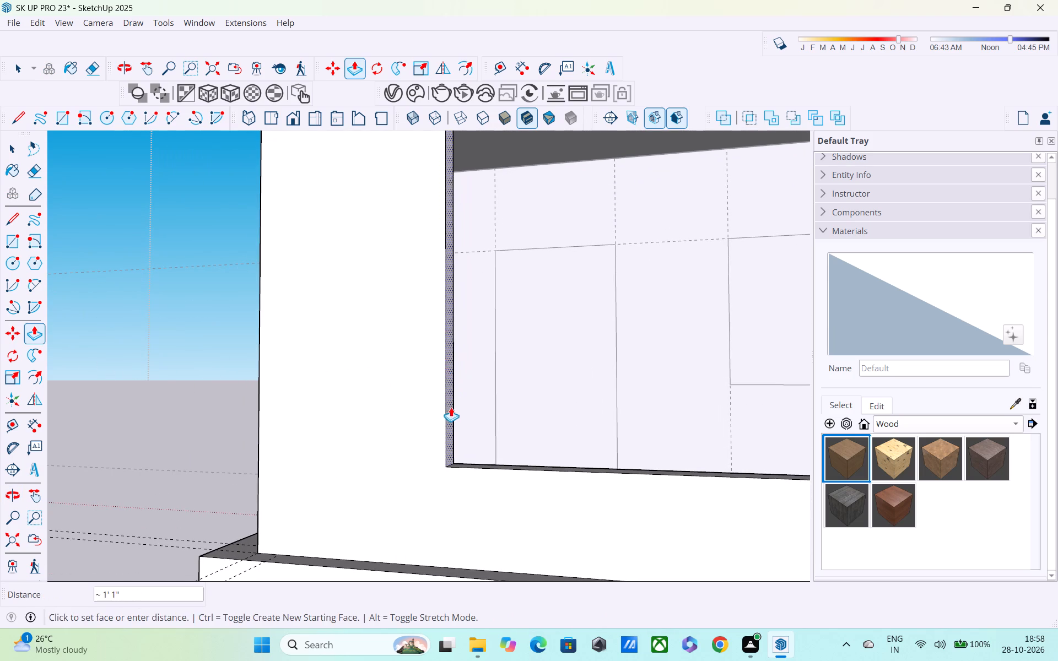
left_click(452, 409)
Examine the widened pillar's proportions against the balcony, the new openings and the whole front of the house.
scroll(471, 423, "down", 4)
scroll(486, 424, "up", 1)
scroll(492, 424, "down", 1)
middle_click_drag(519, 425, 592, 434)
scroll(591, 433, "down", 5)
middle_click_drag(591, 436, 586, 431)
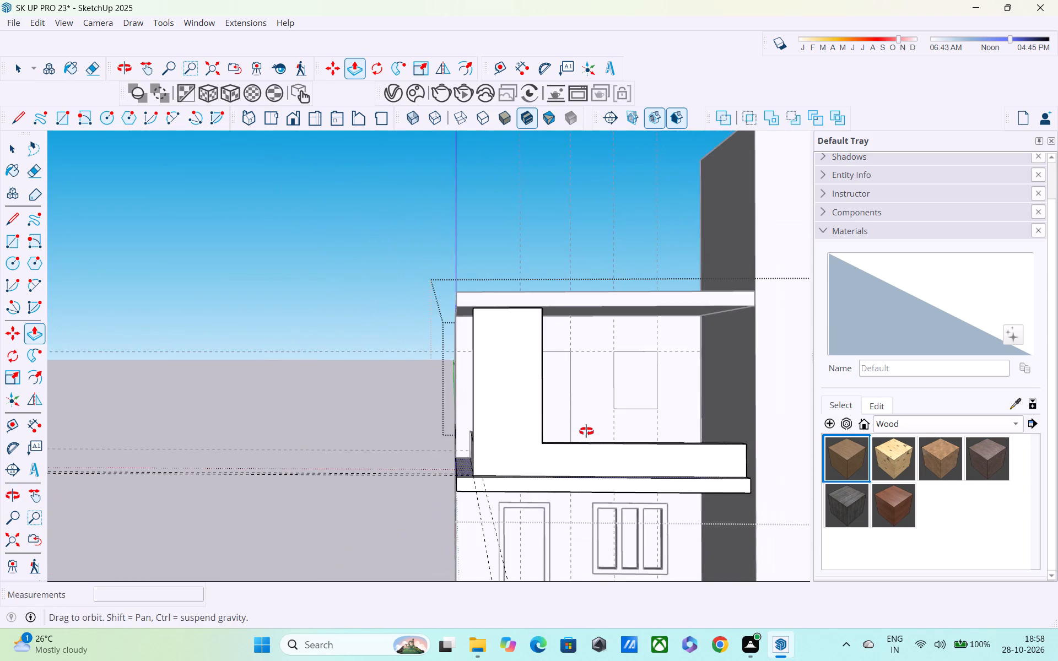
middle_click_drag(586, 431, 582, 420)
scroll(542, 422, "down", 5)
middle_click_drag(542, 431, 501, 451)
scroll(499, 438, "down", 3)
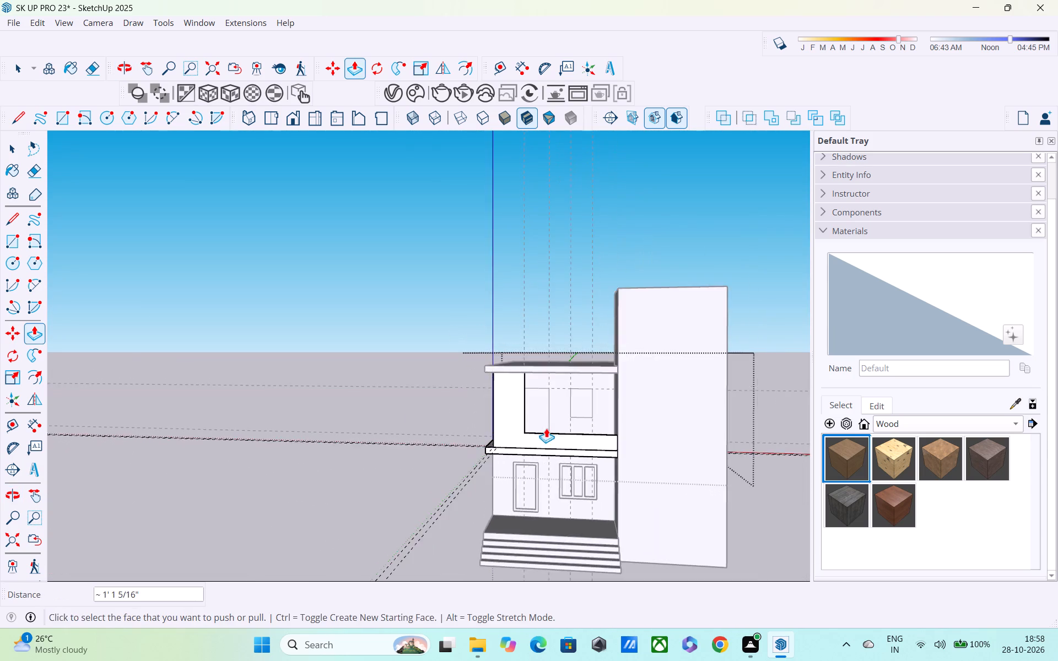
middle_click_drag(546, 428, 519, 405)
scroll(519, 405, "up", 1)
middle_click_drag(521, 408, 486, 410)
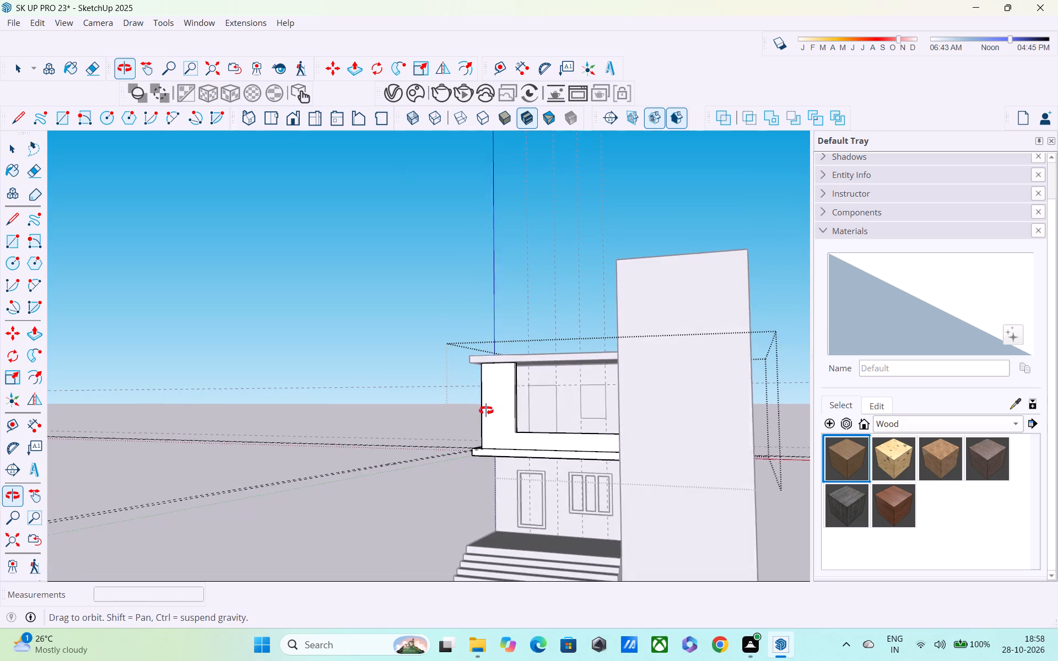
middle_click_drag(486, 410, 483, 410)
scroll(481, 408, "down", 4)
scroll(523, 412, "up", 3)
middle_click_drag(513, 410, 619, 386)
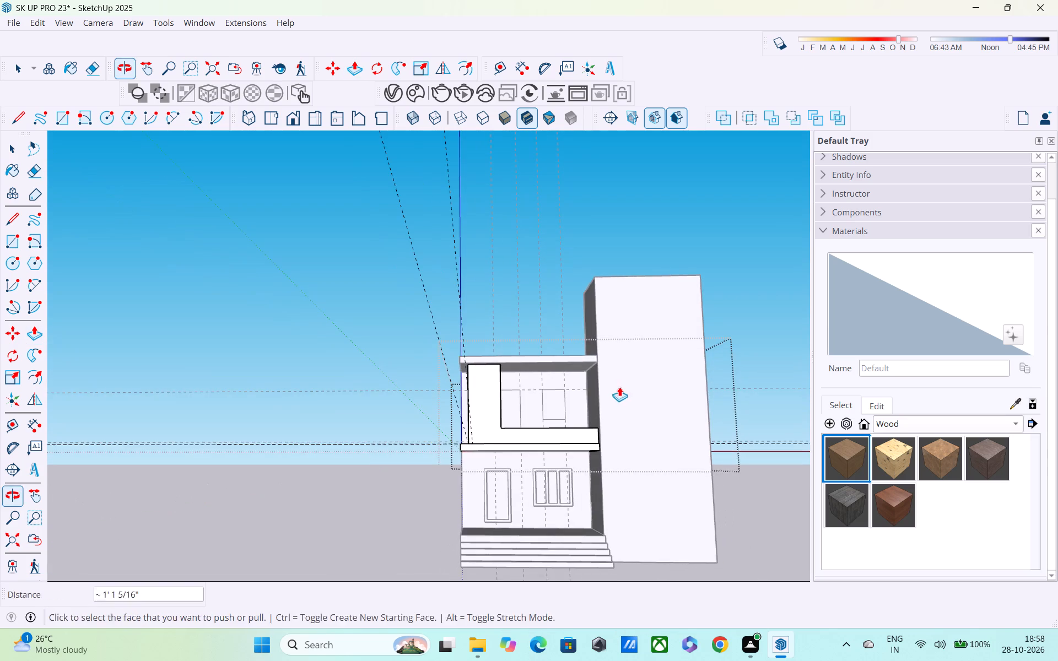
key("space")
Push the pillar's inner side face back by about 2 5/8".
middle_click_drag(487, 438, 588, 481)
scroll(587, 480, "up", 8)
middle_click_drag(481, 421, 433, 417)
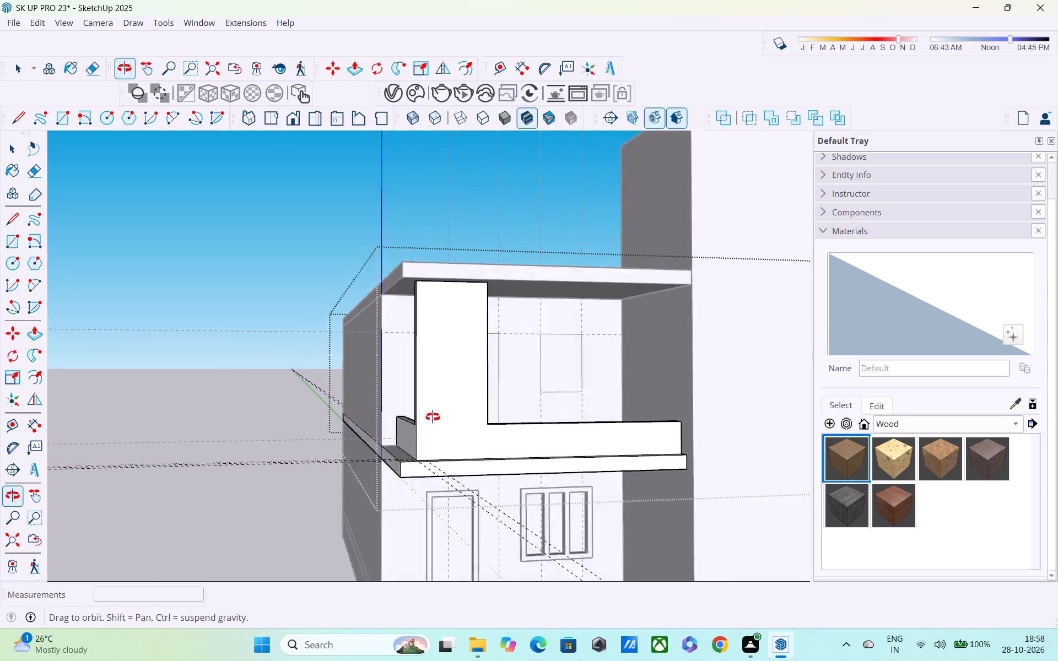
middle_click_drag(433, 417, 379, 432)
scroll(447, 429, "up", 5)
middle_click_drag(431, 424, 376, 420)
scroll(381, 411, "up", 4)
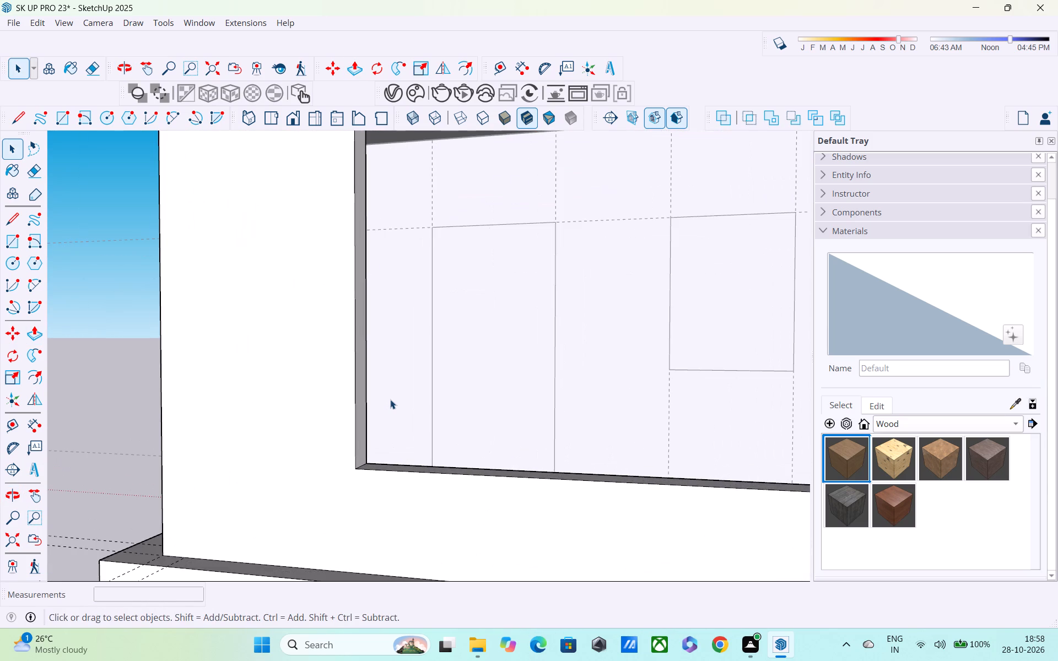
key("p")
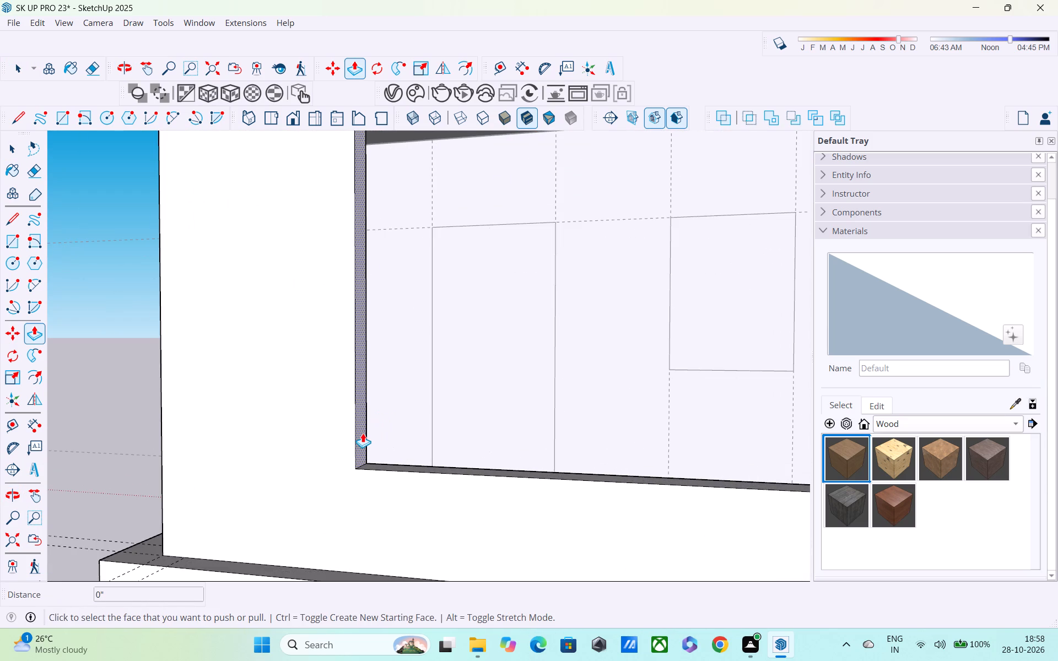
left_click(363, 433)
left_click(352, 434)
Push the pillar's inner side face back by about another 4 3/16" and close the parapet group.
middle_click_drag(373, 458, 465, 440)
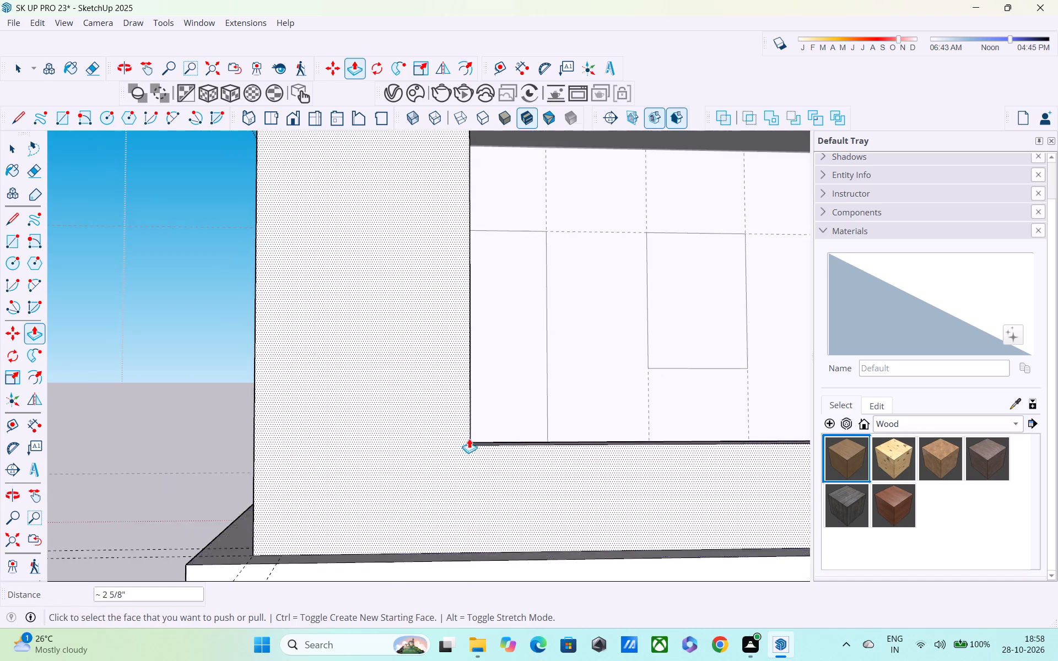
scroll(489, 424, "down", 10)
scroll(514, 432, "up", 1)
middle_click_drag(512, 430, 376, 465)
scroll(374, 465, "up", 5)
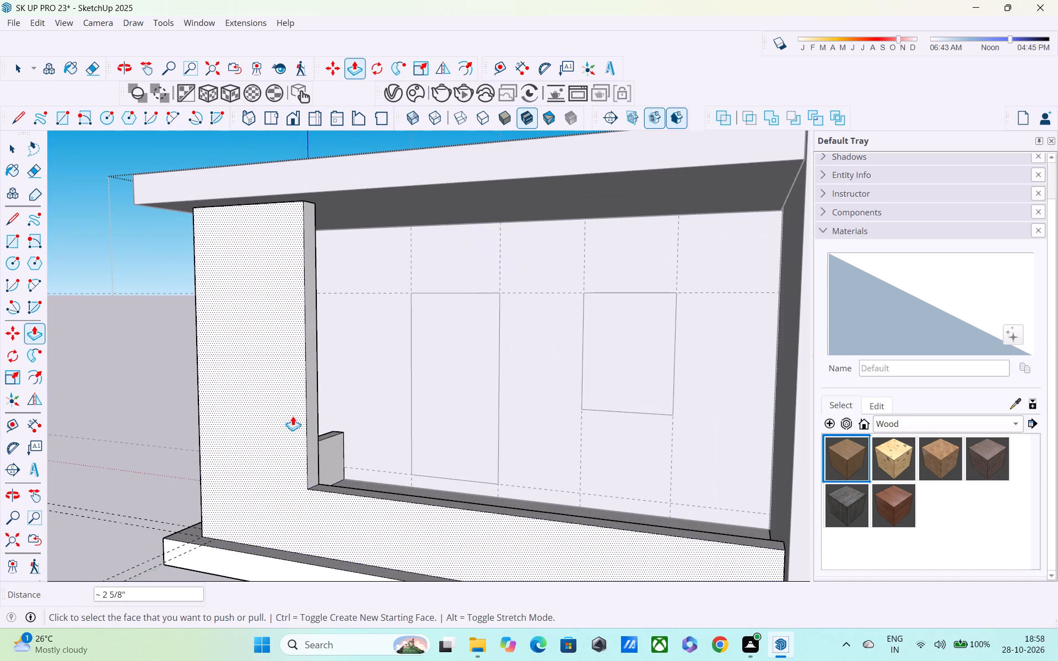
left_click(313, 429)
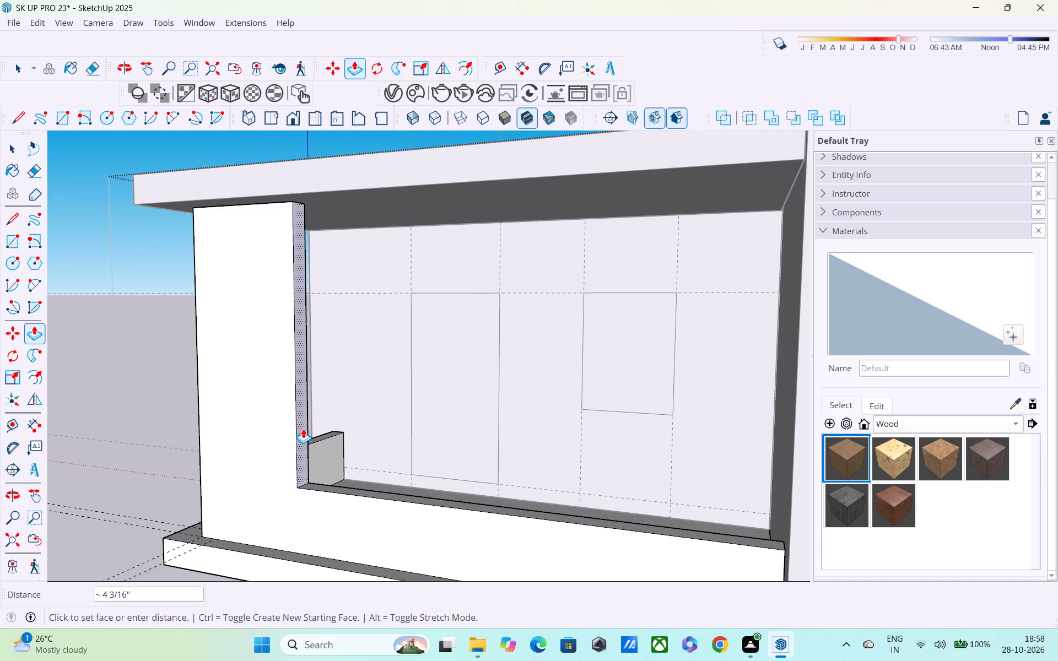
left_click(303, 429)
middle_click_drag(324, 427, 476, 375)
scroll(477, 381, "down", 5)
middle_click_drag(474, 414, 462, 424)
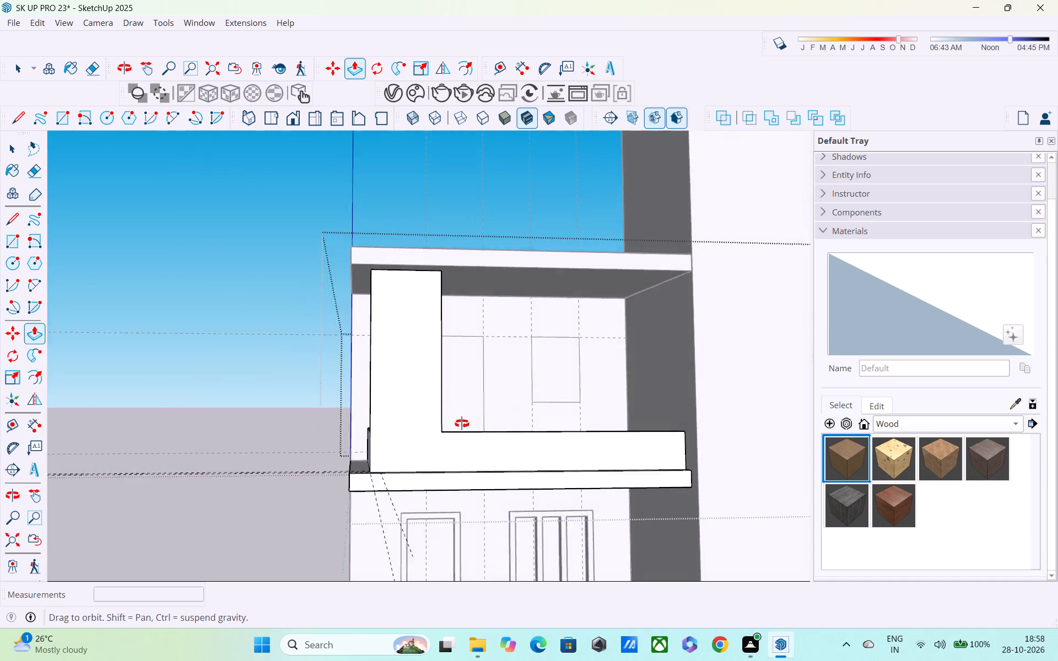
middle_click_drag(462, 424, 418, 427)
scroll(408, 422, "down", 4)
middle_click_drag(408, 428, 422, 430)
key("space")
scroll(420, 431, "up", 1)
left_click(118, 424)
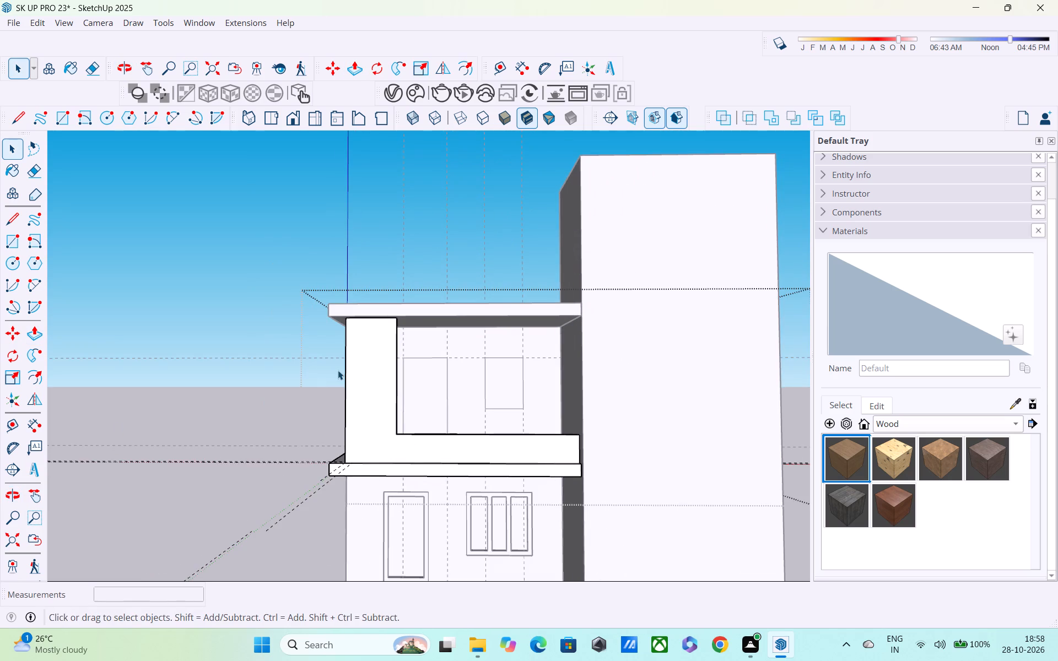
middle_click_drag(343, 374, 410, 433)
left_click(277, 409)
Open the balcony wall group and offset the door rectangle's outline 4" inward.
middle_click_drag(438, 301, 438, 288)
scroll(436, 377, "up", 2)
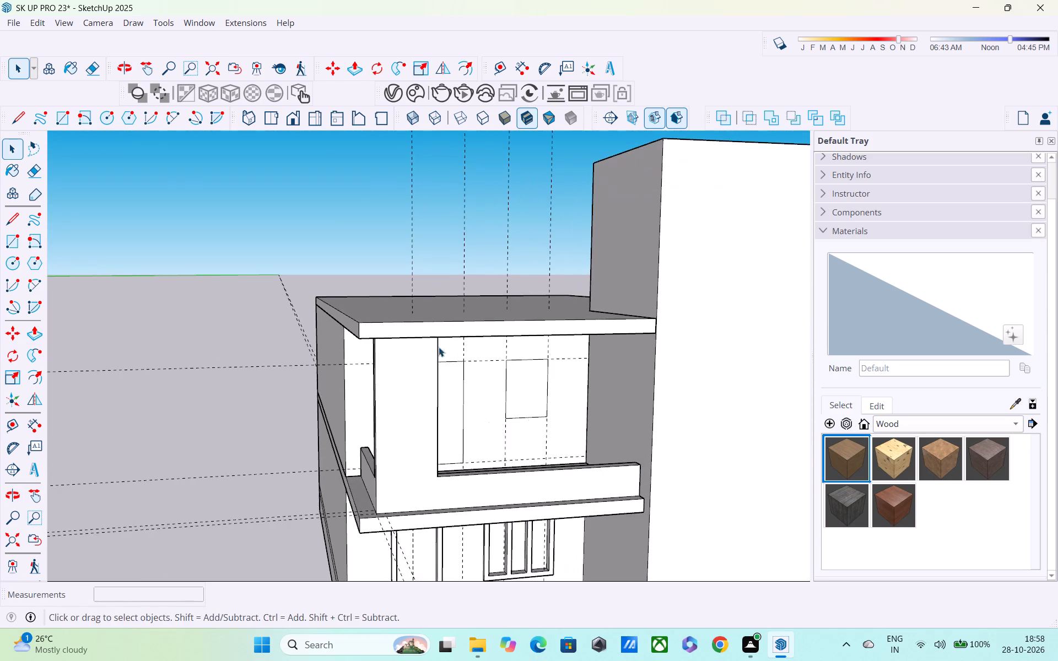
middle_click_drag(439, 373, 448, 297)
scroll(488, 377, "up", 3)
middle_click_drag(484, 378, 323, 389)
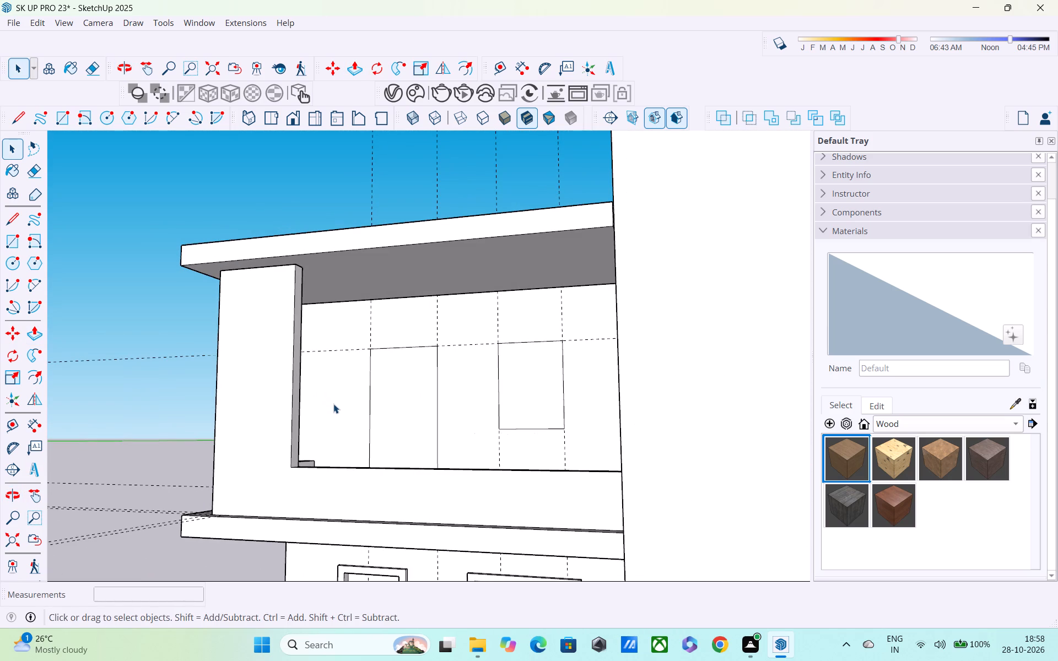
left_click(392, 399)
double_click(392, 399)
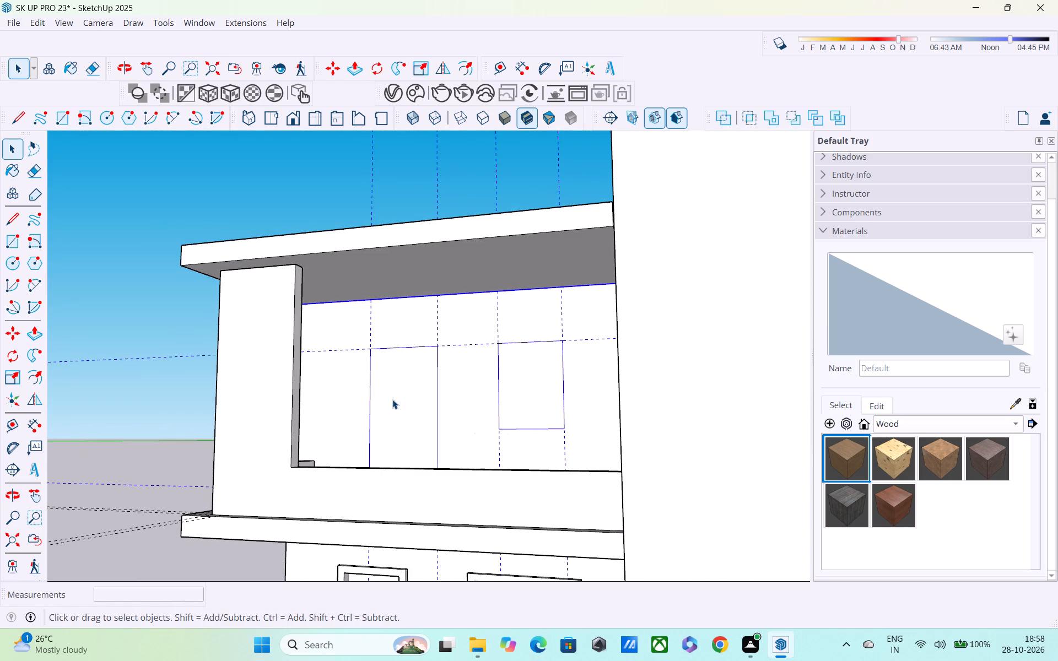
key("f")
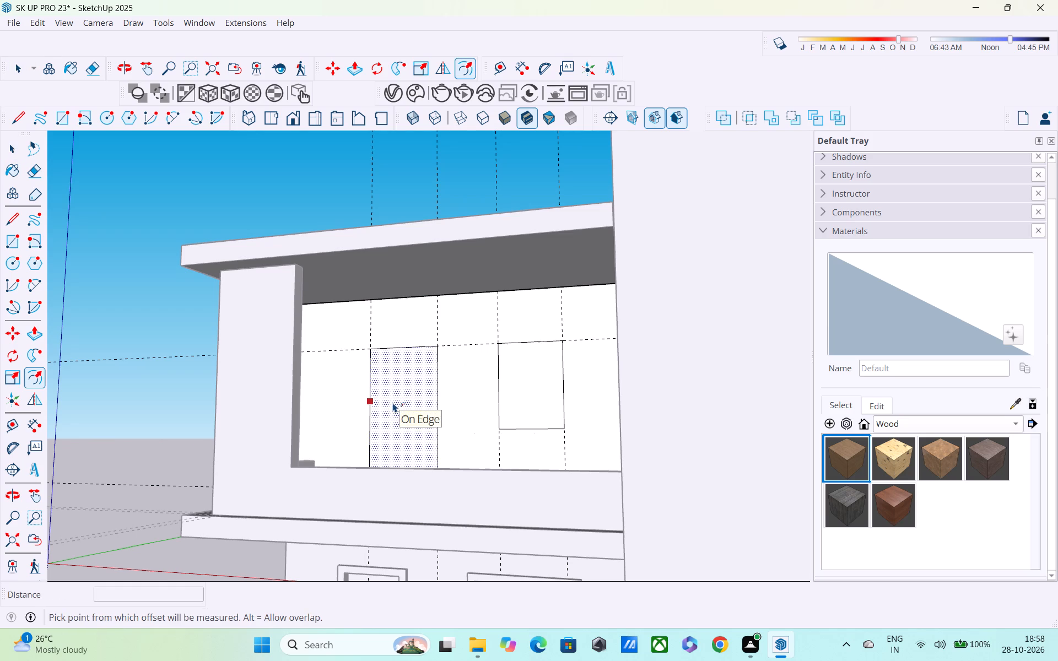
left_click(393, 403)
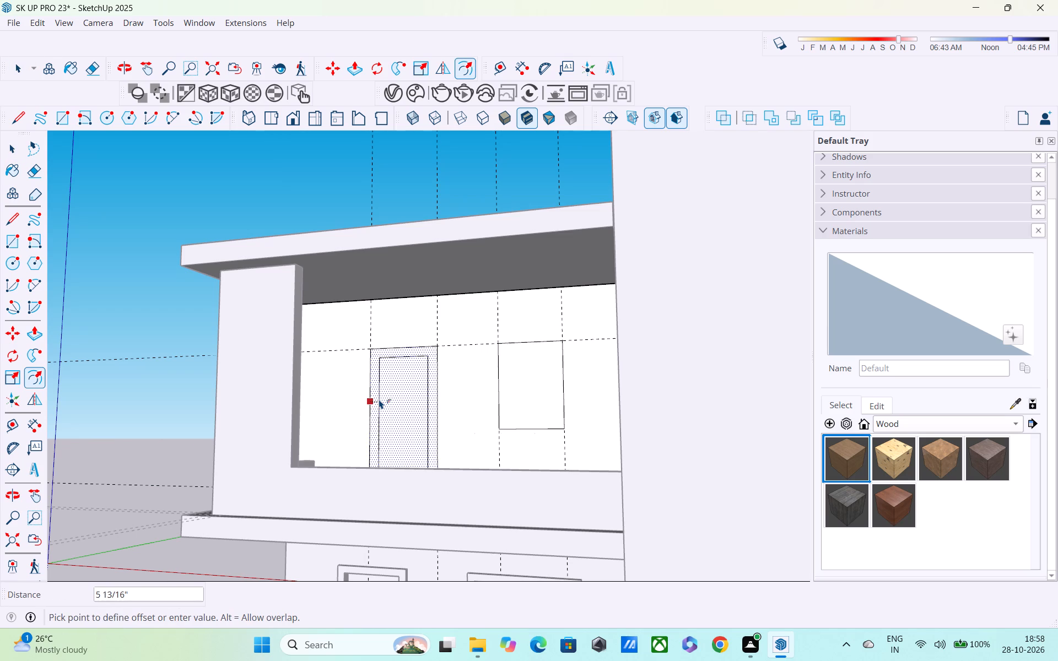
type("4\"")
key("Return")
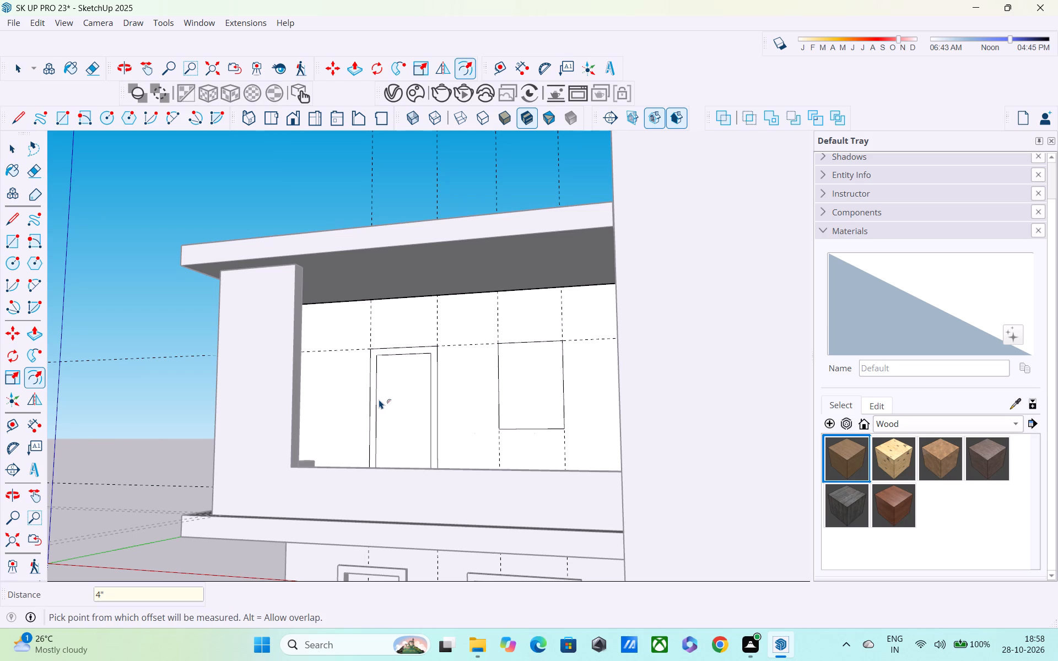
Offset the window rectangle's outline on the balcony wall 4" inward.
left_click(548, 389)
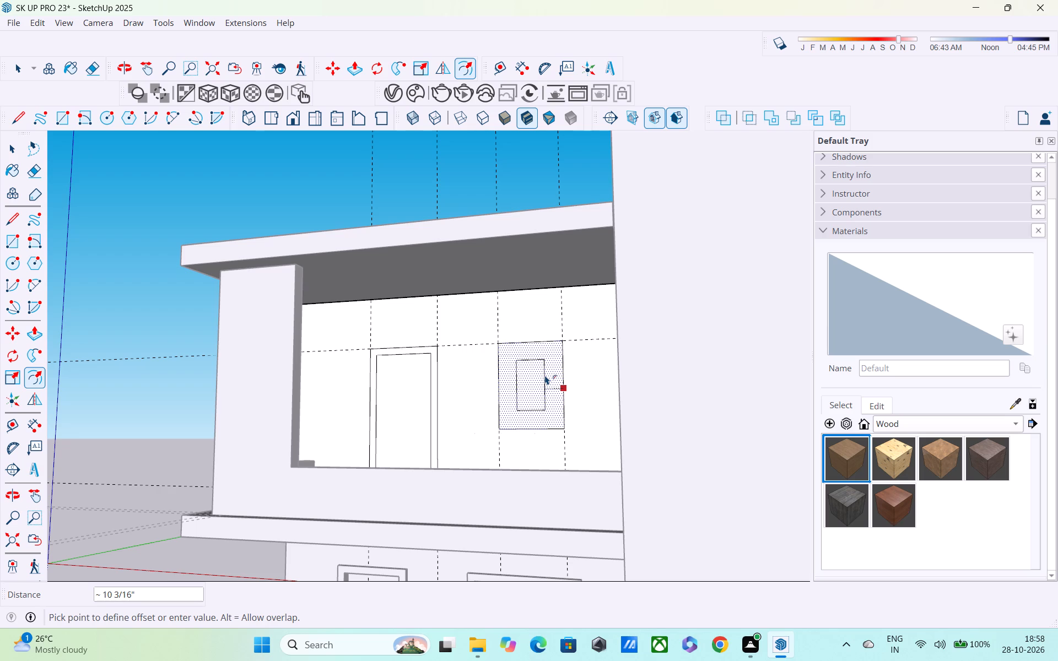
type("4\"")
key("Return")
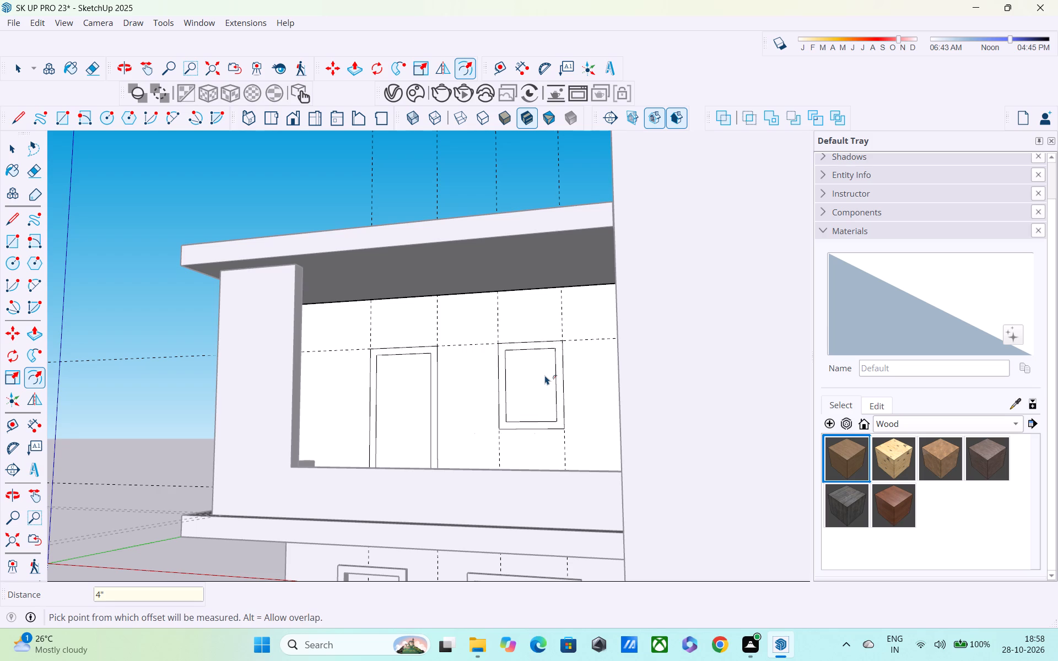
Draw a vertical centre line between the top and bottom edges of the balcony window's inner rectangle.
key("l")
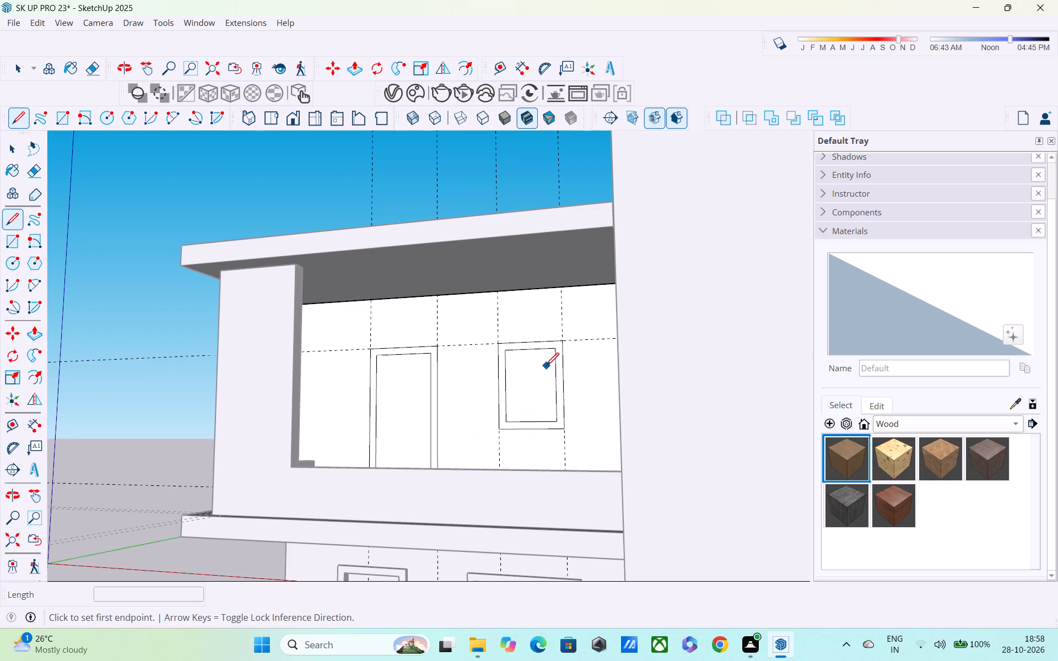
left_click(532, 351)
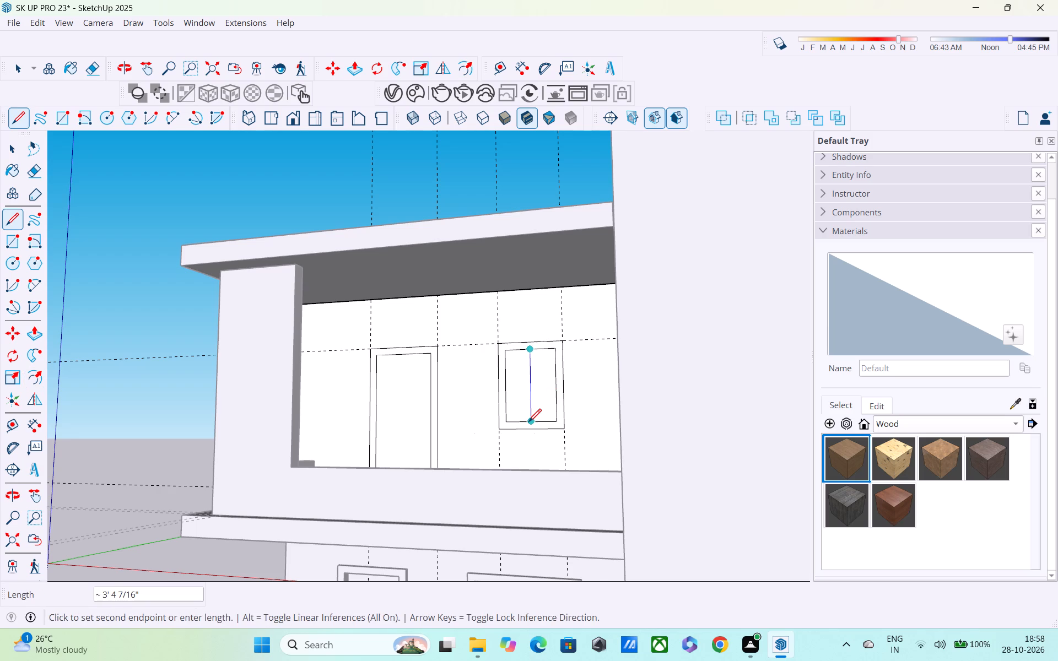
left_click(528, 423)
key("space")
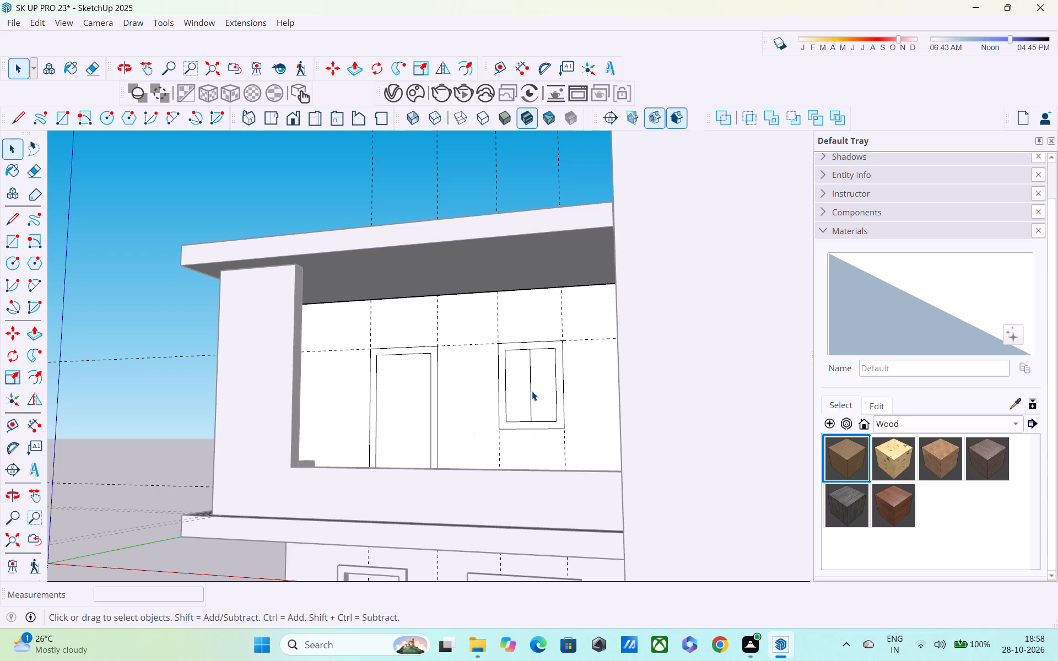
Copy the window's centre line 2" toward the wing wall, and copy that line 4" back toward the door as mullion edges.
left_click(530, 386)
key("m")
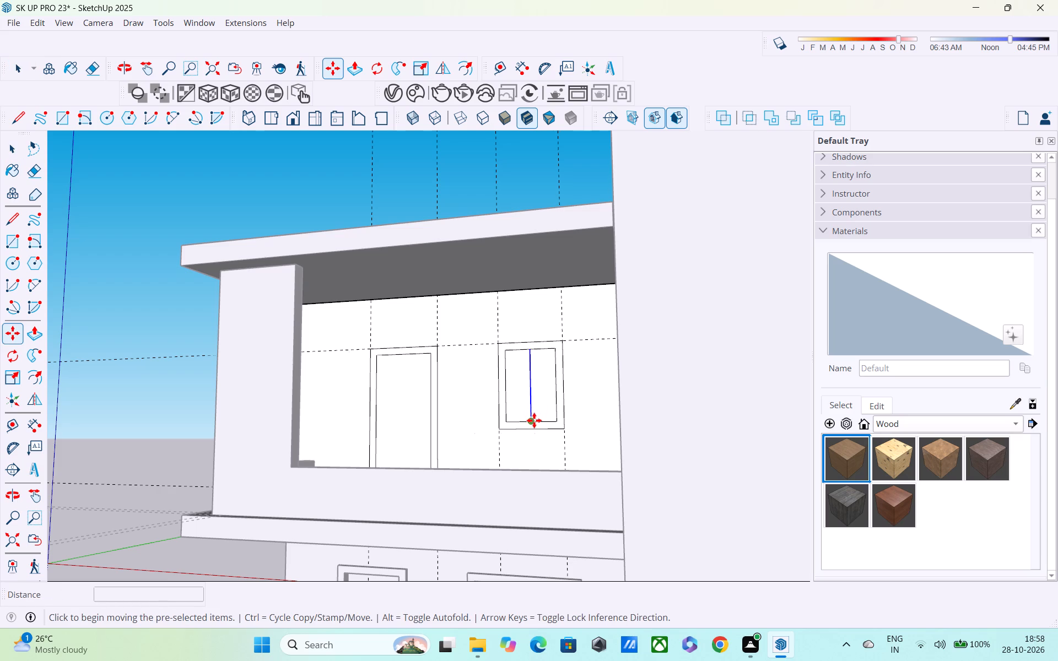
left_click(533, 421)
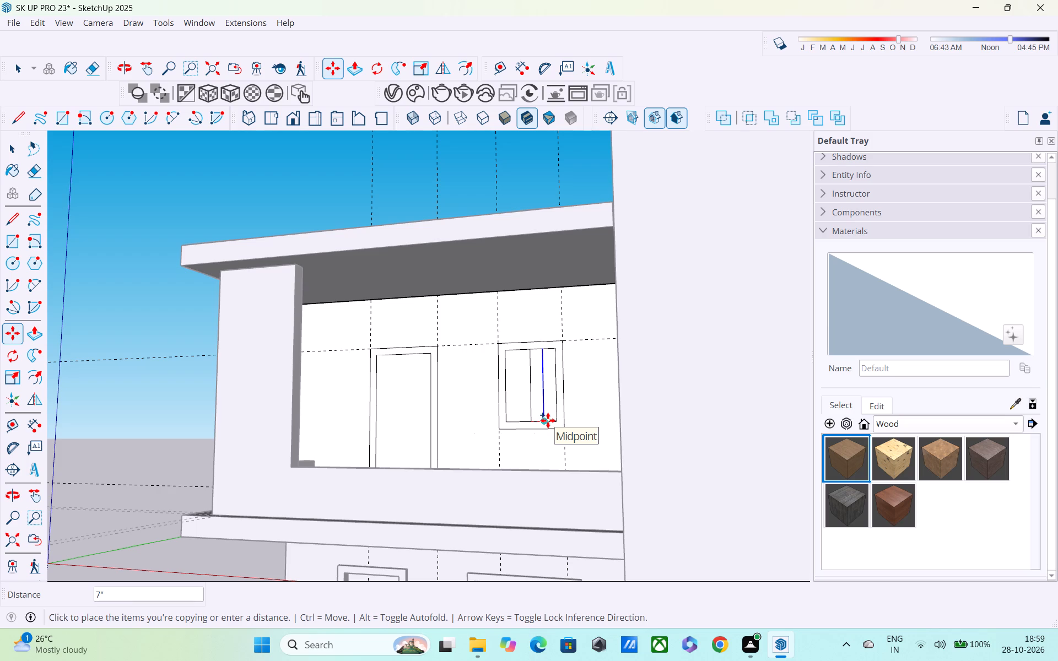
type("2\"")
key("Return")
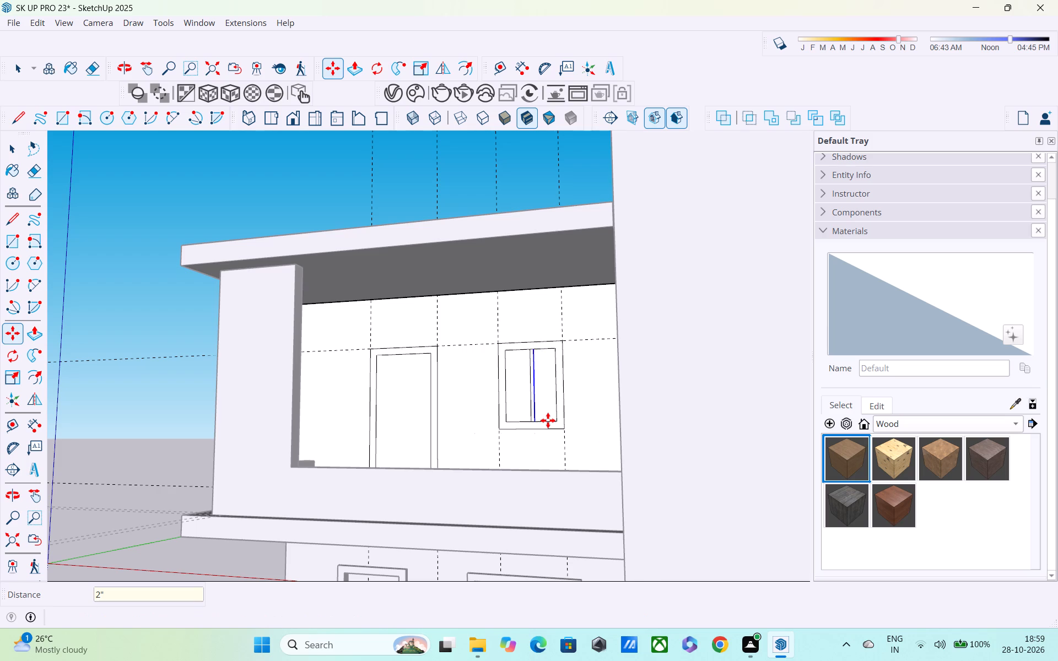
scroll(547, 418, "up", 3)
left_click(536, 423)
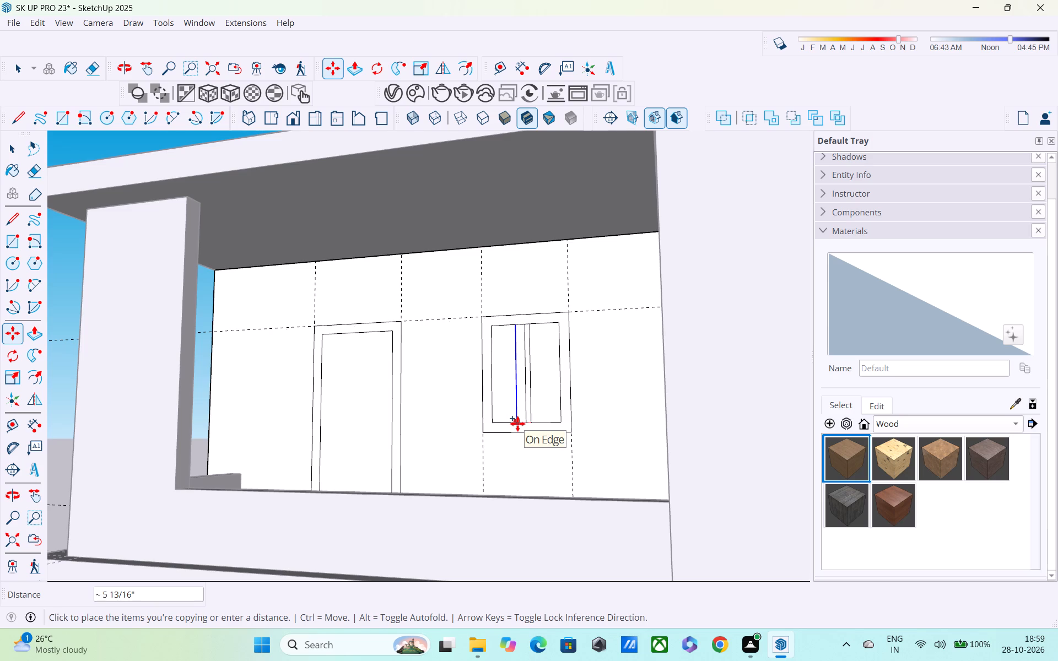
type("4\"")
key("Return")
Delete the window's original centre line and erase the short inner-frame edges between the two mullion lines.
key("space")
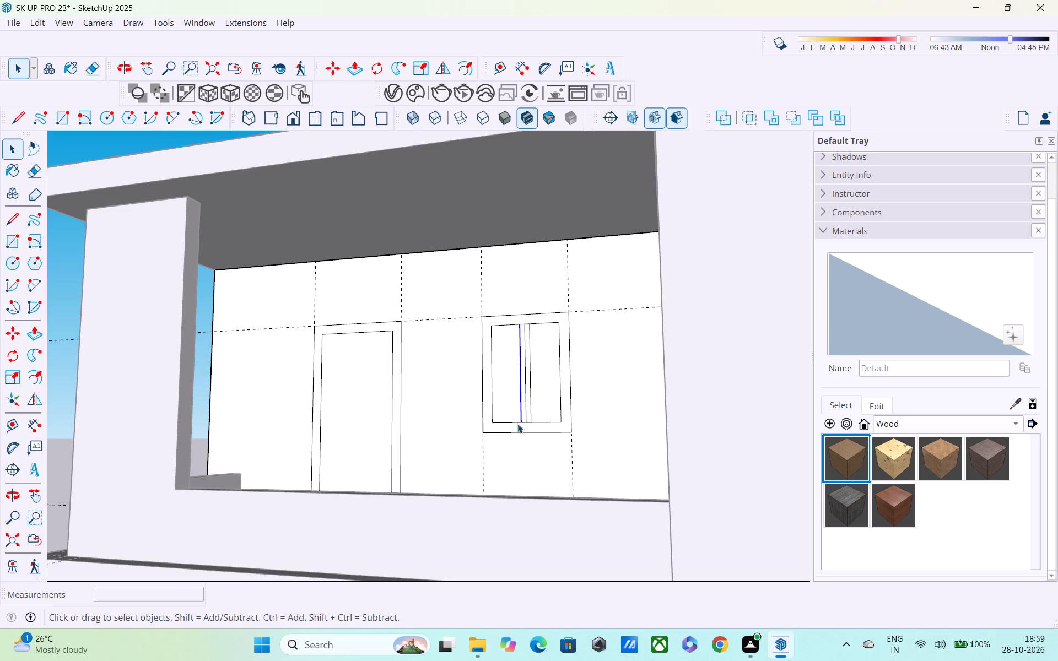
scroll(517, 423, "up", 3)
left_click(528, 370)
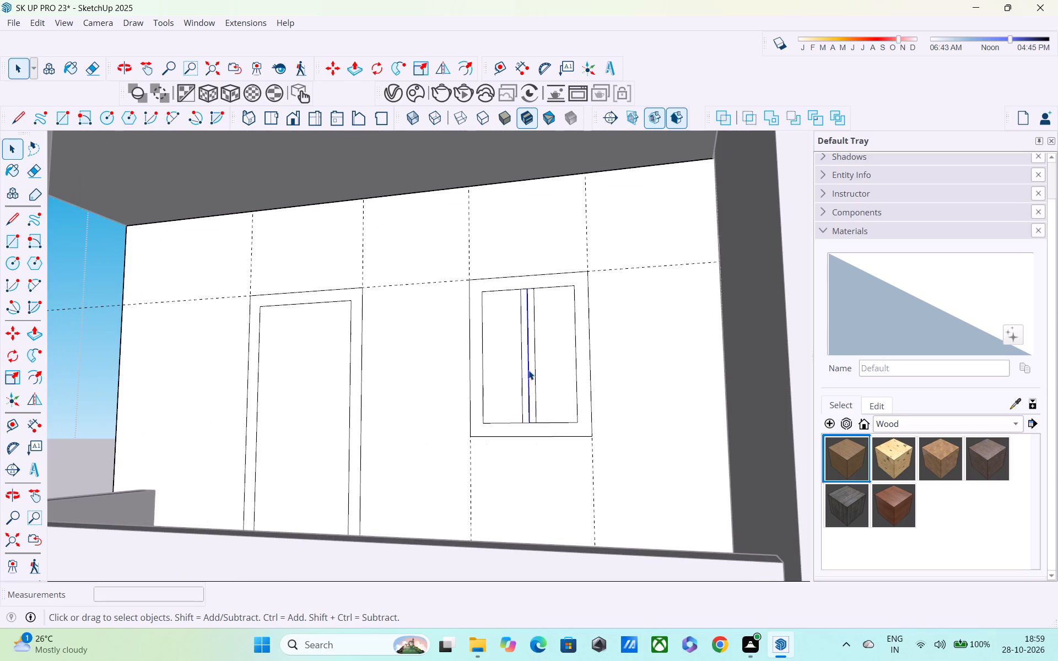
key("Delete")
scroll(543, 361, "down", 3)
key("e")
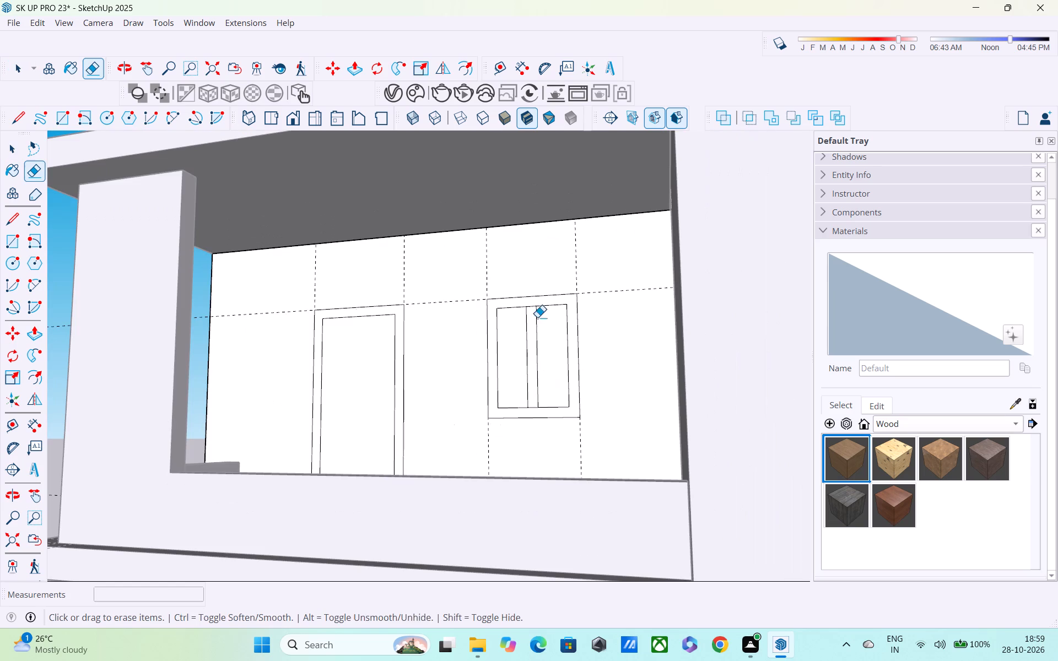
scroll(533, 304, "up", 6)
left_click_drag(531, 301, 531, 315)
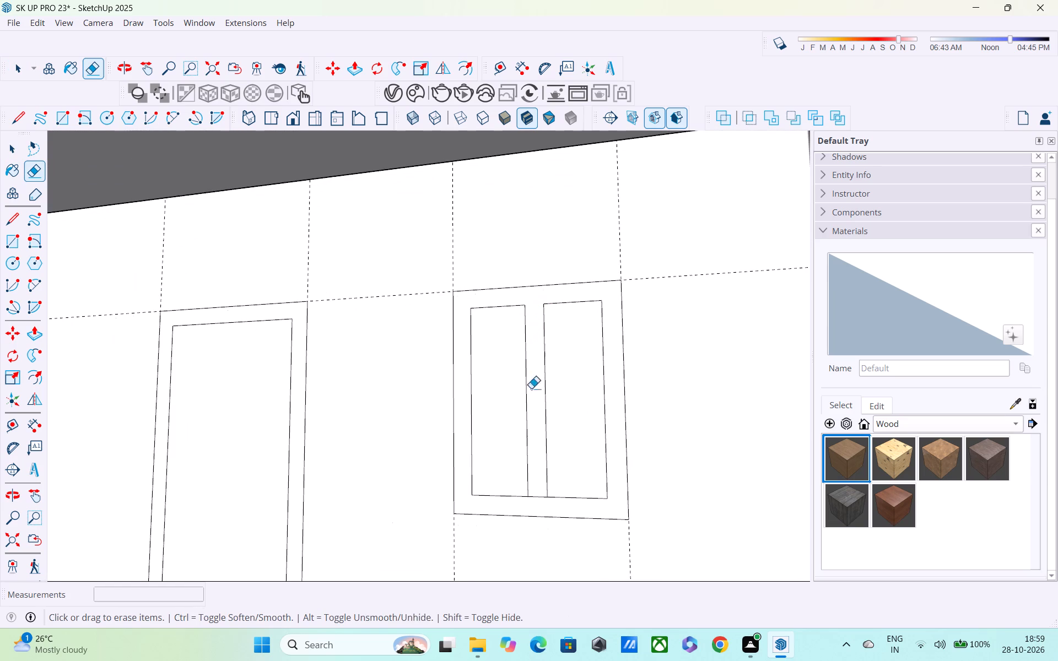
left_click_drag(537, 489, 536, 505)
Erase the horizontal and vertical construction guides around the balcony door and window, and close the wall group.
scroll(528, 496, "down", 5)
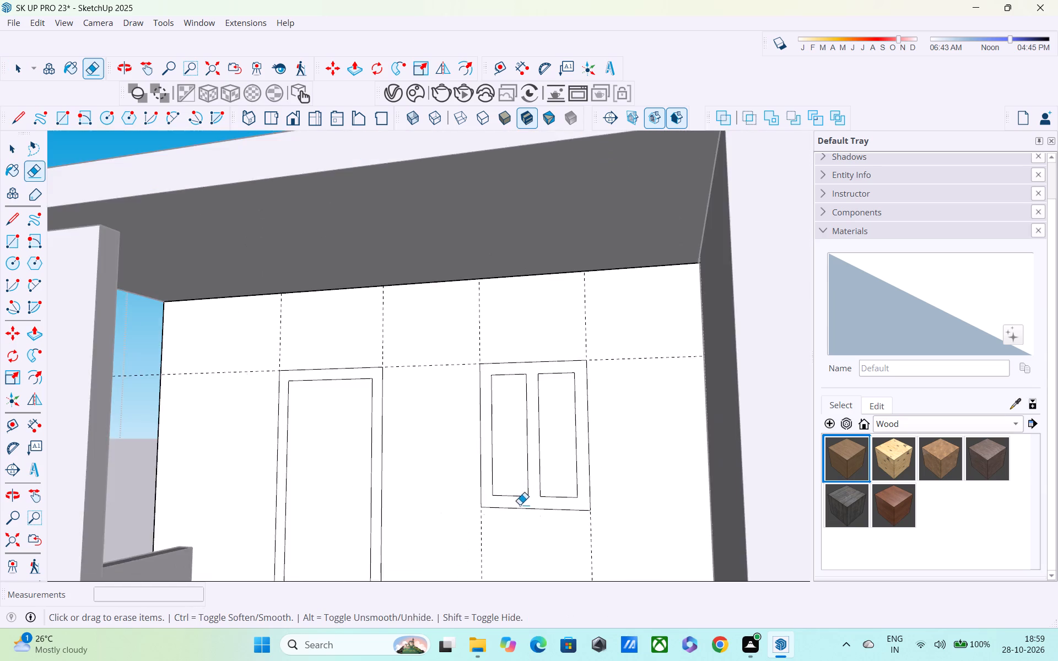
middle_click_drag(519, 505, 542, 391)
scroll(542, 391, "up", 1)
scroll(542, 390, "down", 5)
middle_click_drag(513, 420, 519, 492)
middle_click_drag(495, 457, 517, 467)
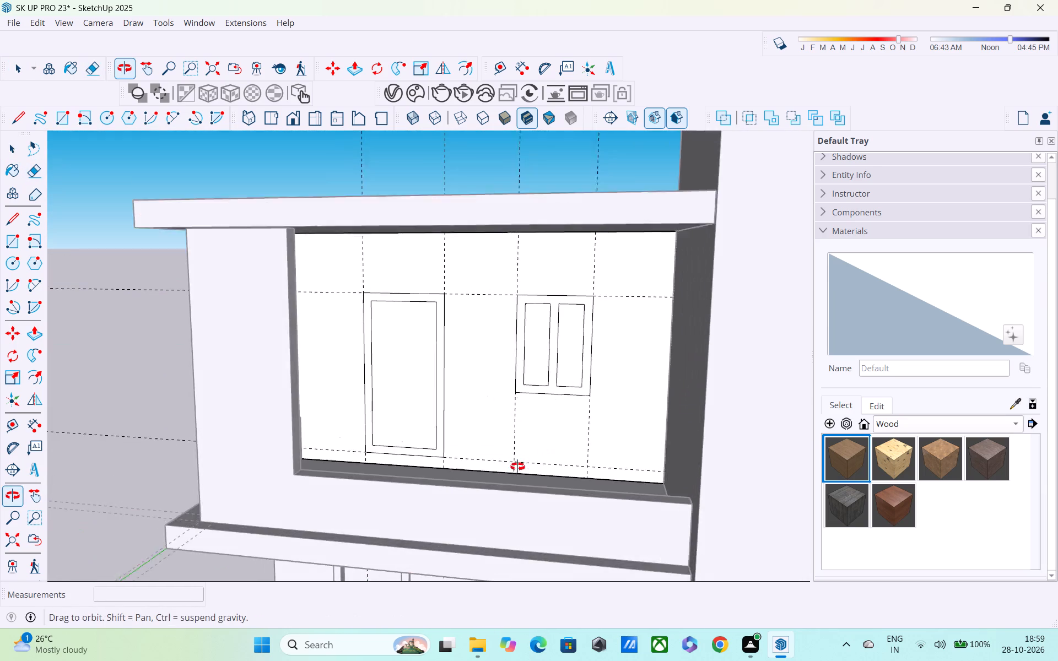
middle_click_drag(517, 467, 519, 470)
scroll(530, 447, "down", 6)
middle_click_drag(493, 473, 618, 453, "shift")
left_click_drag(291, 291, 307, 464)
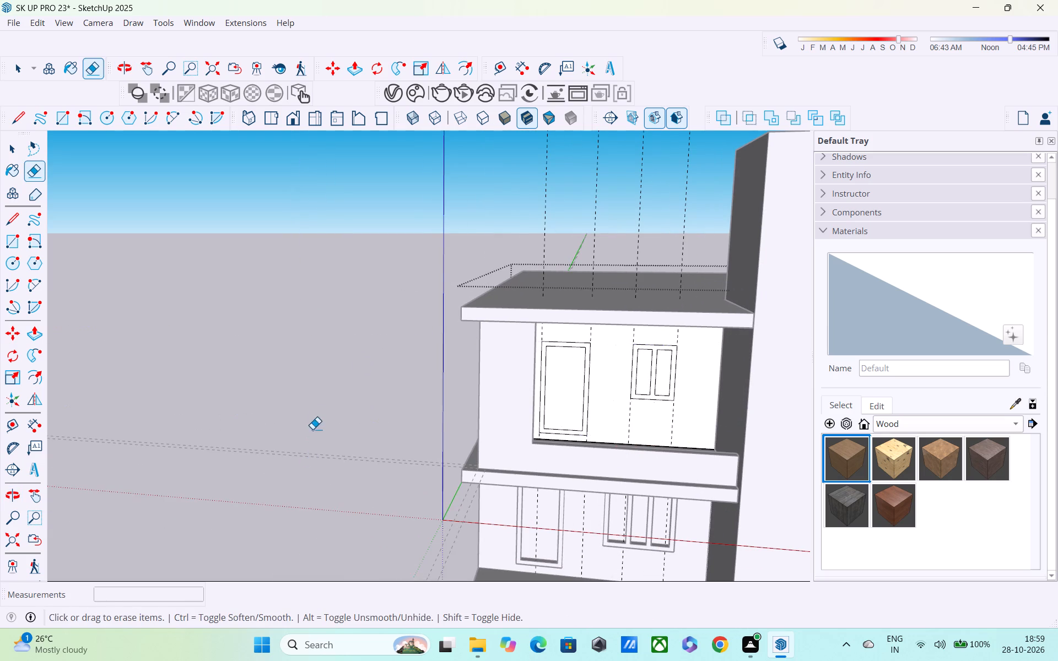
scroll(456, 268, "down", 3)
middle_click_drag(527, 297, 668, 453, "shift")
middle_click_drag(681, 274, 486, 300, "shift")
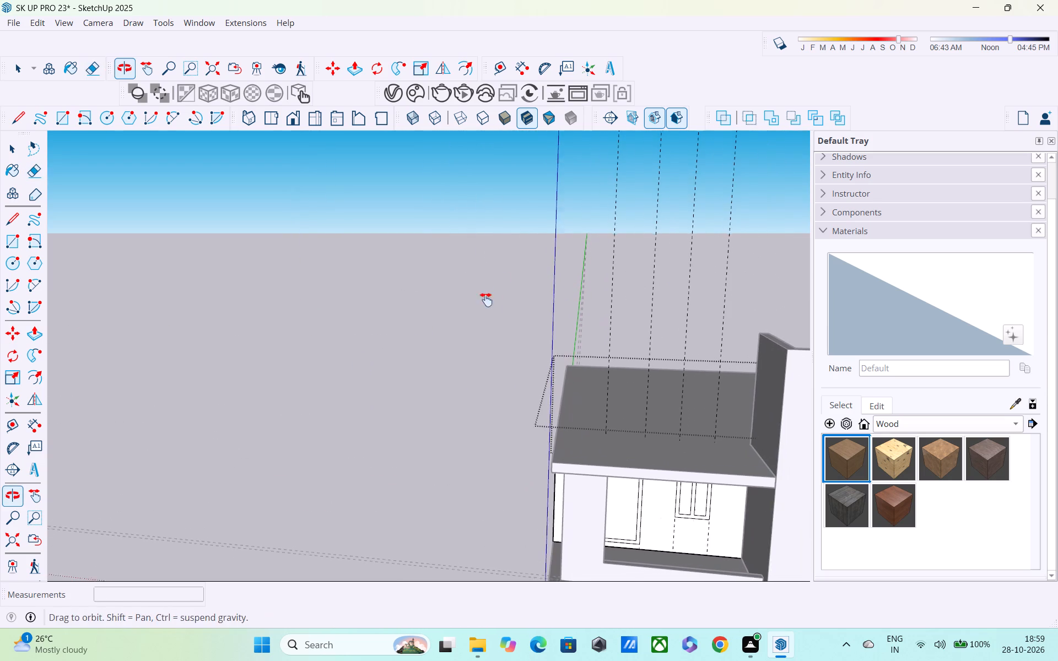
middle_click_drag(486, 300, 486, 298, "shift")
left_click_drag(742, 204, 581, 229)
scroll(578, 232, "down", 2)
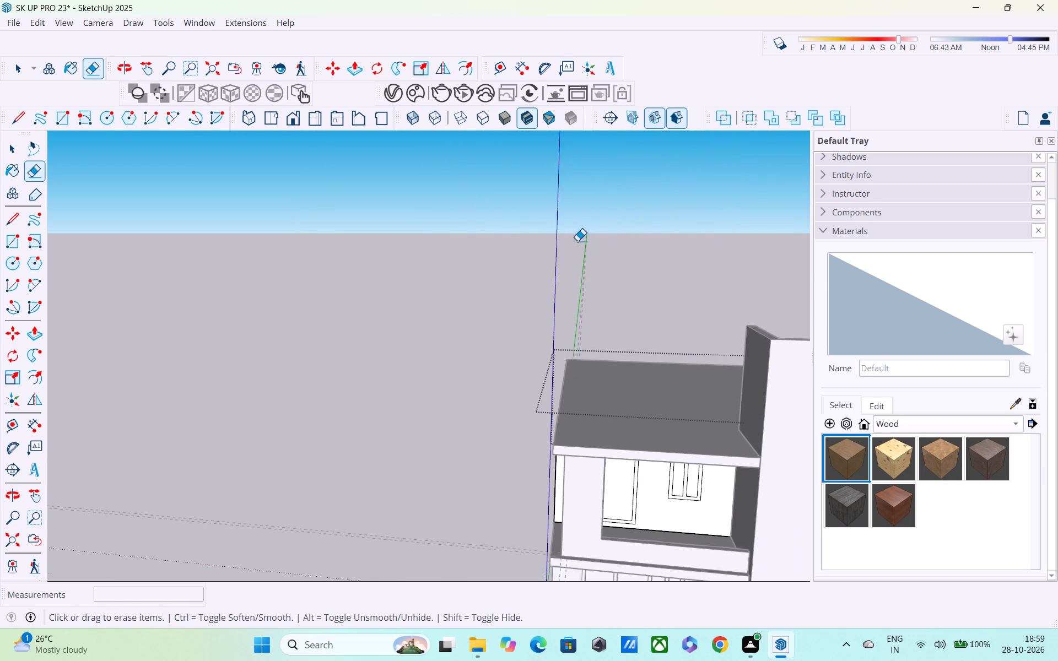
scroll(577, 241, "down", 2)
scroll(726, 262, "up", 1)
scroll(703, 292, "down", 4)
middle_click_drag(698, 310, 699, 174)
scroll(699, 174, "up", 1)
key("space")
left_click(431, 395)
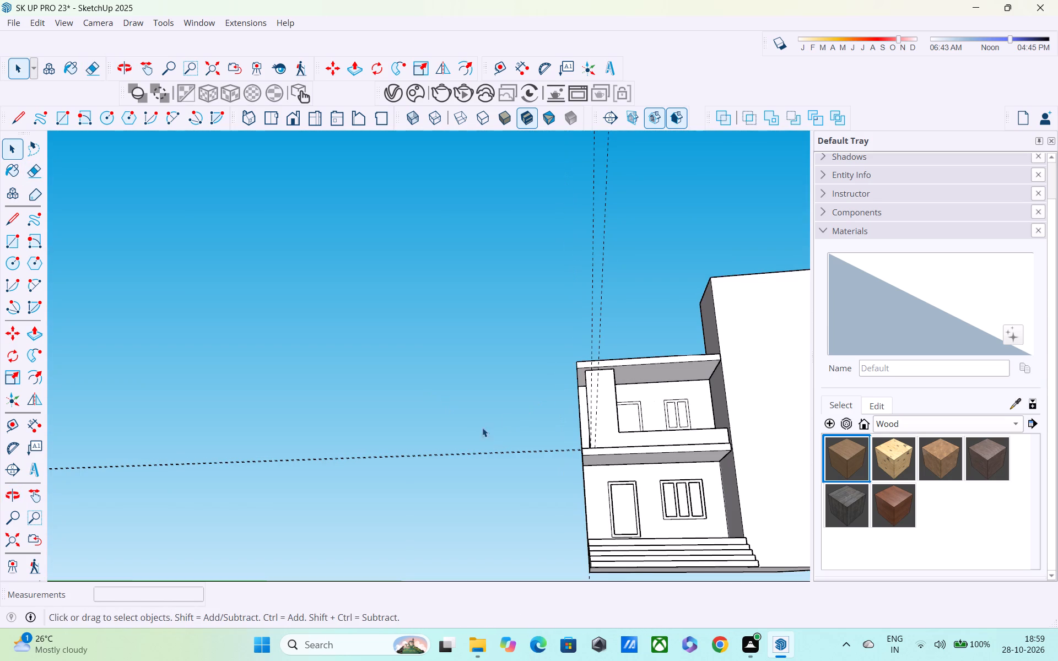
Open the balcony slab and parapet group and delete the guides running parallel to the house front.
scroll(545, 518, "up", 1)
middle_click_drag(644, 359, 647, 507)
scroll(633, 428, "up", 4)
scroll(619, 457, "down", 1)
middle_click_drag(619, 457, 781, 437)
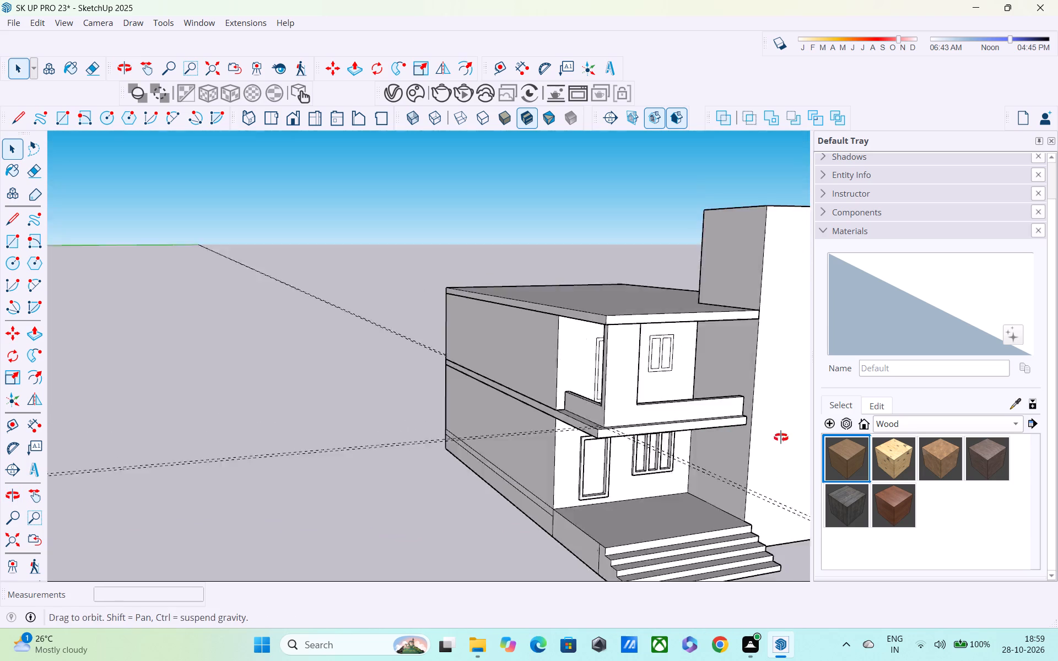
middle_click_drag(781, 437, 792, 432)
scroll(792, 432, "up", 1)
scroll(781, 436, "down", 6)
left_click_drag(413, 430, 413, 545)
left_click_drag(409, 491, 390, 430)
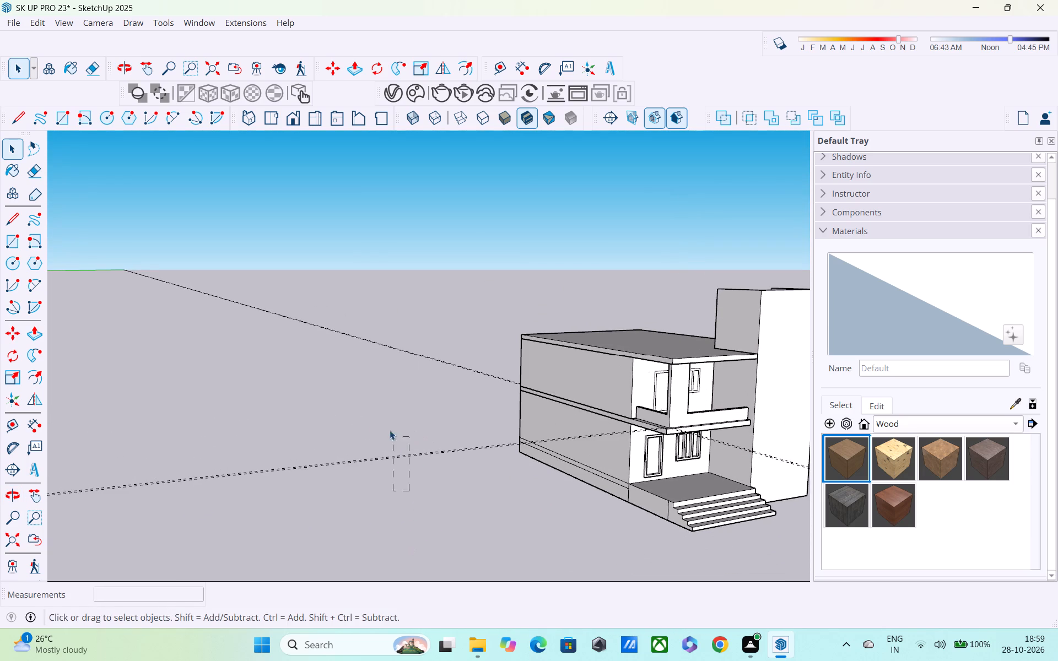
left_click_drag(390, 430, 373, 417)
double_click(549, 441)
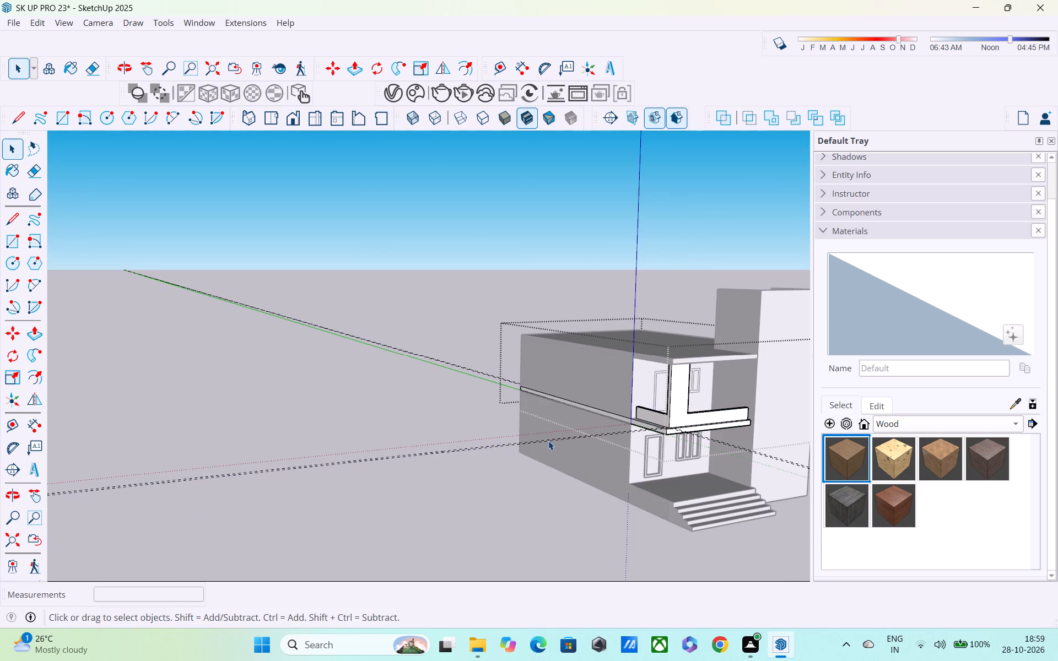
left_click_drag(471, 415, 474, 500)
left_click_drag(470, 483, 362, 398)
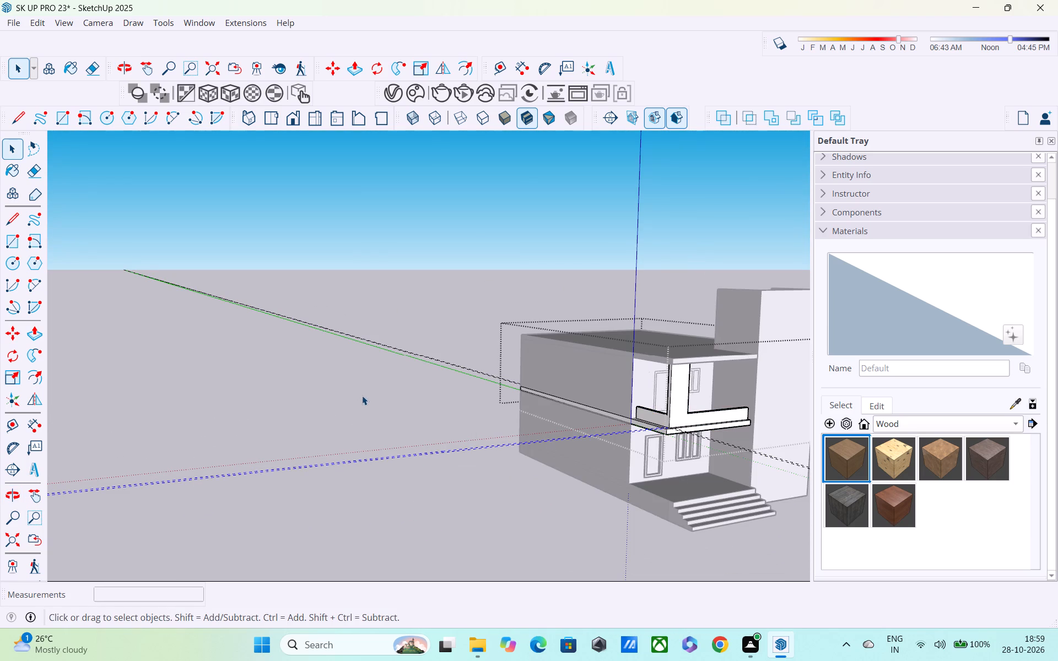
key("Delete")
Delete the guides running along the depth of the house and close the balcony slab and parapet group.
scroll(404, 393, "down", 2)
scroll(408, 399, "up", 2)
scroll(409, 399, "down", 2)
left_click_drag(462, 358, 359, 475)
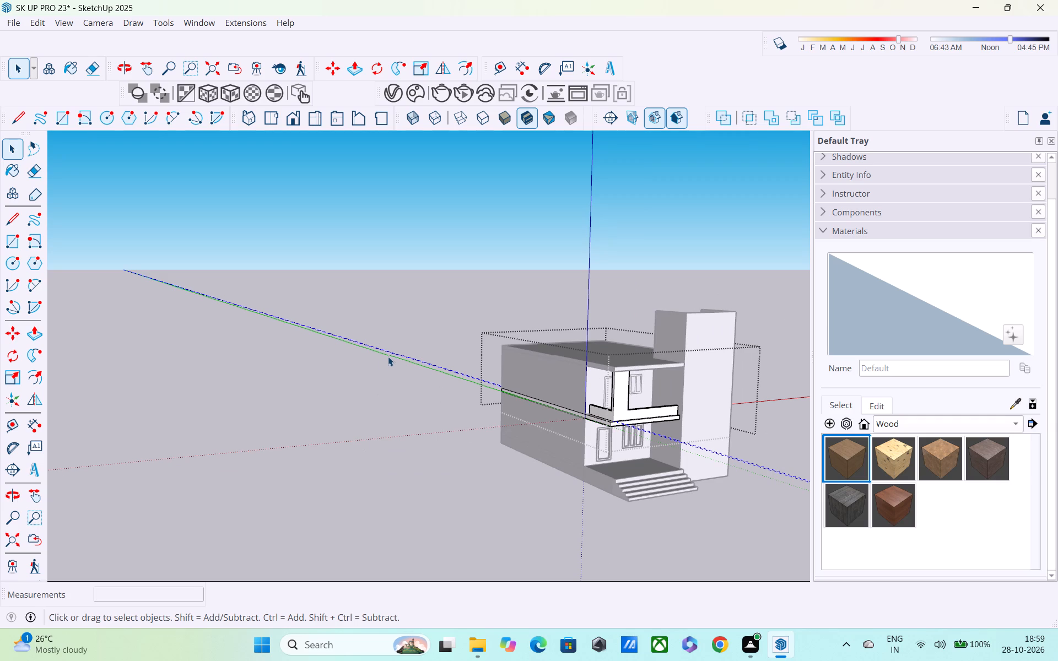
key("Delete")
scroll(396, 365, "down", 4)
middle_click_drag(570, 399, 309, 377)
key("space")
left_click(790, 305)
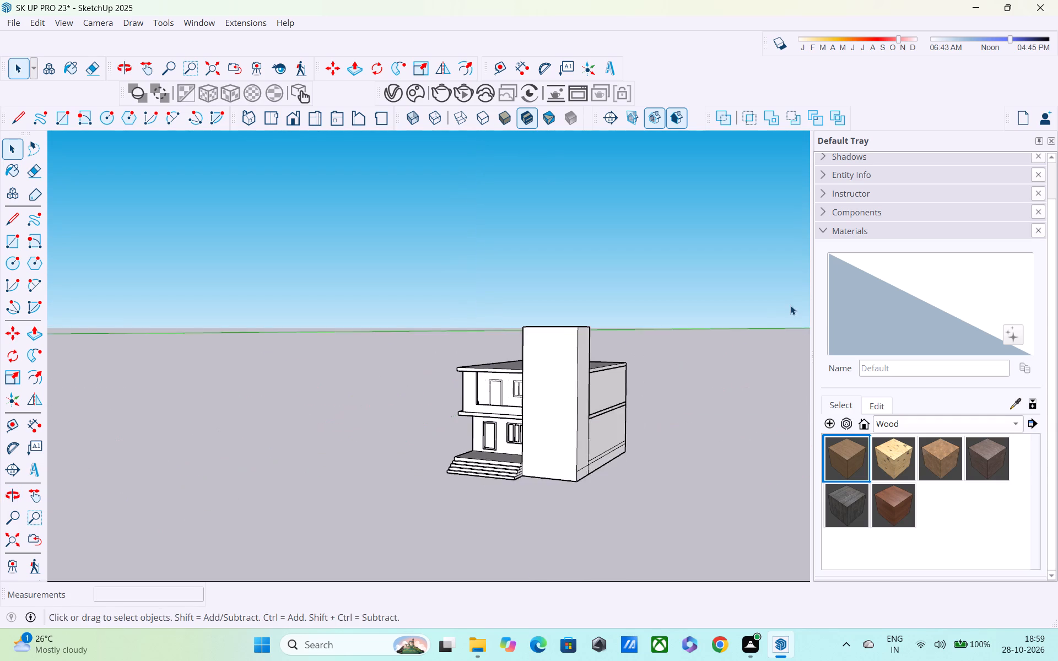
Open the balcony parapet and corner pillar group for editing from the front of the house.
middle_click_drag(564, 414, 669, 375)
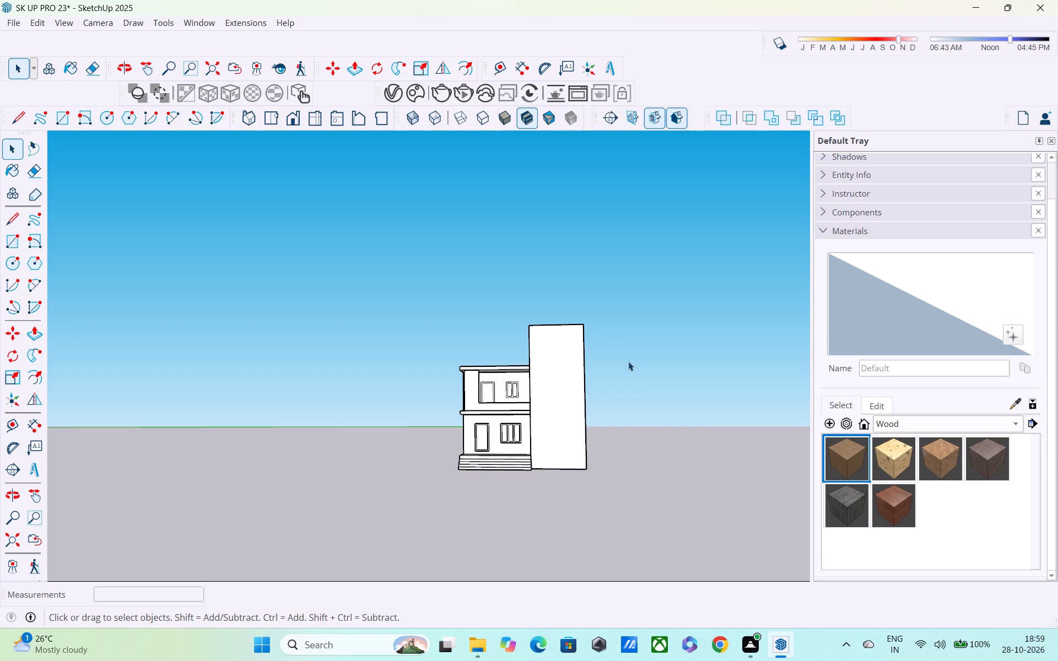
key("l")
scroll(516, 388, "up", 3)
scroll(476, 412, "up", 4)
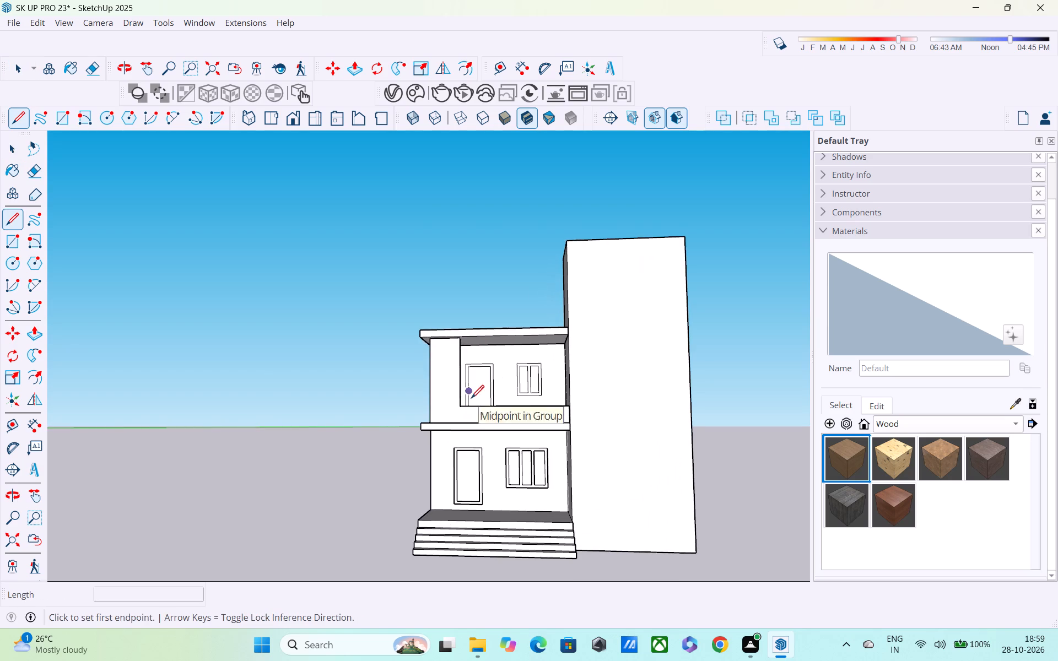
middle_click_drag(483, 412, 582, 388, "shift")
scroll(557, 382, "up", 4)
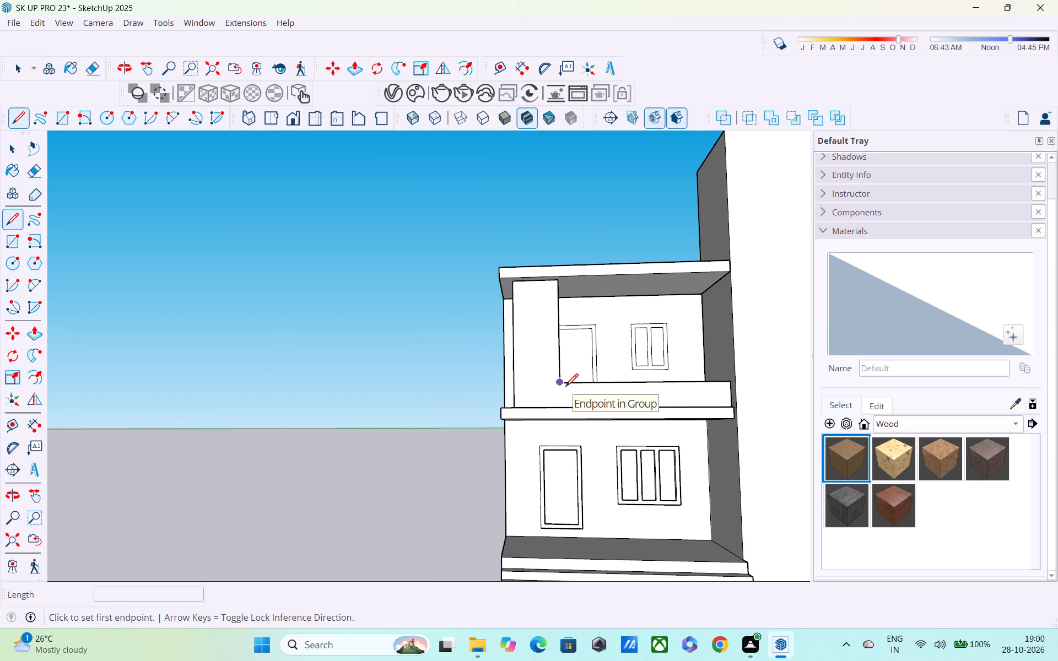
key("space")
double_click(538, 374)
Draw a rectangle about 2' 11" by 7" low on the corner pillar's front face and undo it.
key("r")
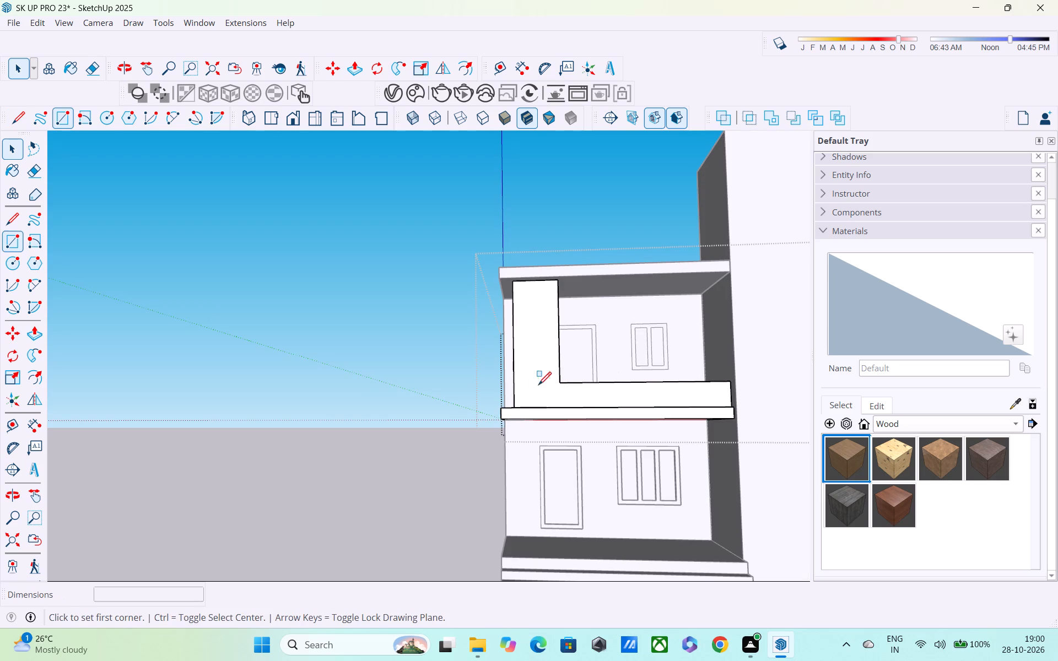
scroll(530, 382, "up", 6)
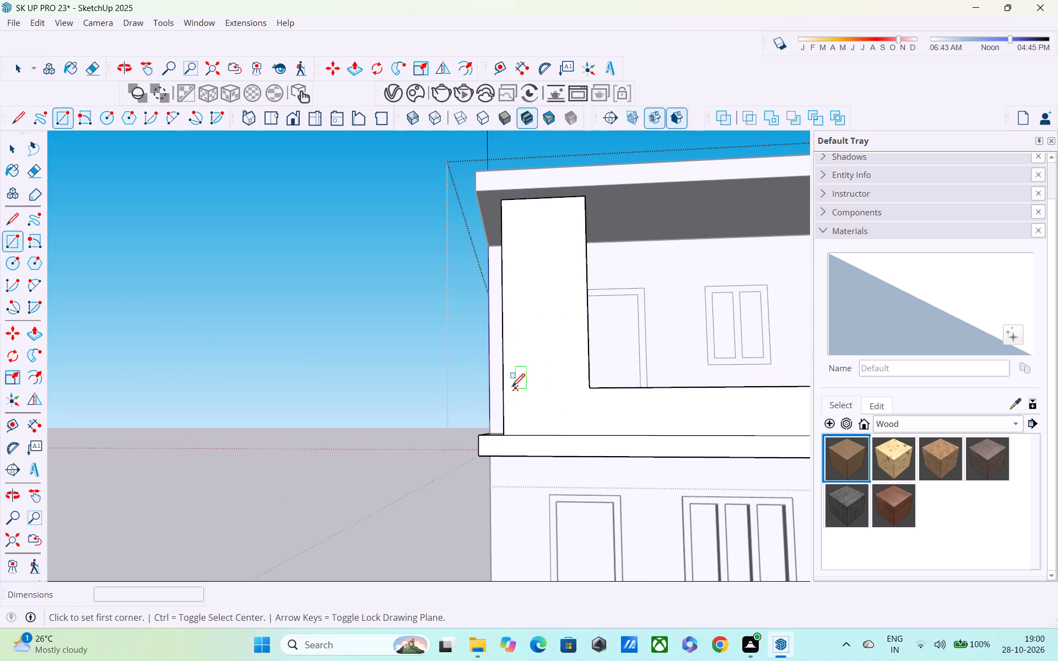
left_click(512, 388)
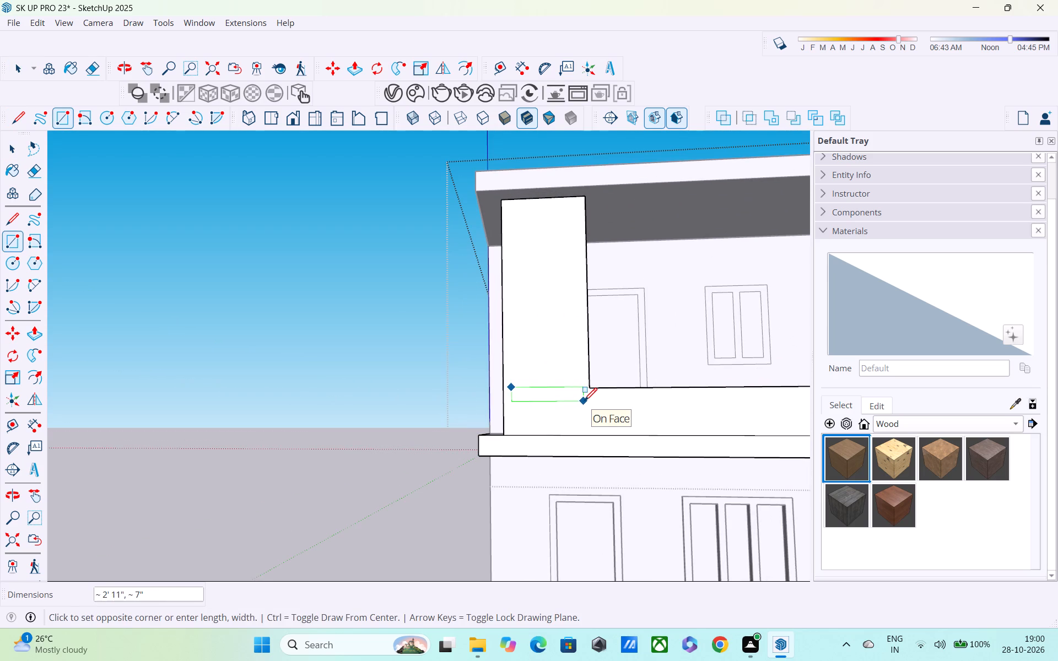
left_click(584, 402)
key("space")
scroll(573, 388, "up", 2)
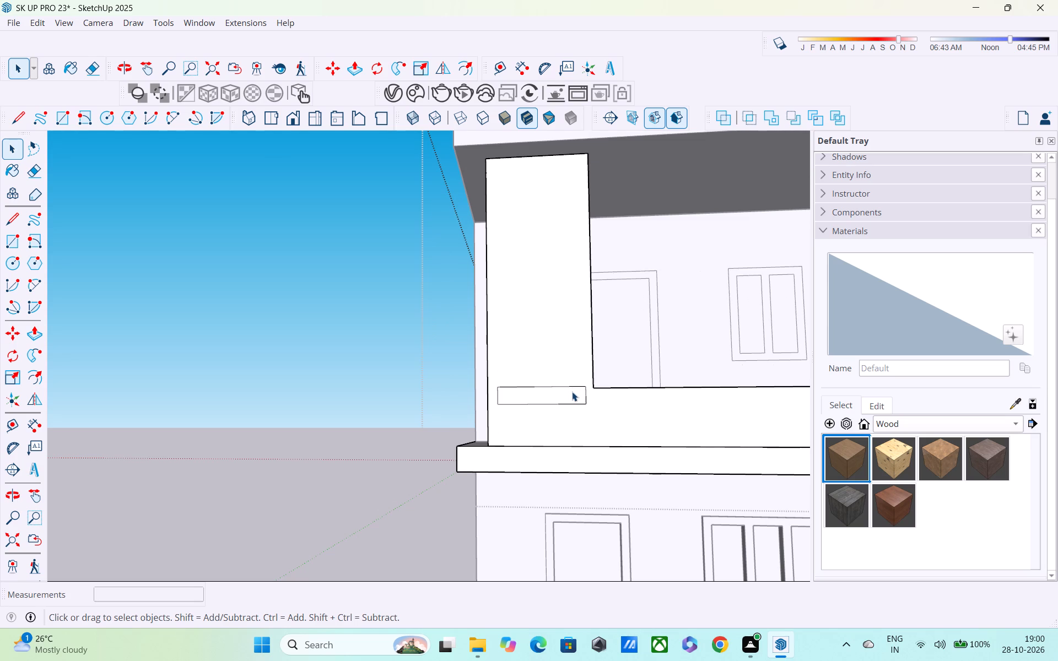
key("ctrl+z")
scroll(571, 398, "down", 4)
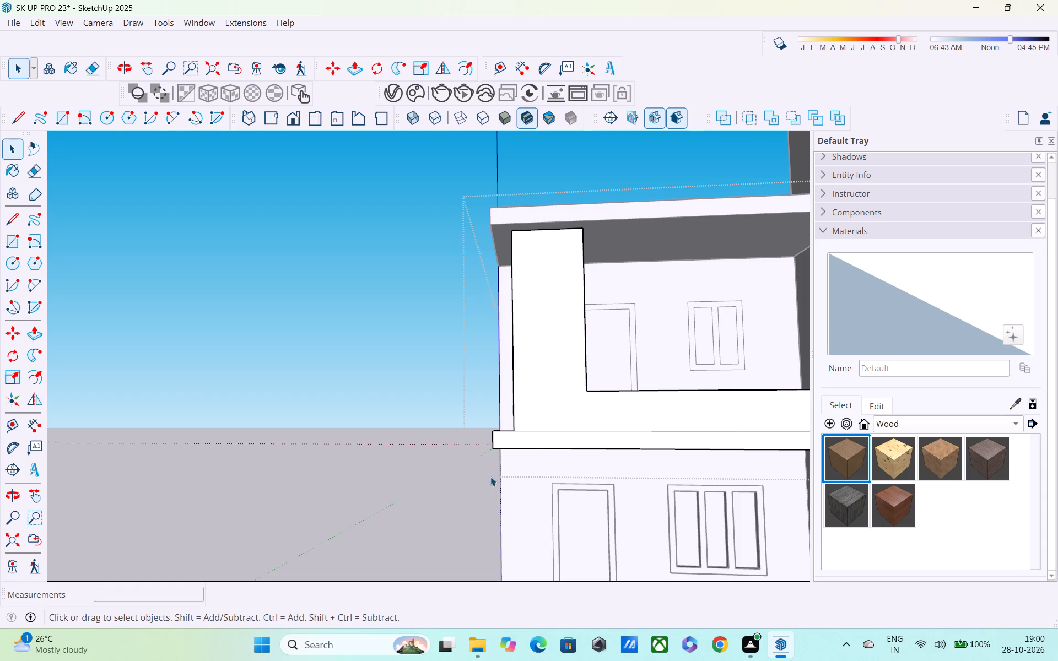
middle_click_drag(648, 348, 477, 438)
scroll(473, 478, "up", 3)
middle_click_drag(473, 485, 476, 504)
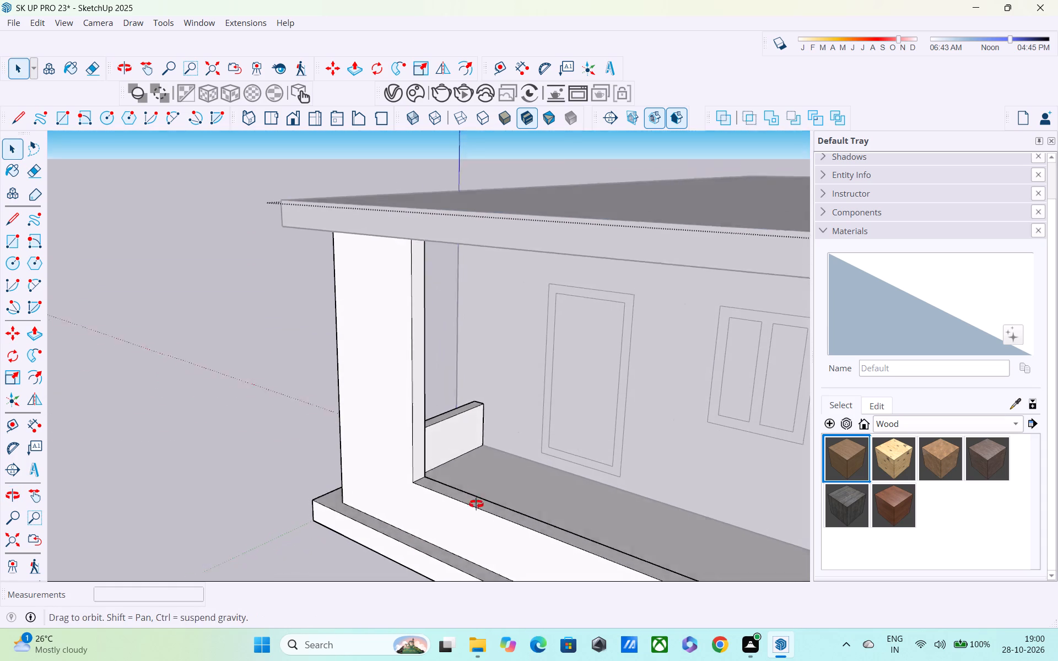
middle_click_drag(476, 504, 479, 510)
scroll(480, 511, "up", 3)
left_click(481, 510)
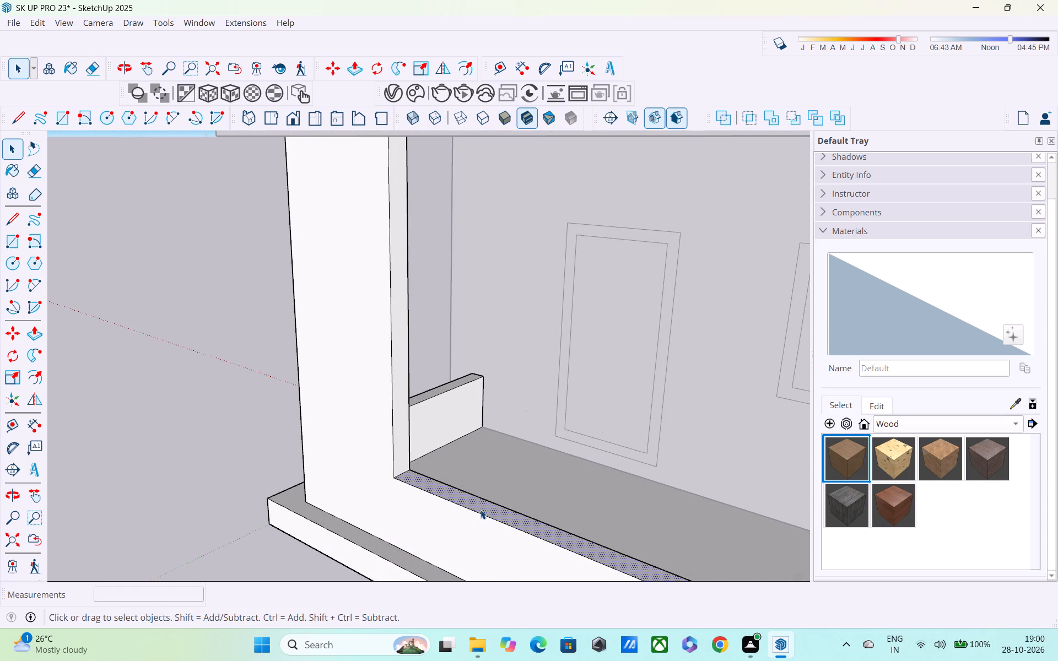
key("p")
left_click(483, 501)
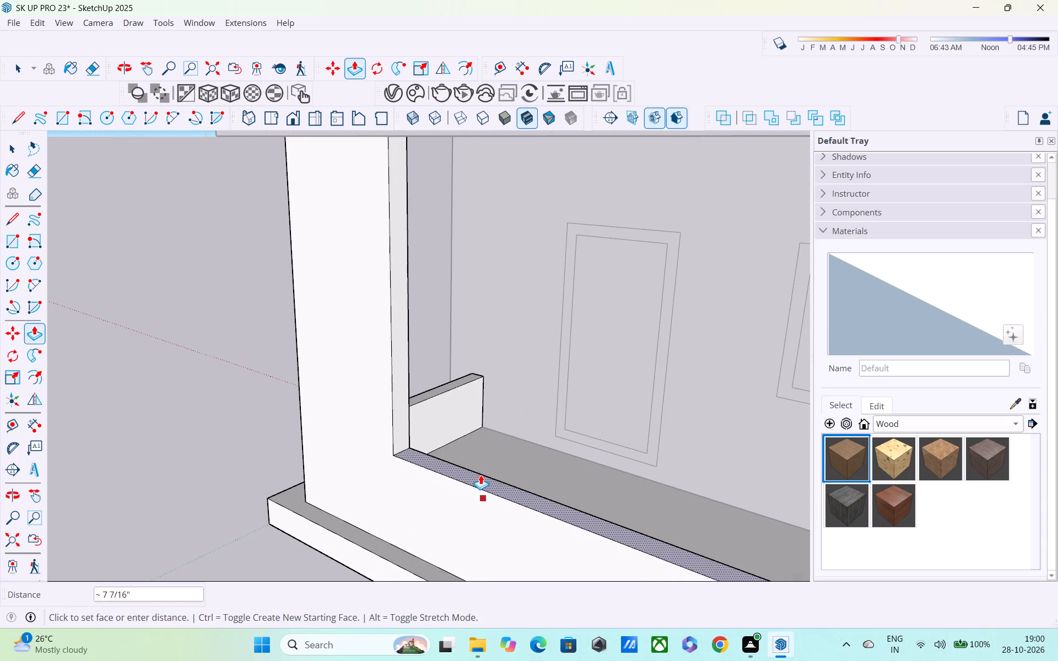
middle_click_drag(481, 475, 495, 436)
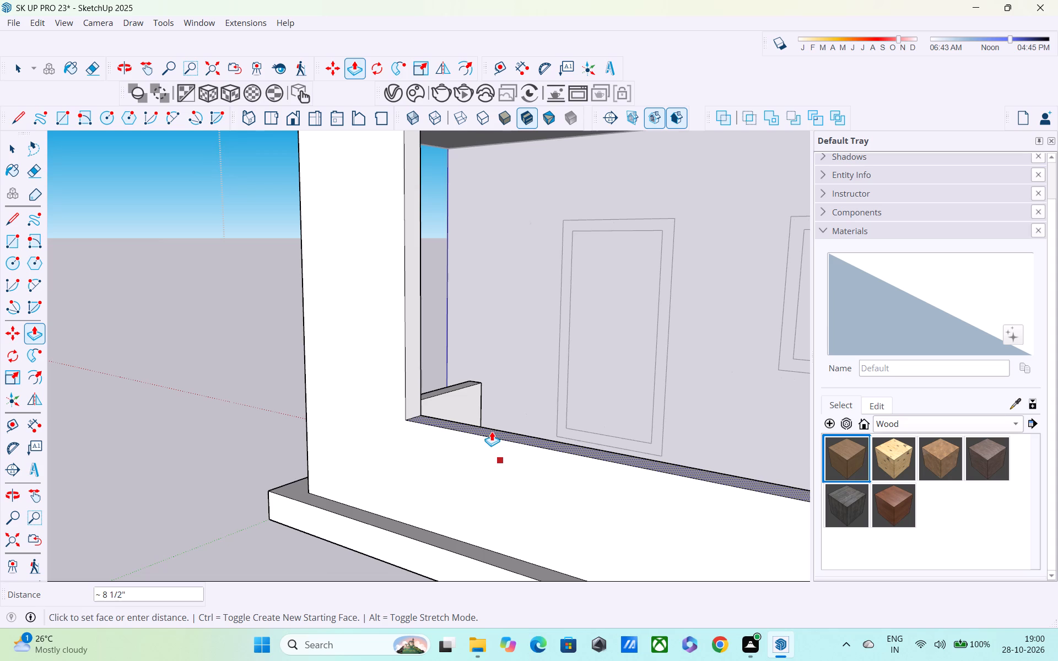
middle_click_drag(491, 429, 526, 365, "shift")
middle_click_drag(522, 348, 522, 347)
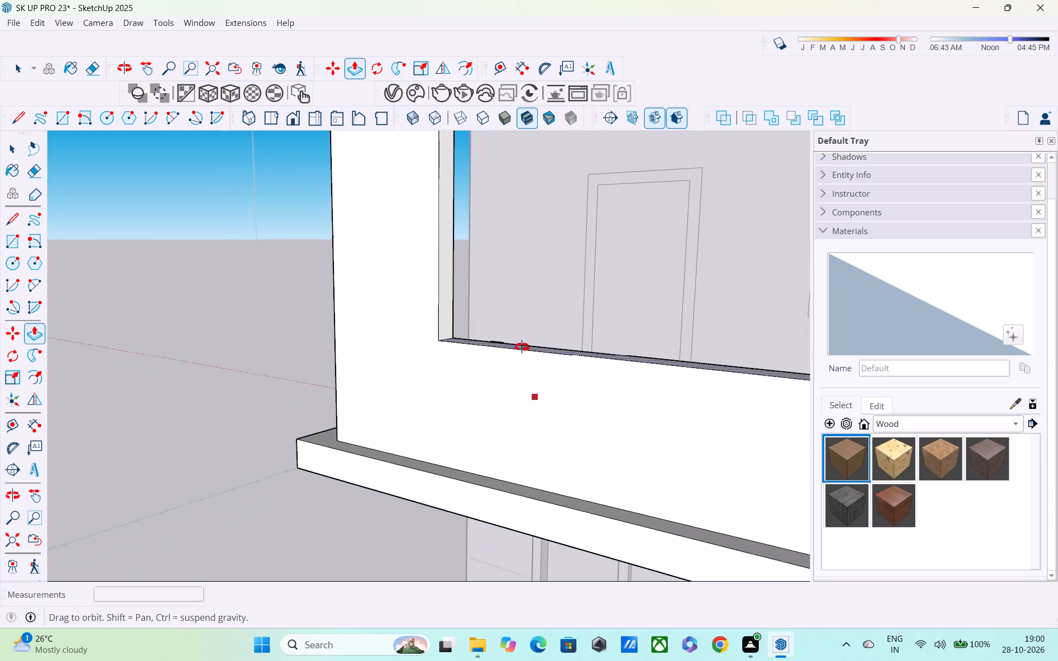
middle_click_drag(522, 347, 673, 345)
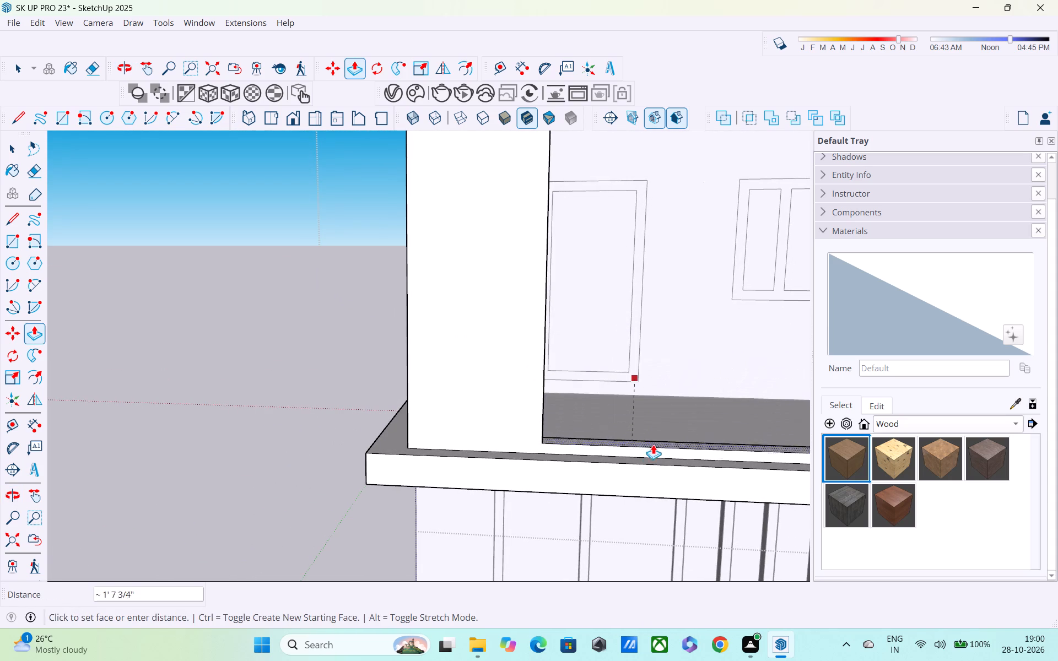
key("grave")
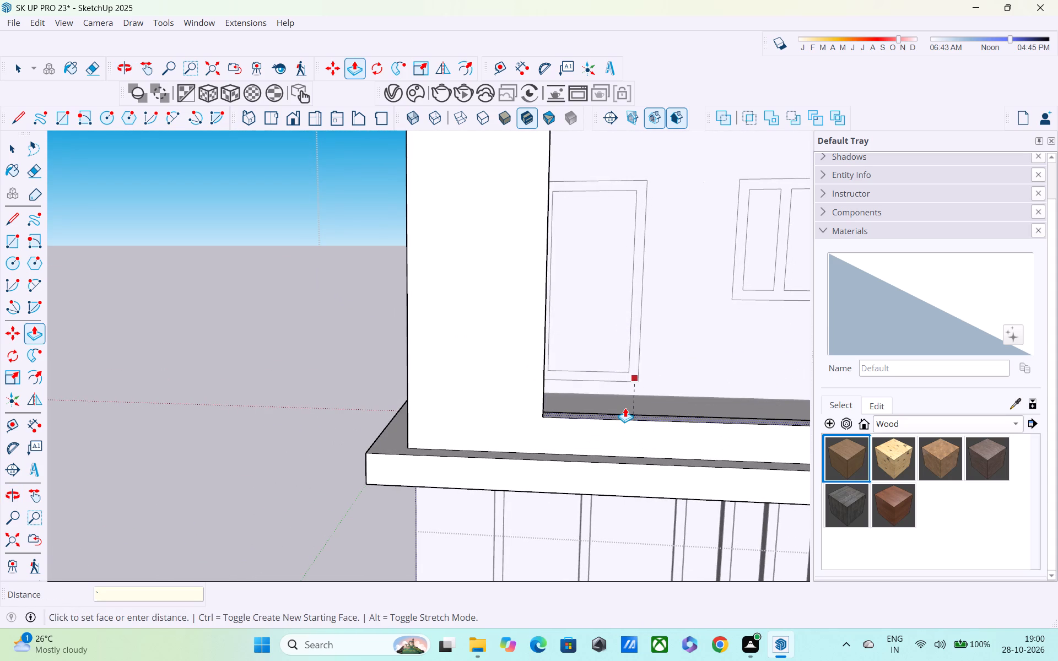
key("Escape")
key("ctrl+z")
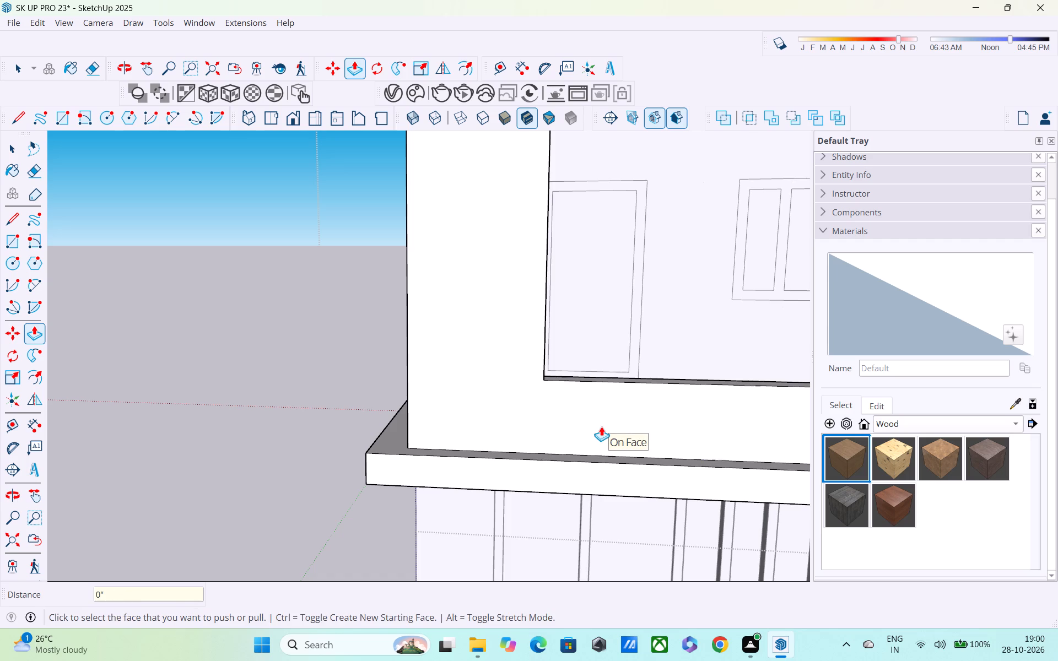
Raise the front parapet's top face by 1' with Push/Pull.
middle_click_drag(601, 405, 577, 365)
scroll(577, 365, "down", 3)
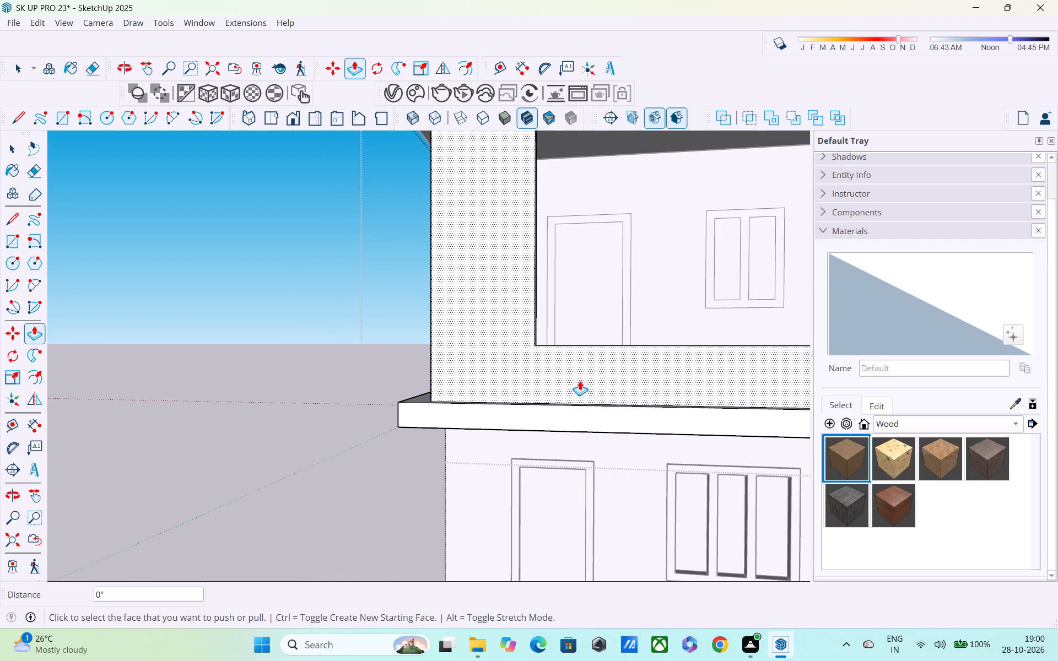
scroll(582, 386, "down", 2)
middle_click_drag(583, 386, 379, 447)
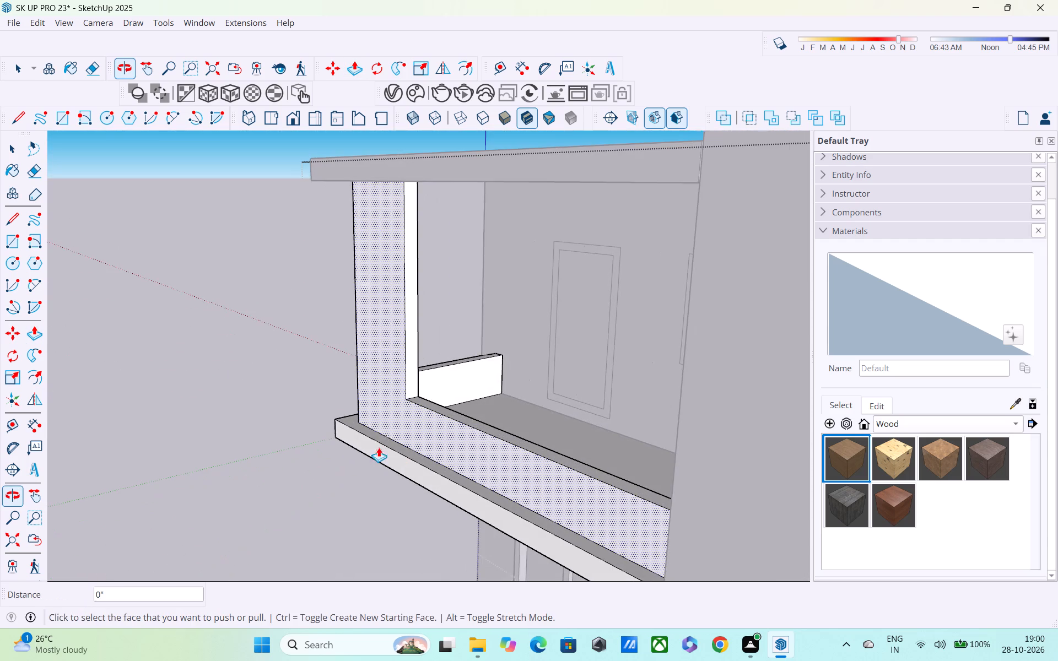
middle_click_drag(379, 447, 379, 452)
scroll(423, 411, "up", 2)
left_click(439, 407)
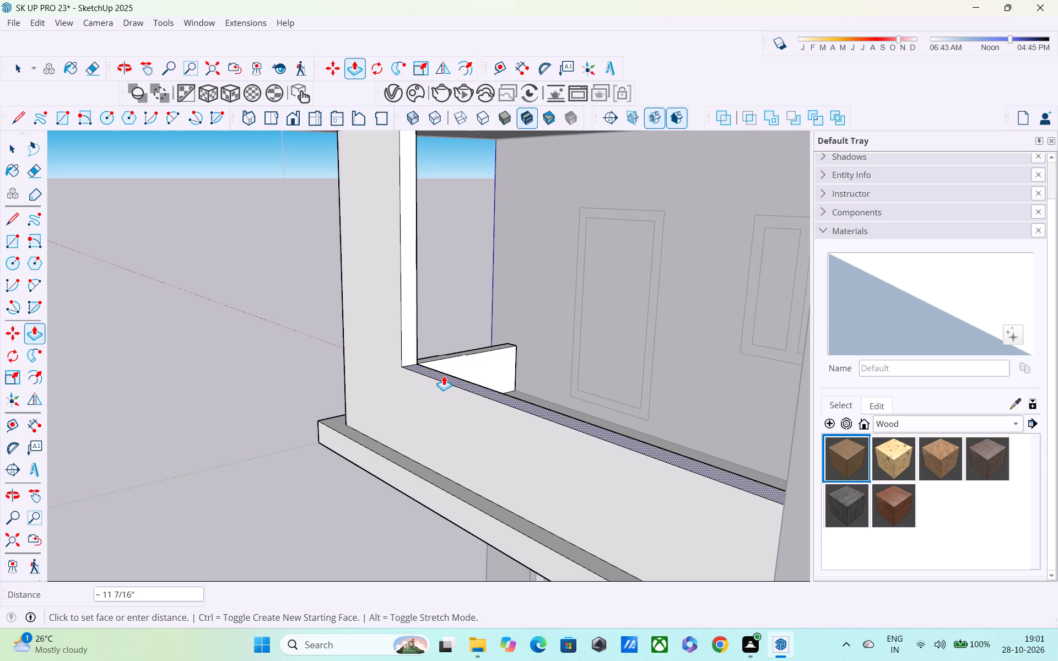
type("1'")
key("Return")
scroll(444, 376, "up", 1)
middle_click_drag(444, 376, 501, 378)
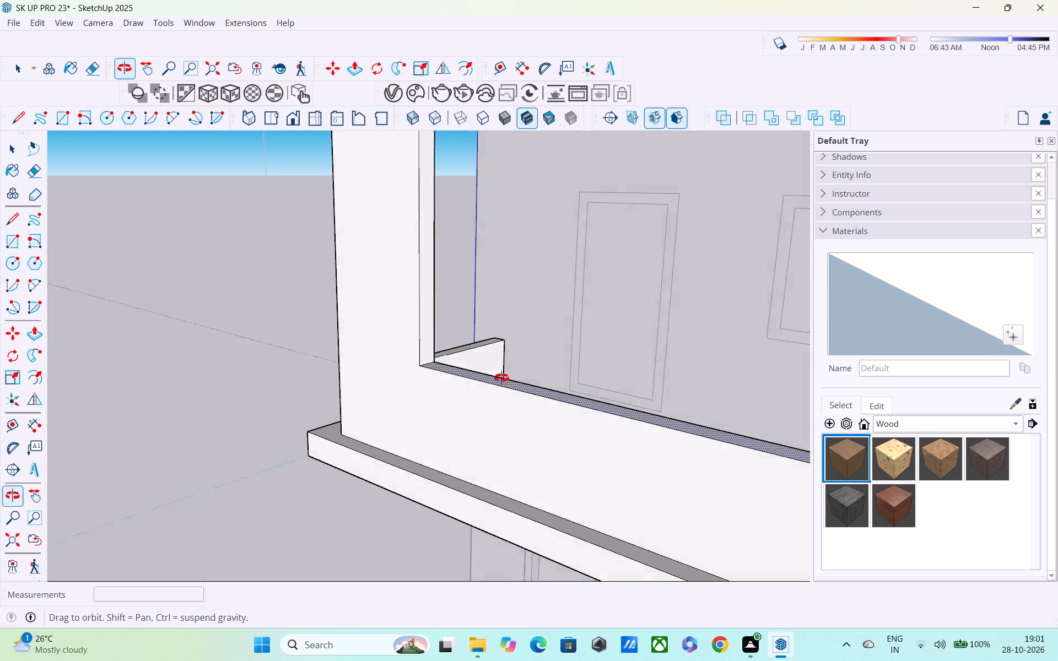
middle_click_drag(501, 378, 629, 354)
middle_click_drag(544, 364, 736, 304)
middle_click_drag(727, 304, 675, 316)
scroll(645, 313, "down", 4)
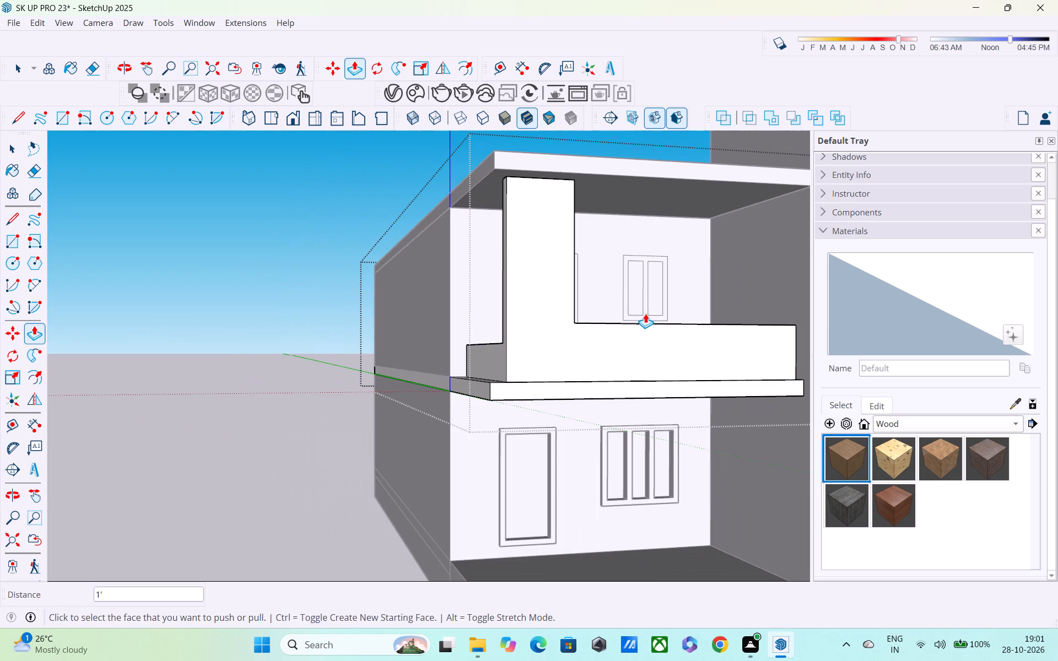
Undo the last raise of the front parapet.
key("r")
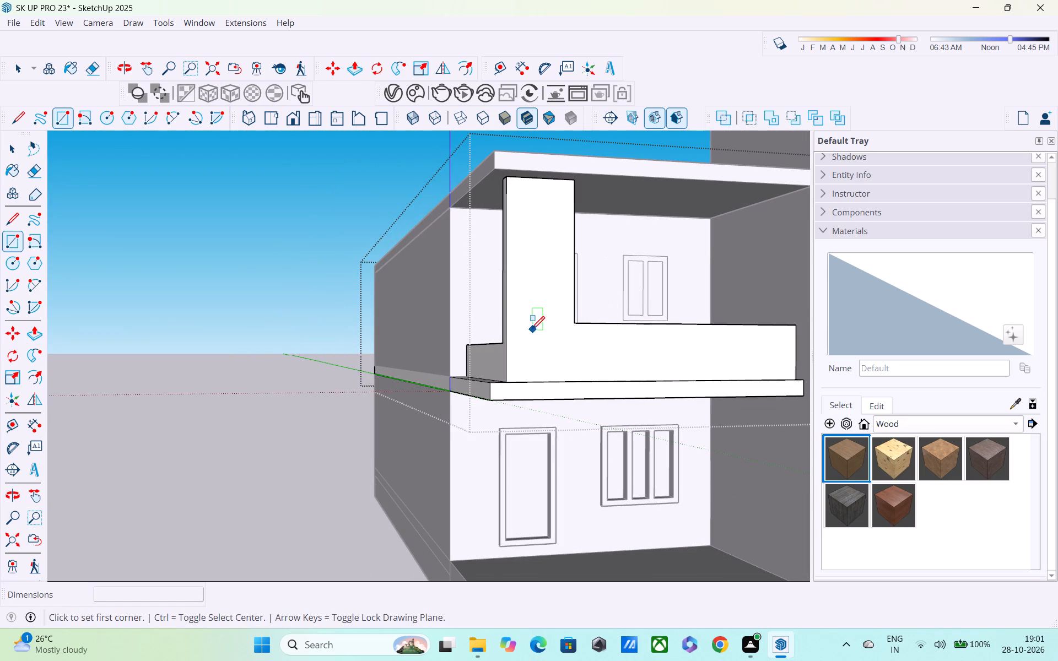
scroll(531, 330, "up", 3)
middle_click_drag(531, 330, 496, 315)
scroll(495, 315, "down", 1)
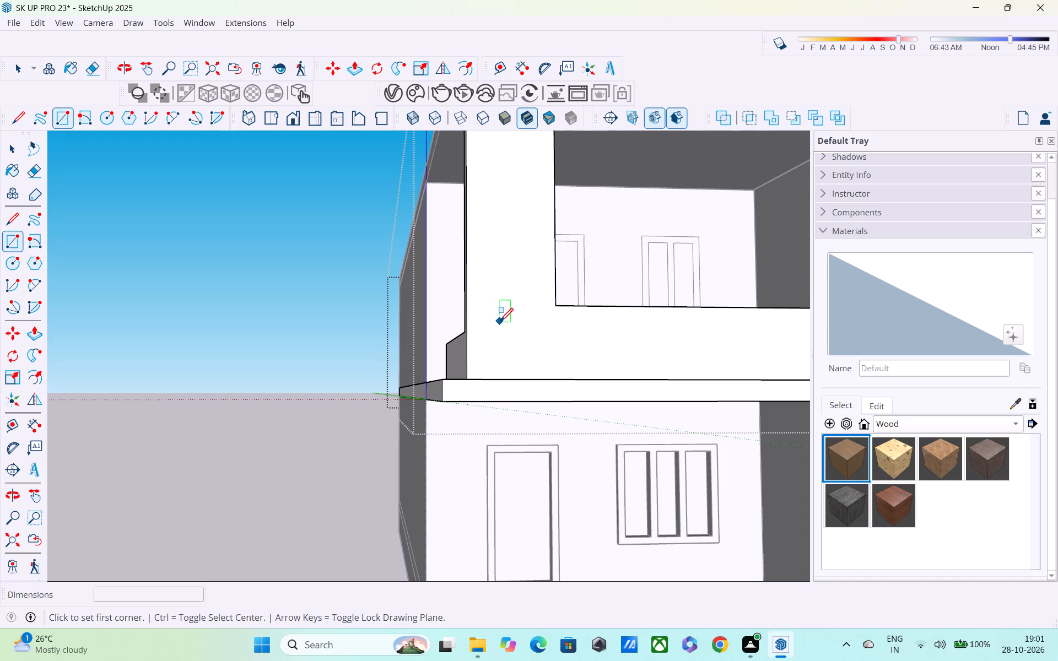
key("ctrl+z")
Raise the front parapet's top face slightly with Push/Pull.
middle_click_drag(559, 338, 516, 395)
key("space")
scroll(630, 328, "up", 4)
middle_click_drag(608, 345, 441, 433)
key("p")
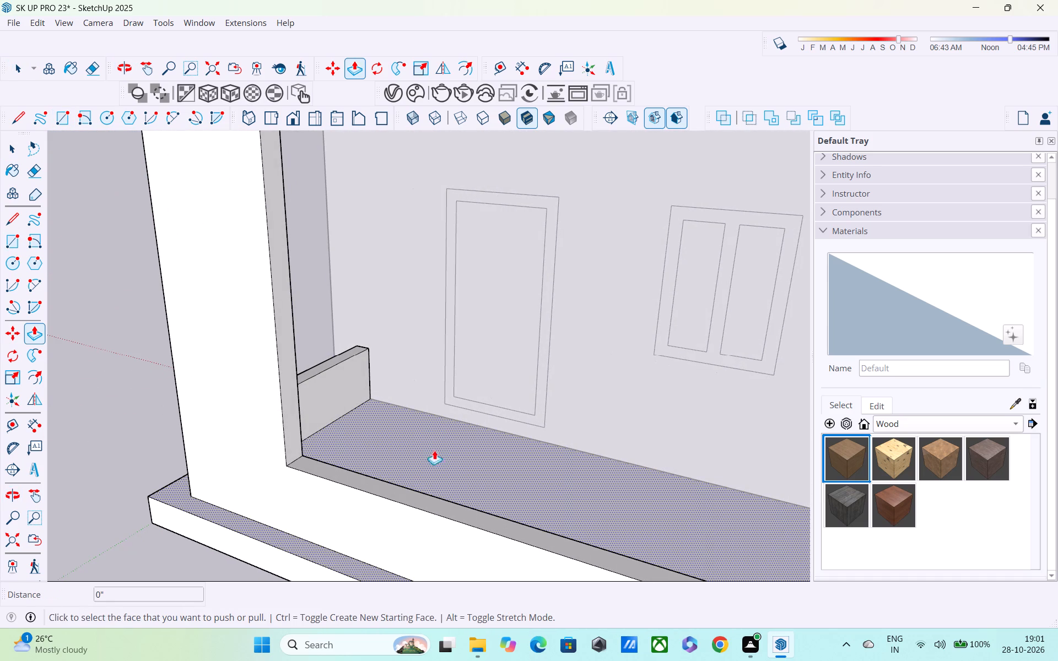
left_click(423, 495)
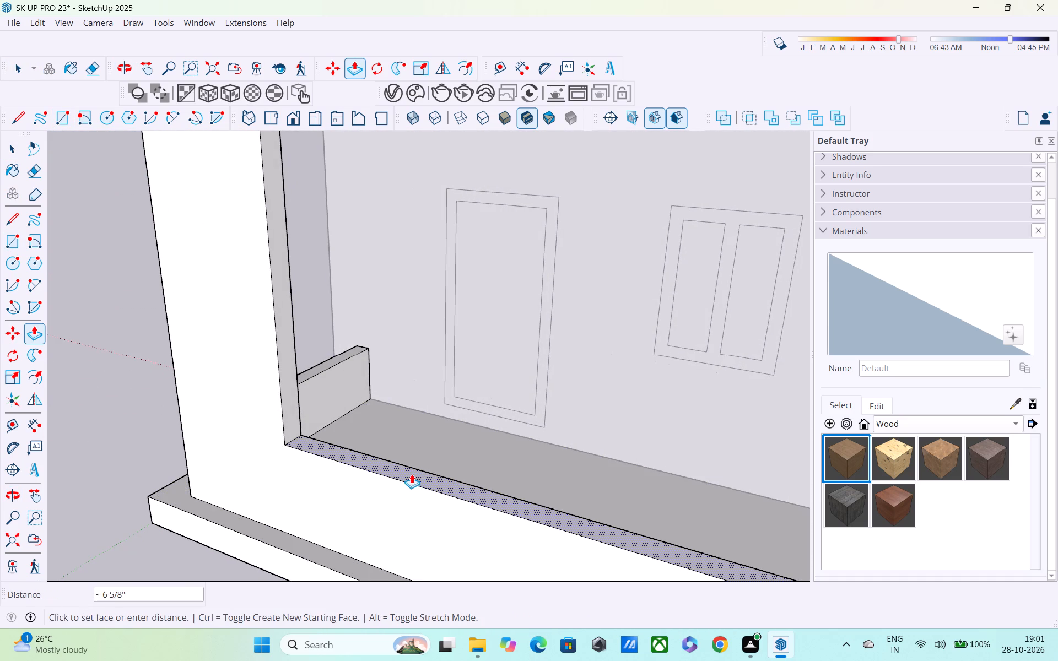
middle_click_drag(411, 473, 512, 382)
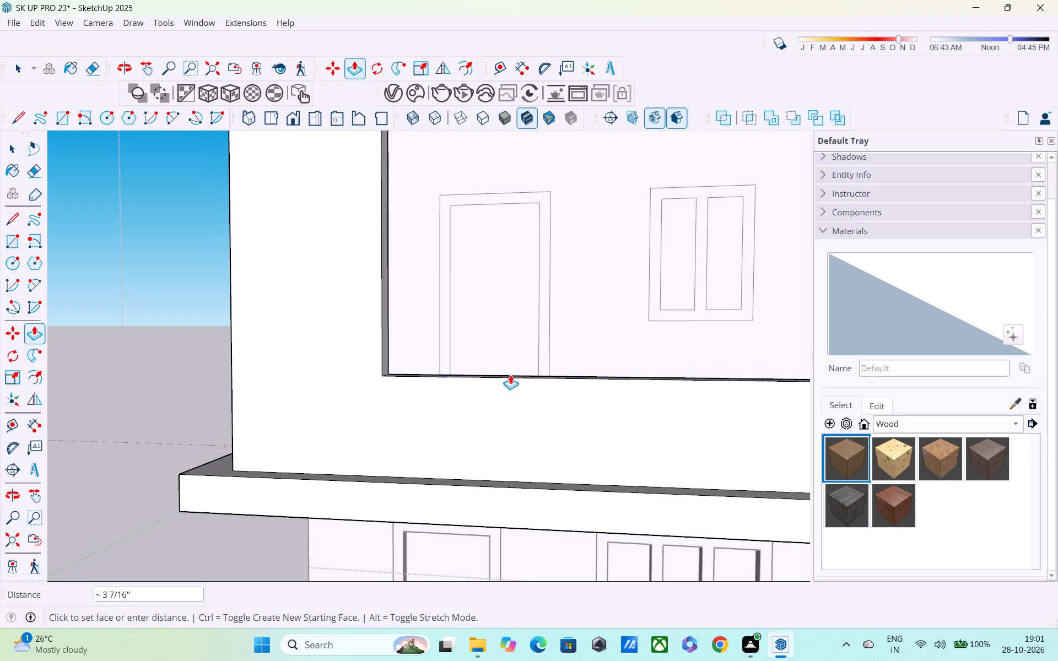
left_click(508, 369)
middle_click_drag(381, 403, 581, 403)
scroll(581, 403, "down", 2)
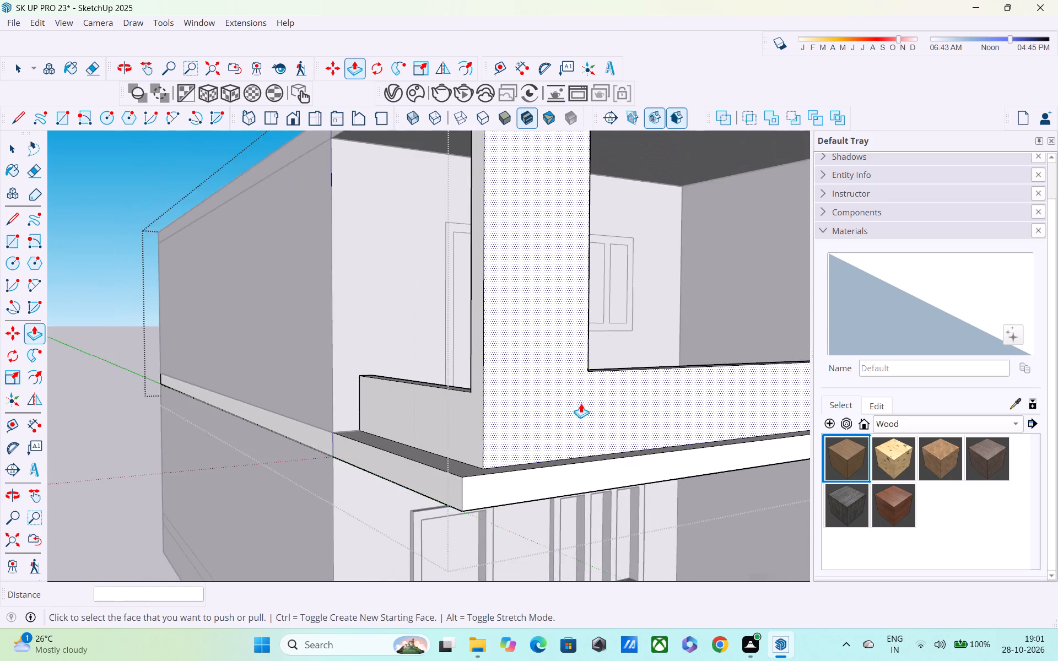
scroll(581, 403, "down", 2)
key("space")
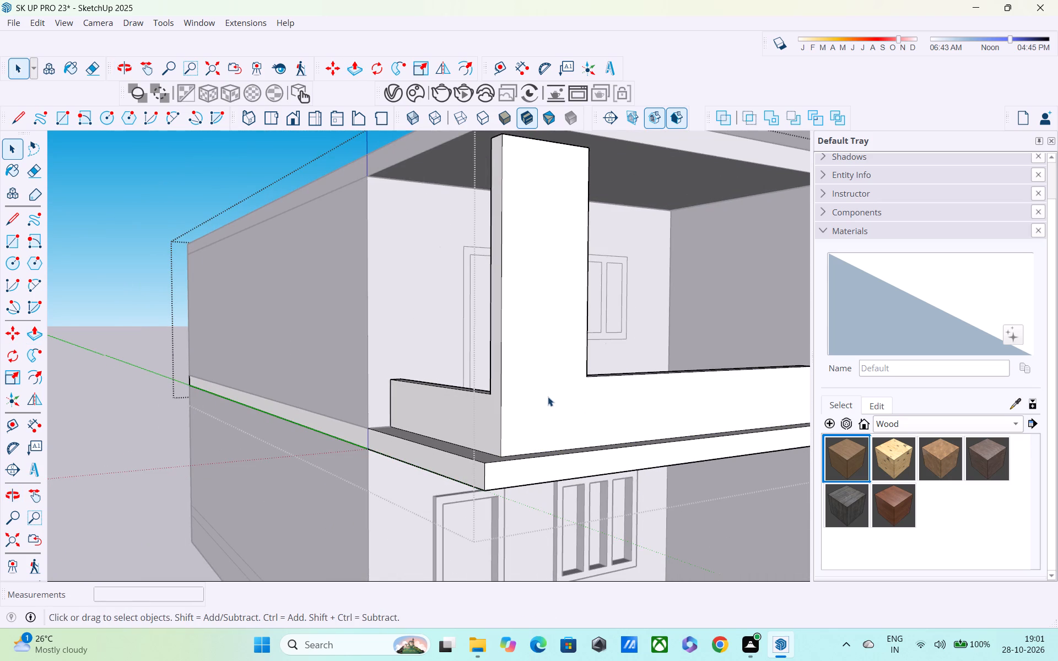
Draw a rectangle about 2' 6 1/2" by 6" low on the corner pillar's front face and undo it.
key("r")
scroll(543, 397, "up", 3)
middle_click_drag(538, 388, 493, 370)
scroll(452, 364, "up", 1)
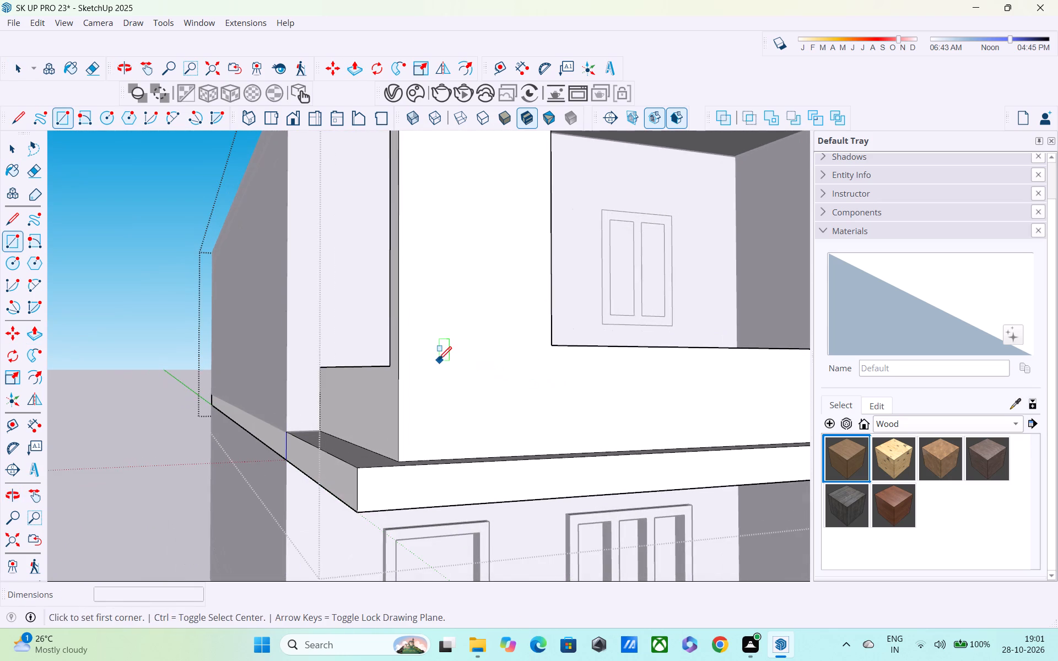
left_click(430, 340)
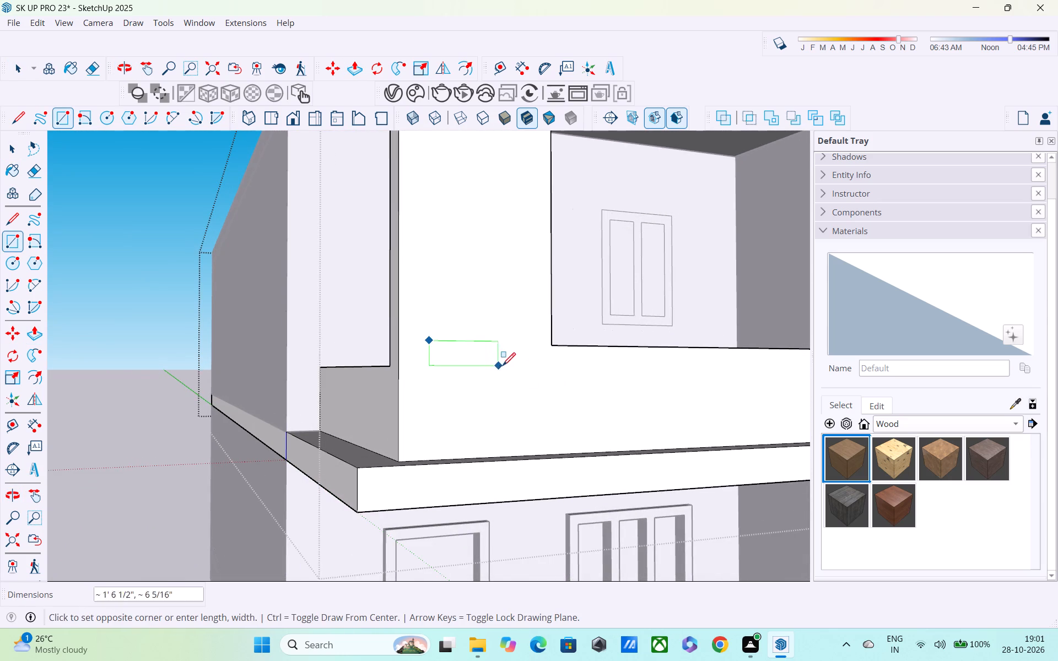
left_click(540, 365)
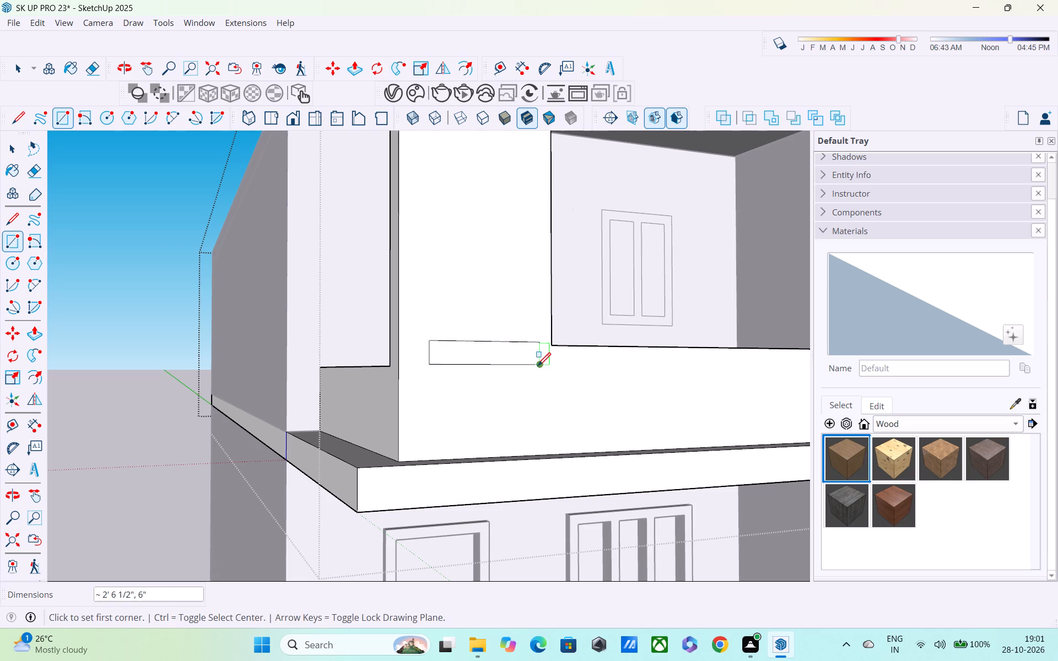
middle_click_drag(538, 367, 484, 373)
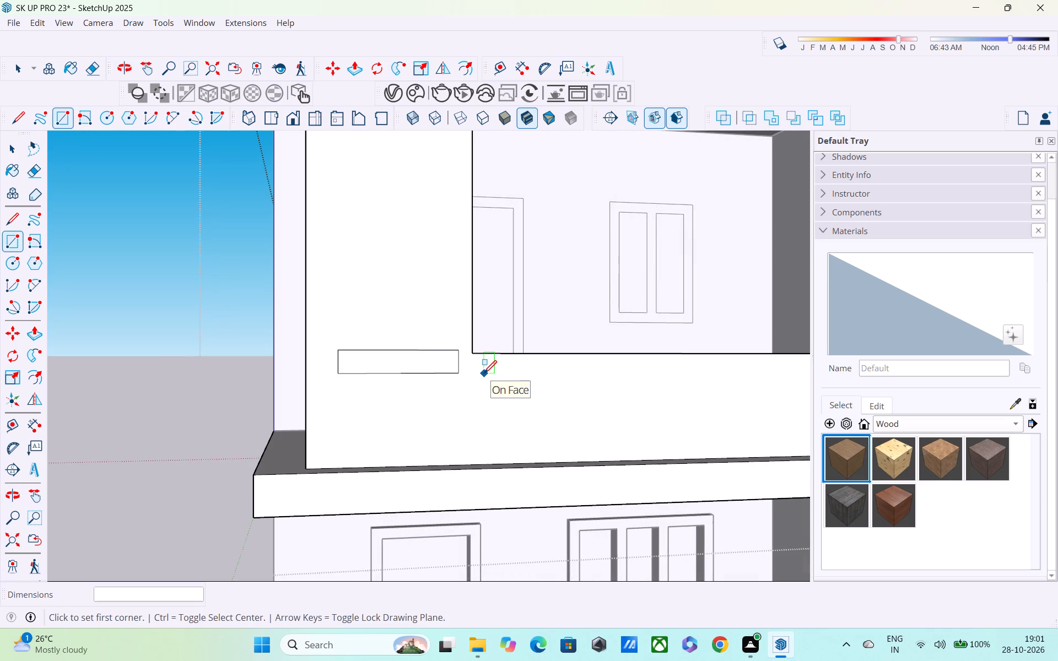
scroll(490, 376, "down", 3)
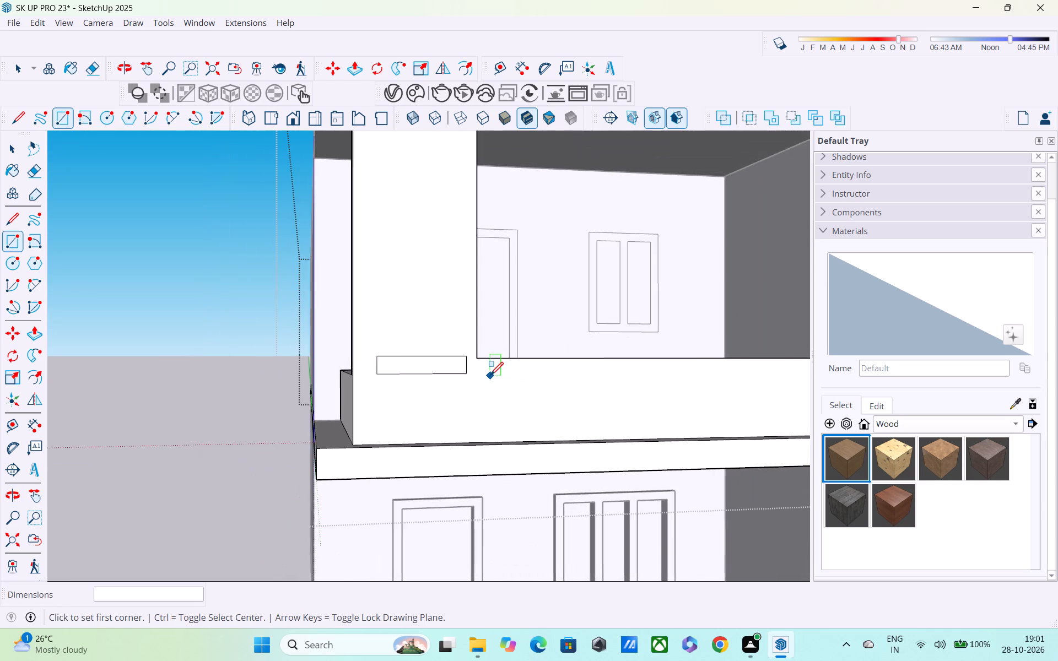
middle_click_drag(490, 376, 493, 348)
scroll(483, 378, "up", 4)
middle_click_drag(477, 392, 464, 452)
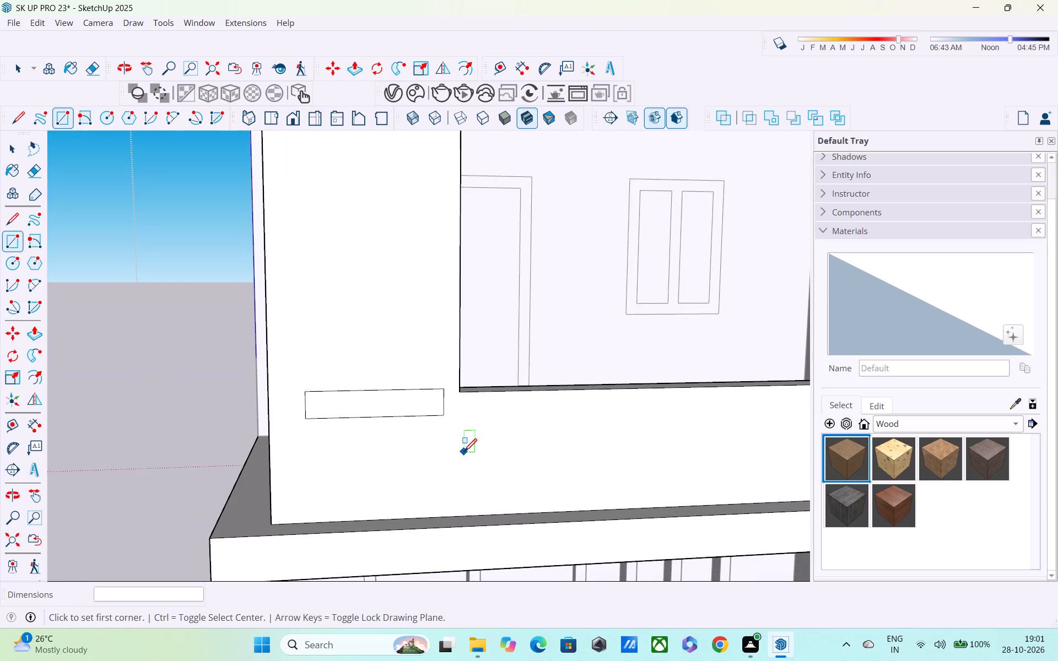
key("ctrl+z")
Examine the front parapet and its junction with the corner pillar from the outside and from above.
scroll(464, 452, "down", 3)
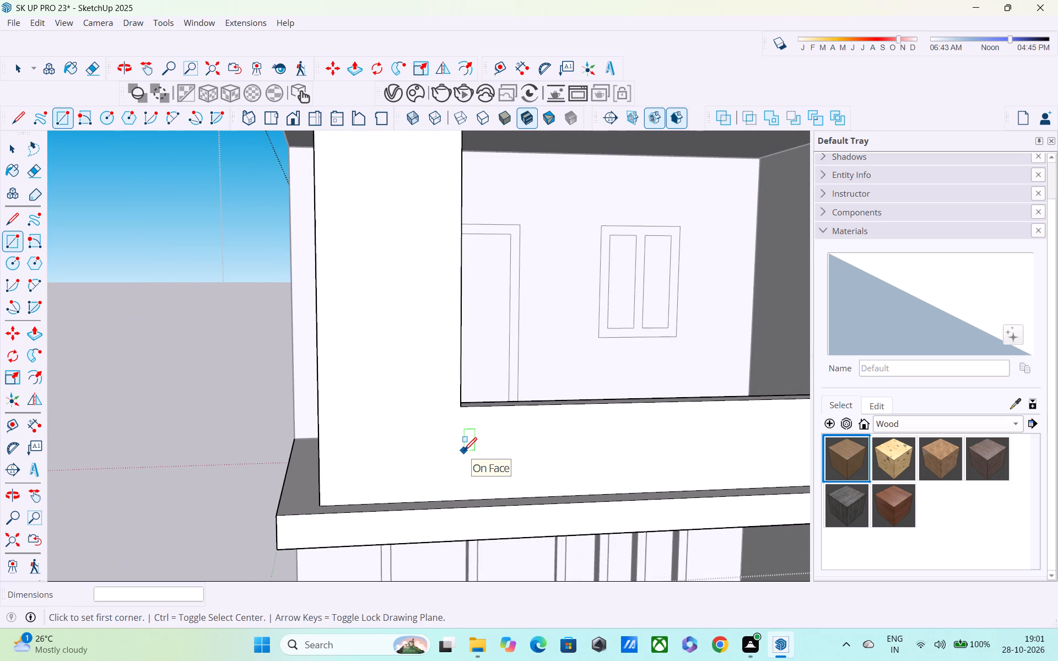
scroll(464, 452, "down", 5)
middle_click_drag(466, 450, 579, 398)
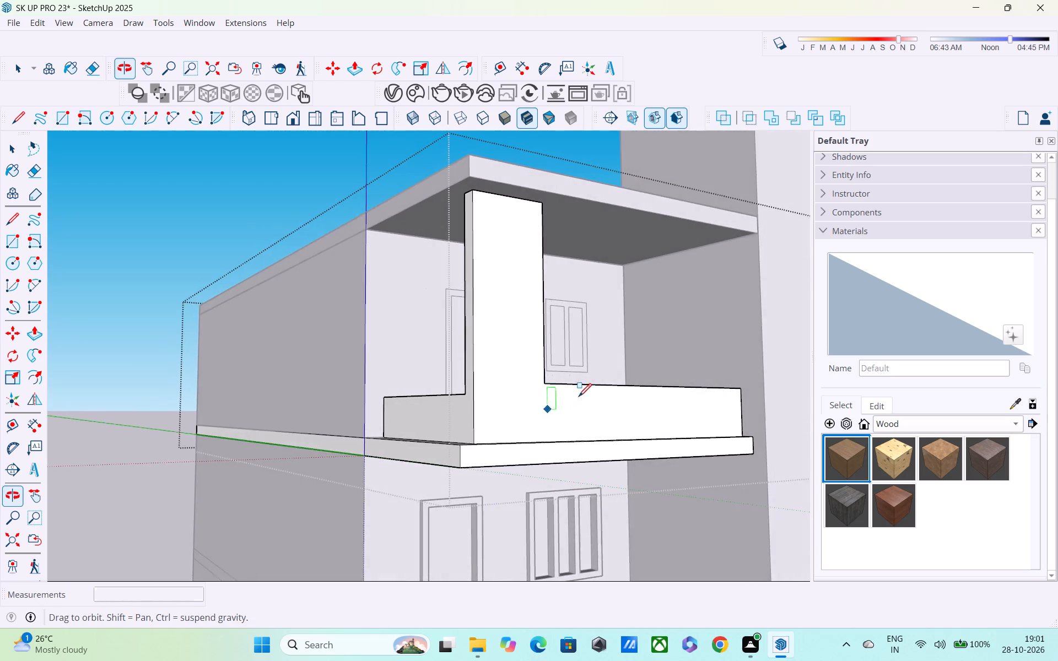
scroll(557, 405, "up", 4)
middle_click_drag(548, 415, 335, 459)
scroll(354, 454, "up", 2)
key("space")
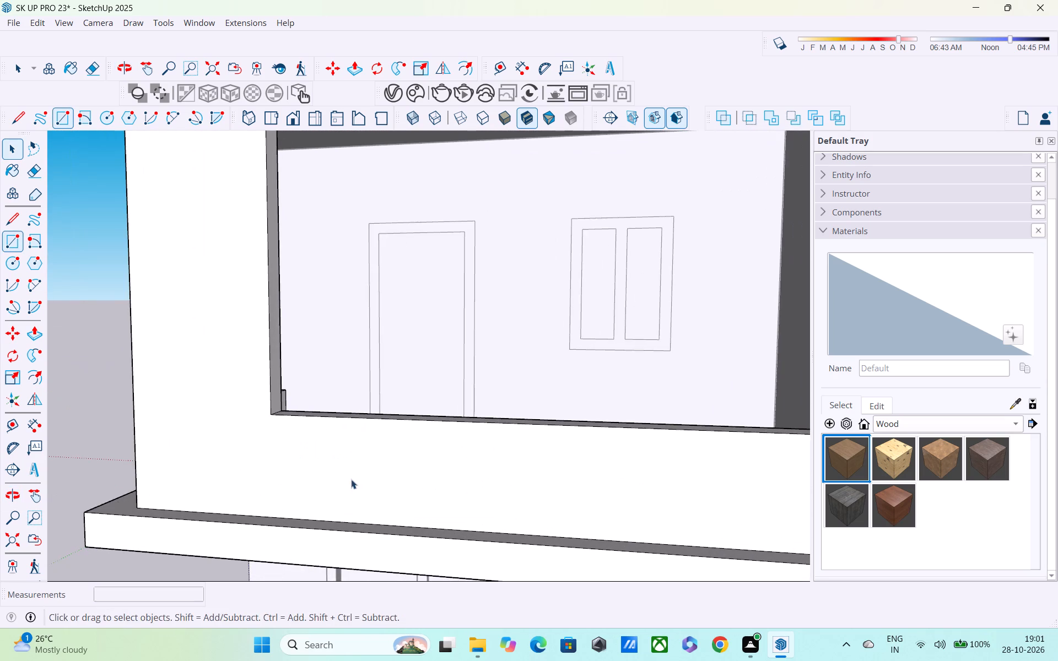
scroll(351, 479, "down", 1)
middle_click_drag(388, 416, 229, 493)
scroll(228, 493, "up", 1)
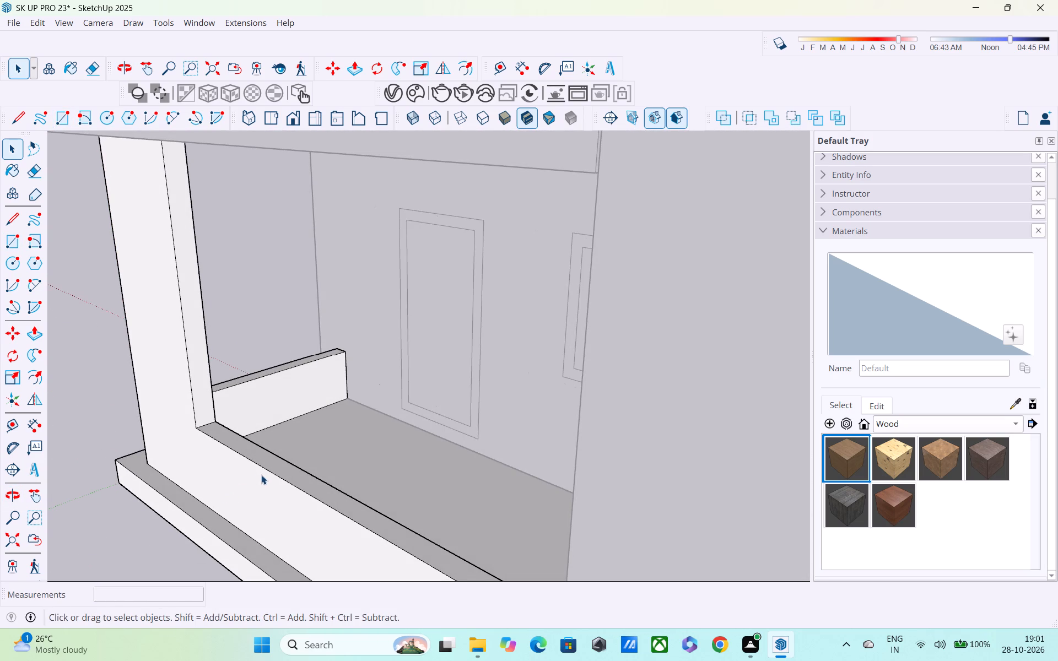
key("p")
middle_click_drag(277, 467, 250, 499)
scroll(250, 499, "down", 1)
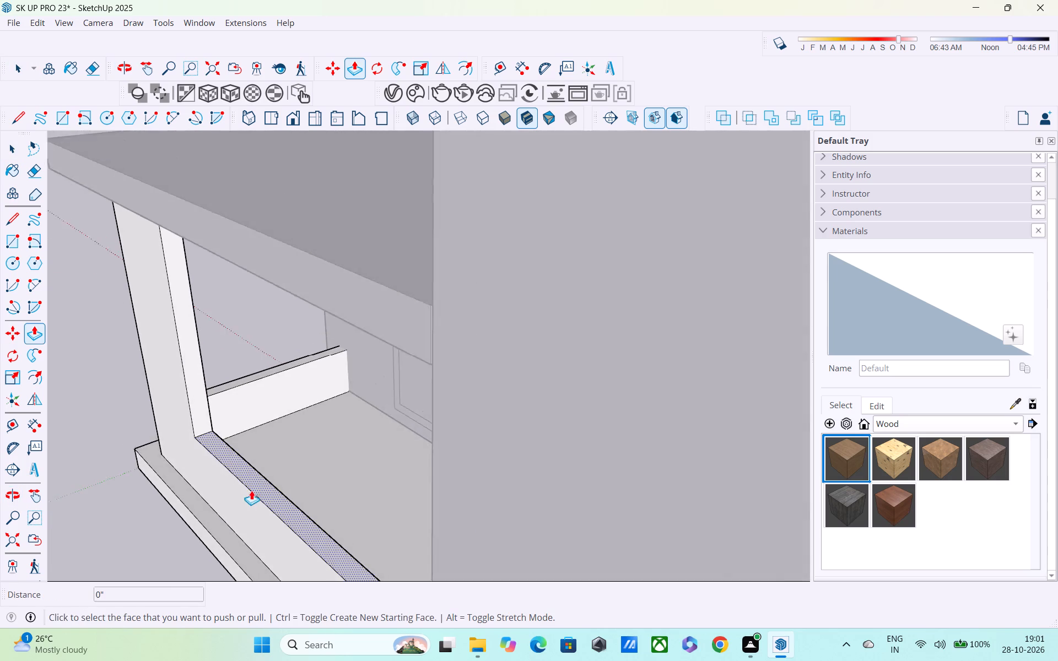
scroll(251, 490, "up", 4)
middle_click_drag(255, 501, 342, 441)
key("space")
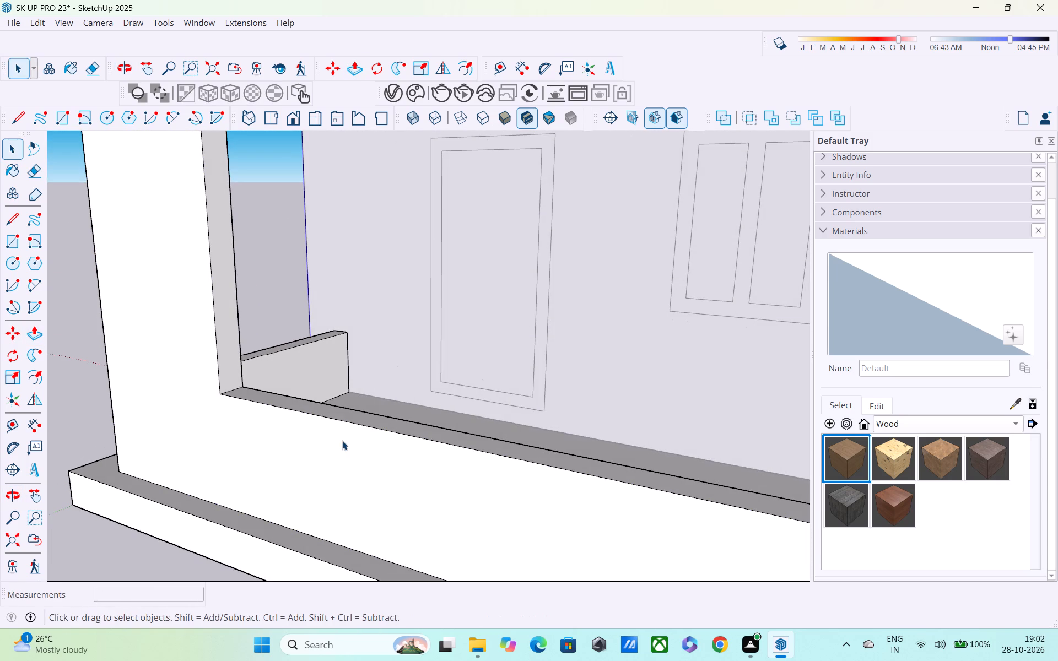
Check the front parapet's height with the Line tool, from the slab up to its outer top edge.
key("l")
left_click(306, 538)
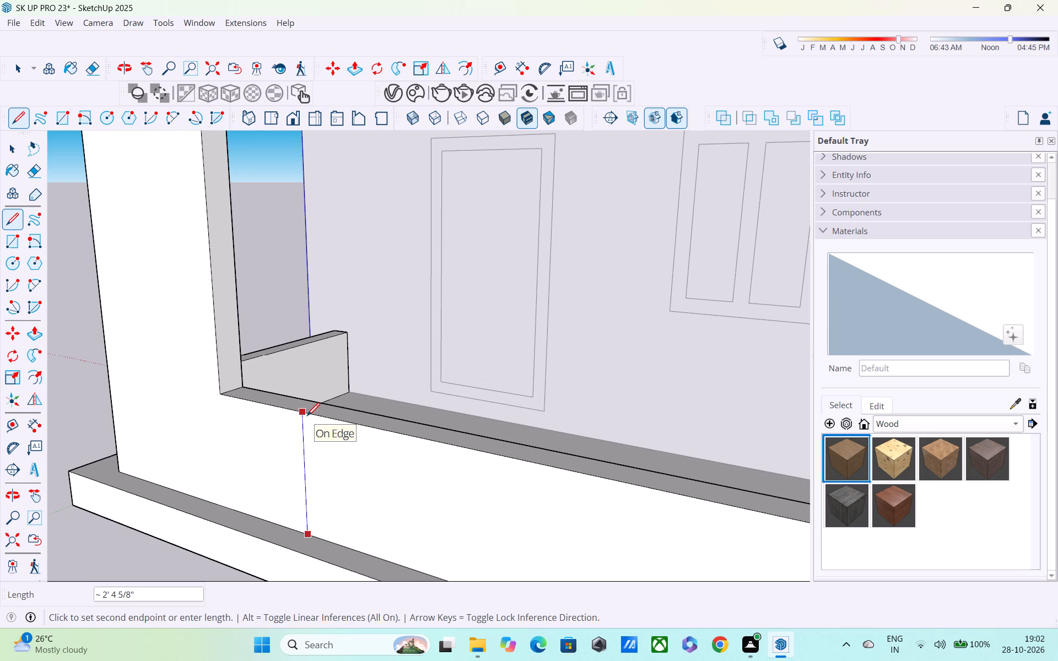
key("space")
Raise the front parapet's top face 3" with Push/Pull.
key("p")
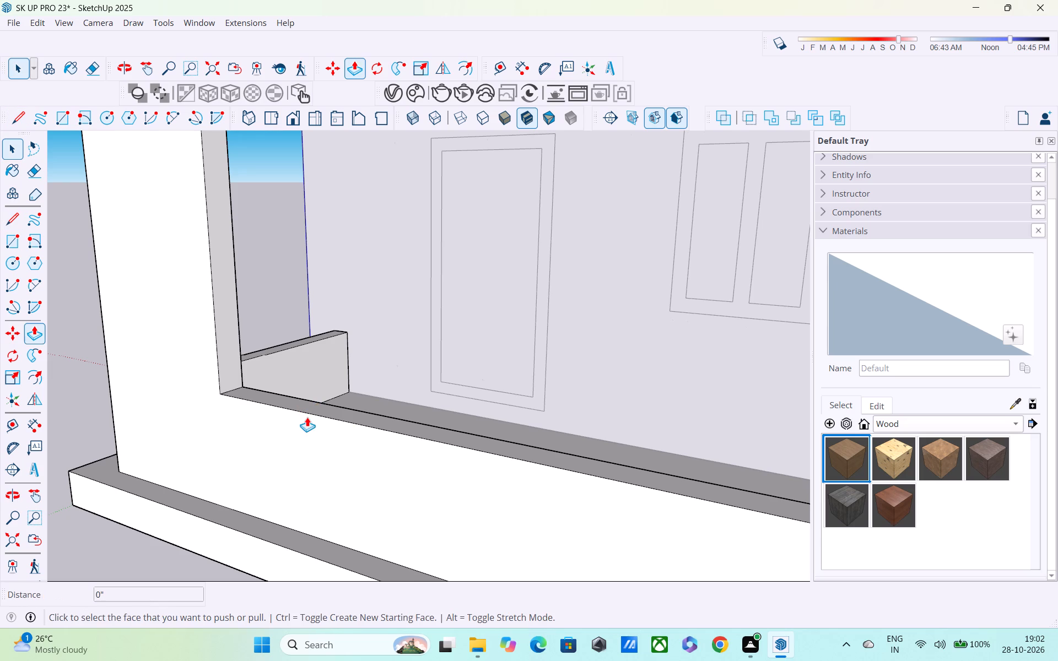
left_click(316, 404)
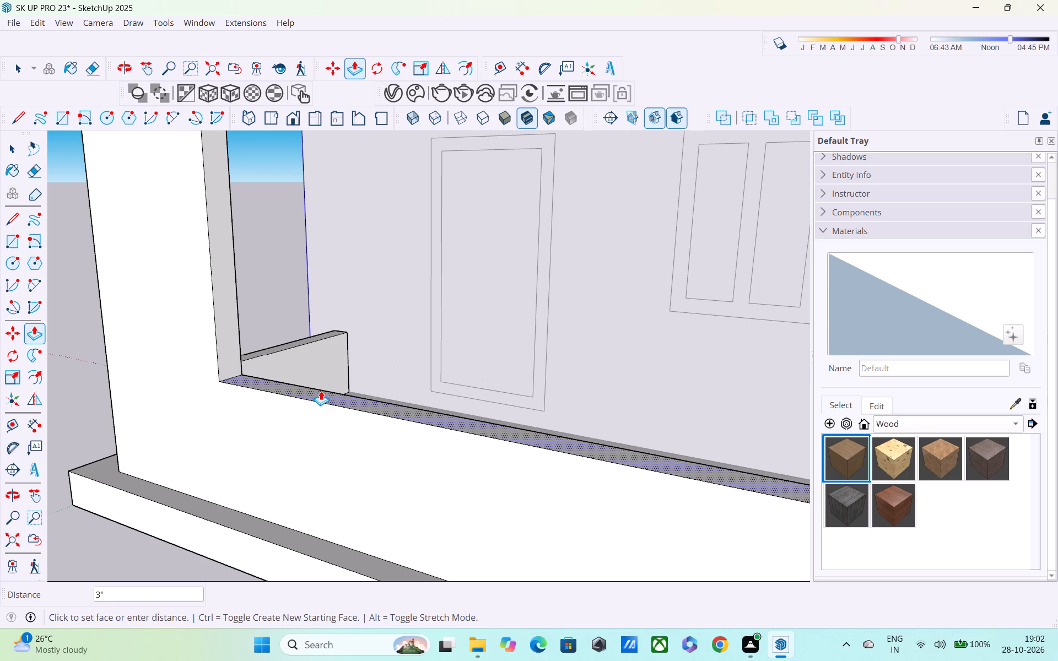
left_click(321, 391)
middle_click_drag(322, 389, 366, 333)
scroll(370, 338, "down", 5)
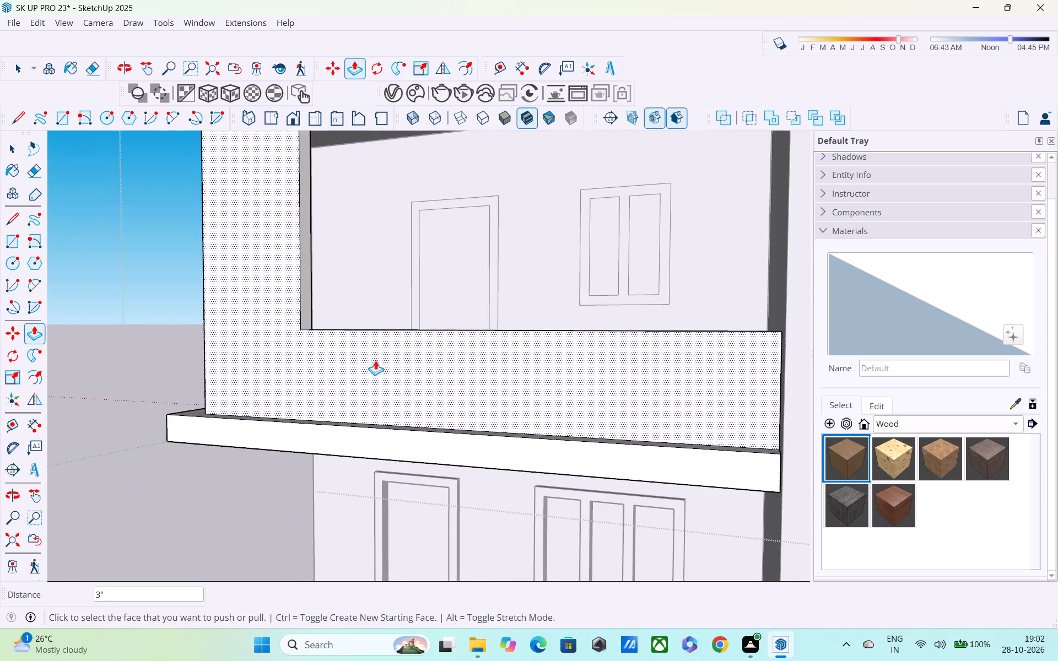
middle_click_drag(375, 367, 428, 372)
Copy the bottom edge of the balcony's front face 1.5' straight up to divide the face with a horizontal line.
key("l")
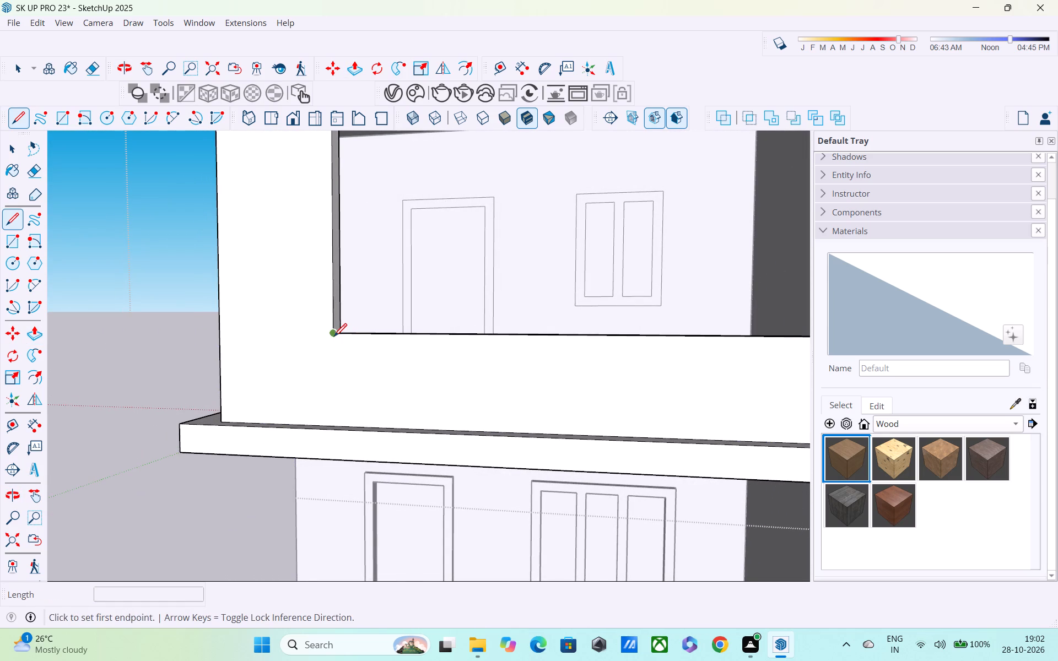
middle_click_drag(323, 405, 327, 439)
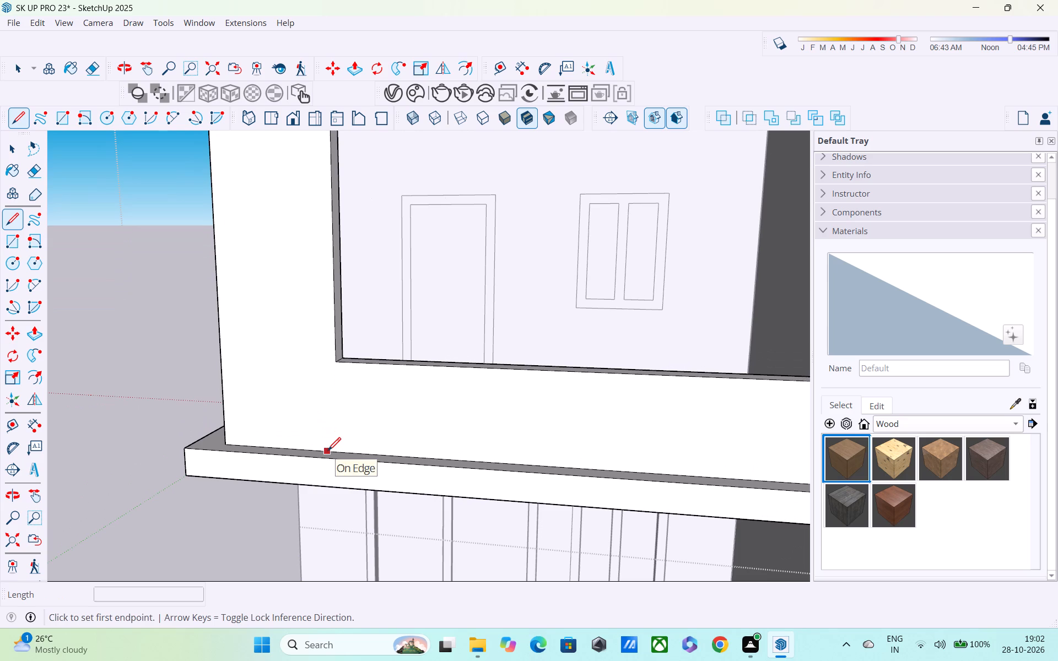
key("space")
left_click(328, 451)
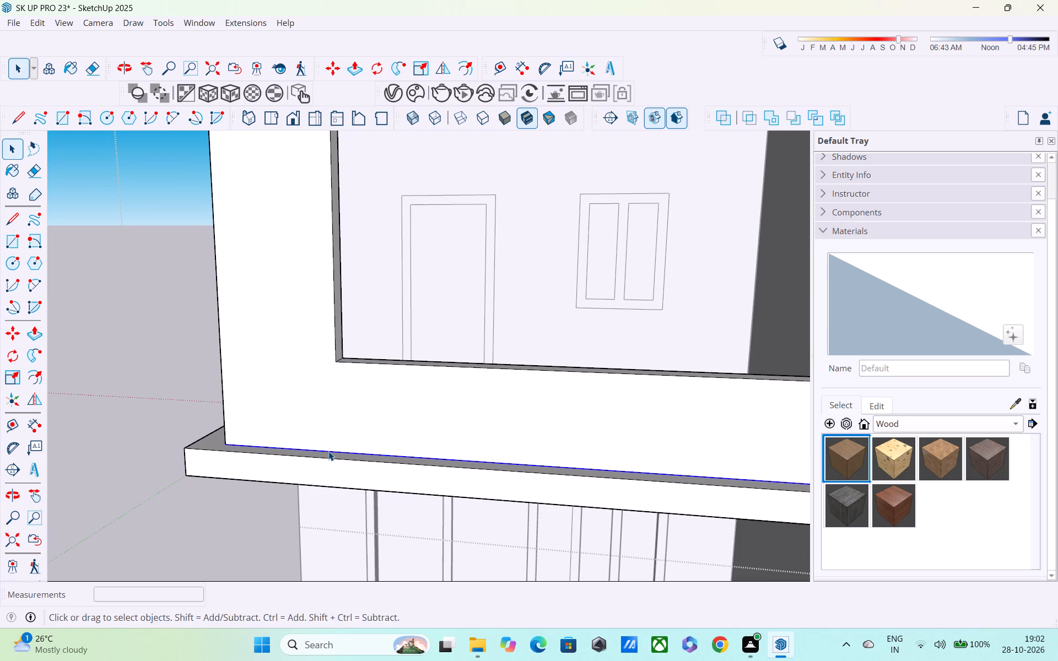
key("m")
left_click(226, 443)
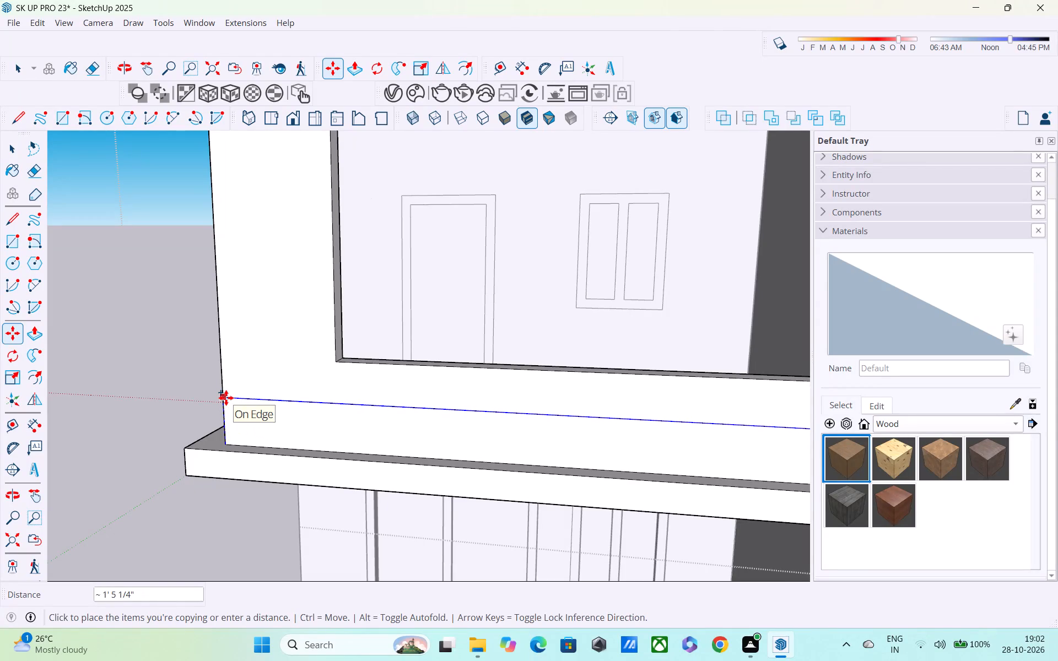
type("1.5'")
key("Return")
scroll(232, 397, "down", 2)
middle_click_drag(261, 392, 304, 338)
scroll(325, 318, "down", 4)
key("space")
middle_click_drag(250, 365, 232, 364)
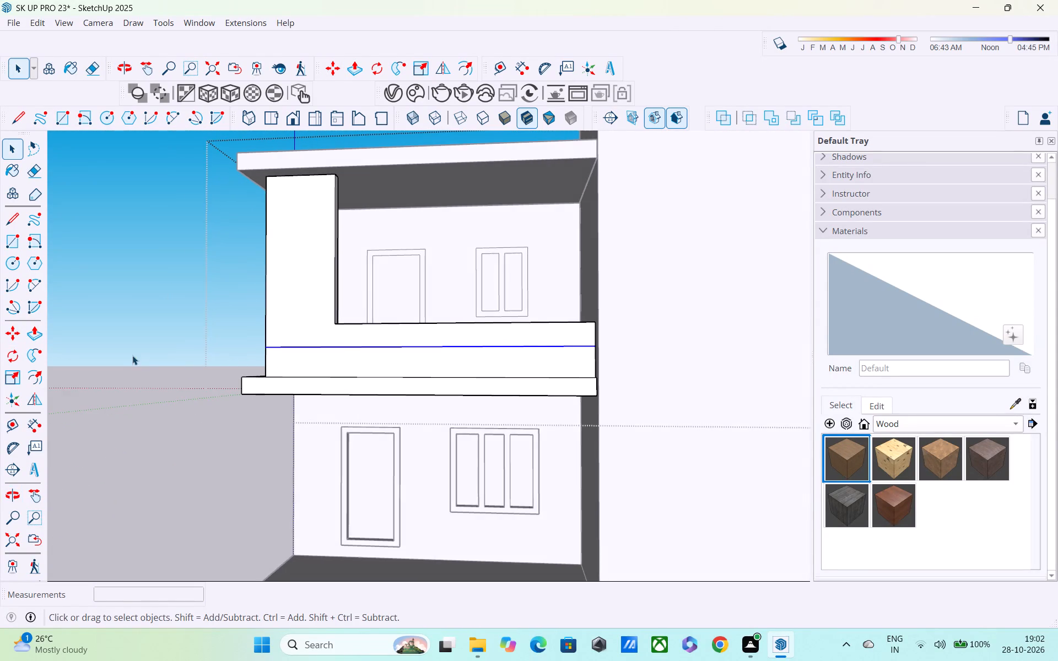
left_click(132, 355)
Examine the divided front face of the parapet and corner pillar, checking the lower band as a separate face.
scroll(321, 360, "up", 5)
double_click(256, 340)
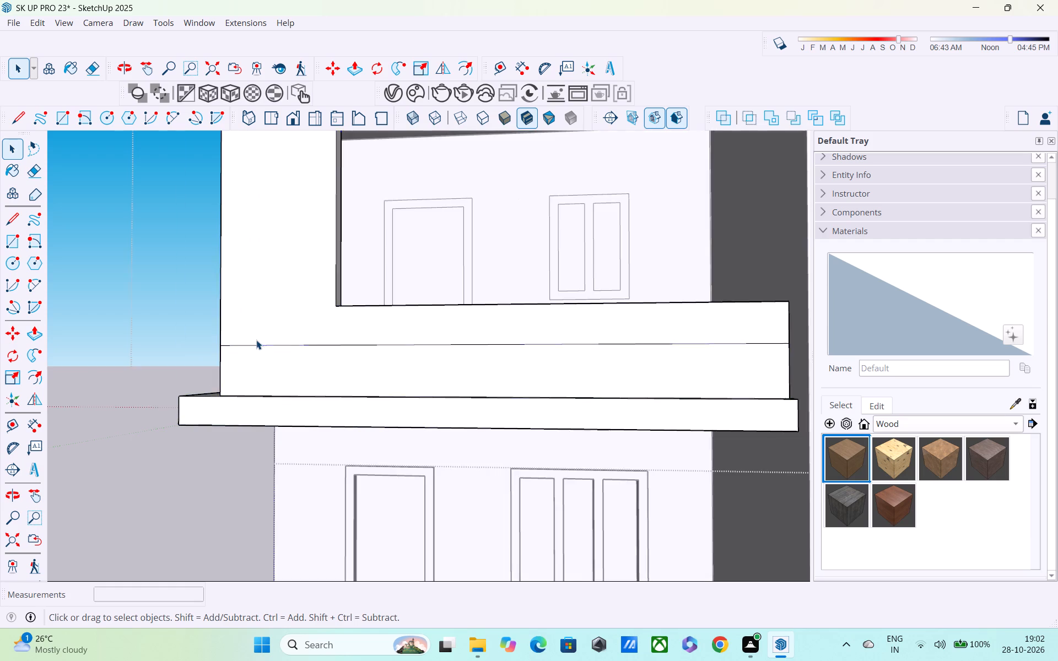
middle_click_drag(299, 346, 327, 376)
scroll(323, 373, "up", 4)
left_click(301, 382)
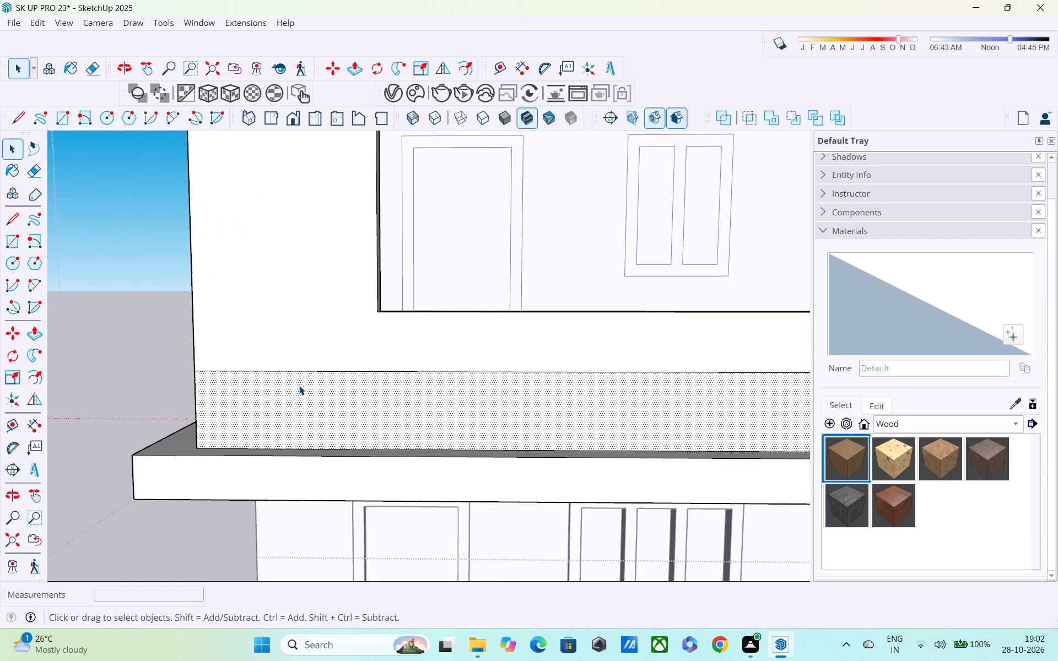
scroll(299, 386, "down", 4)
key("space")
left_click(138, 375)
double_click(171, 351)
triple_click(306, 334)
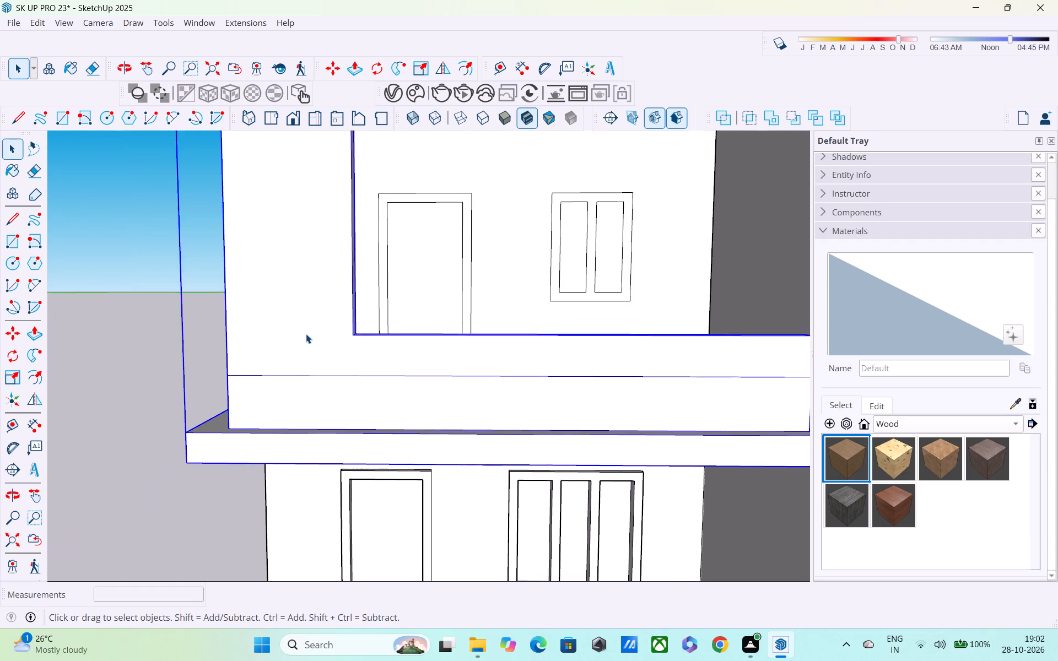
scroll(277, 377, "up", 1)
left_click(151, 354)
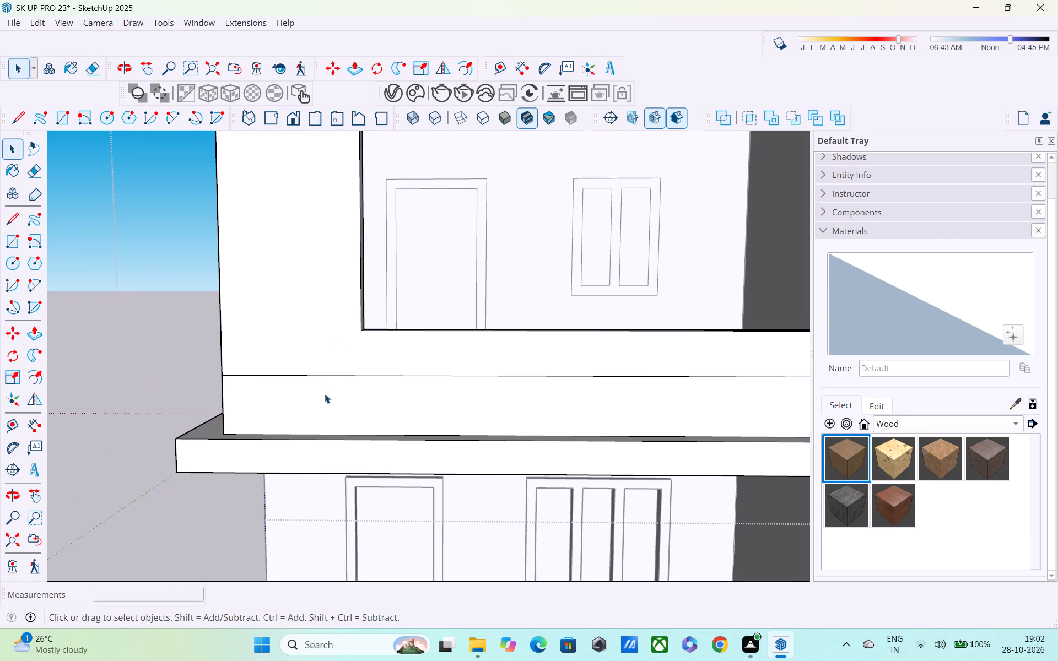
left_click(325, 394)
scroll(306, 391, "down", 2)
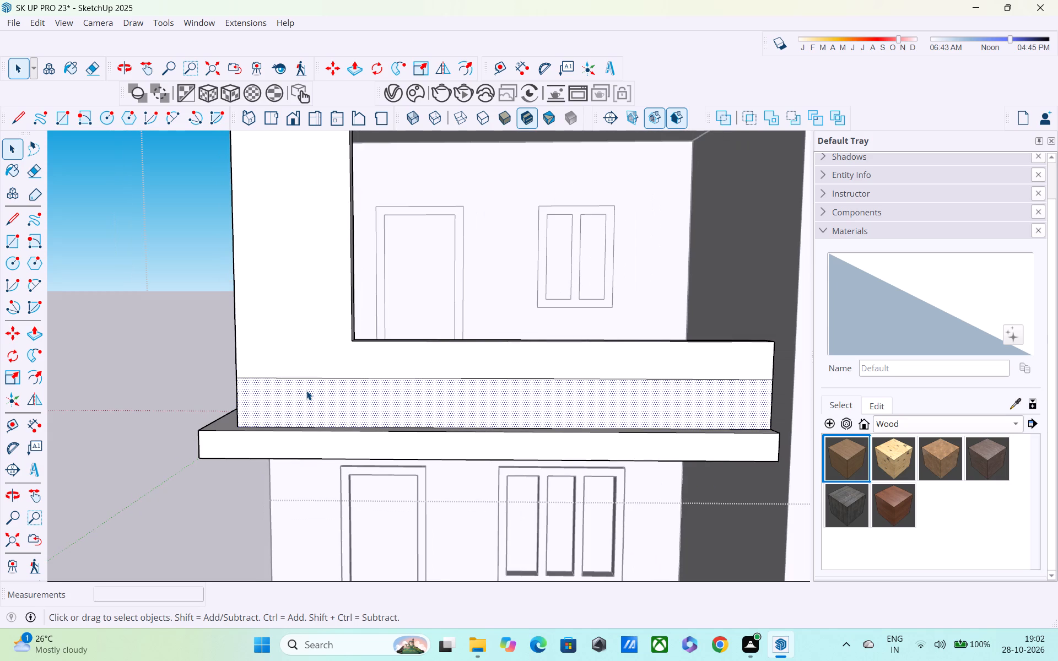
key("r")
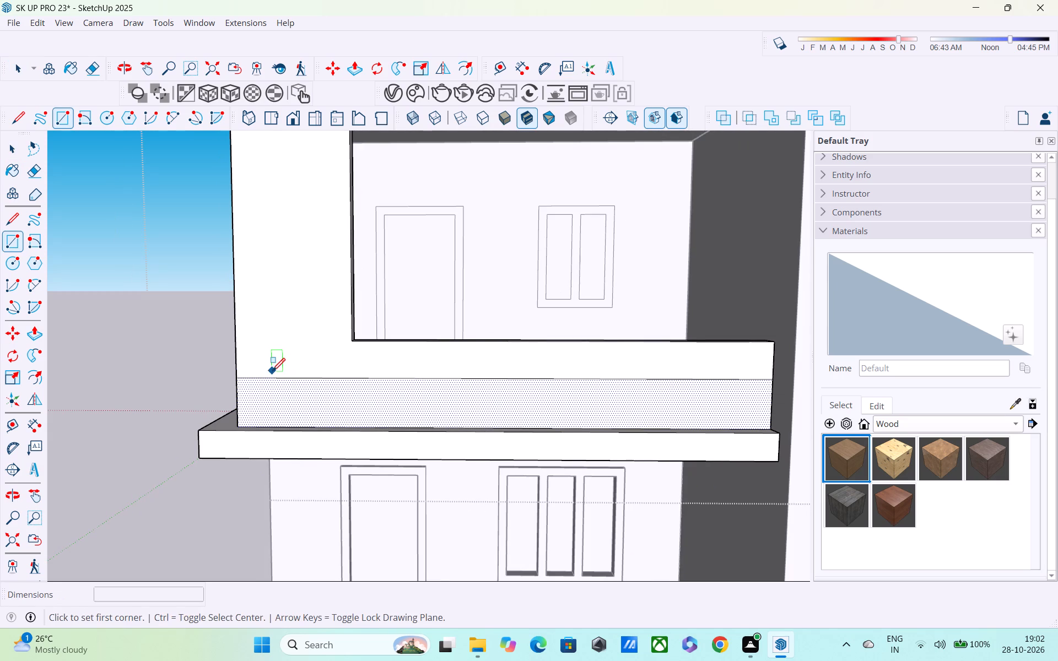
key("space")
left_click(201, 359)
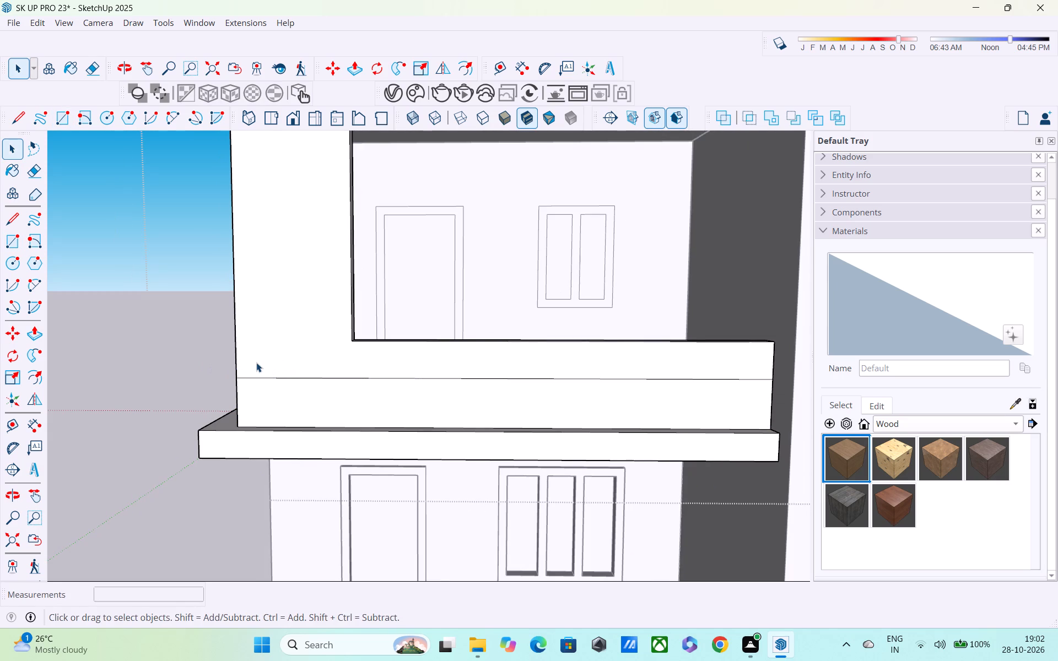
Draw a horizontal rectangle about 2' 8" by 6" low on the corner pillar's front face, above the dividing line.
key("r")
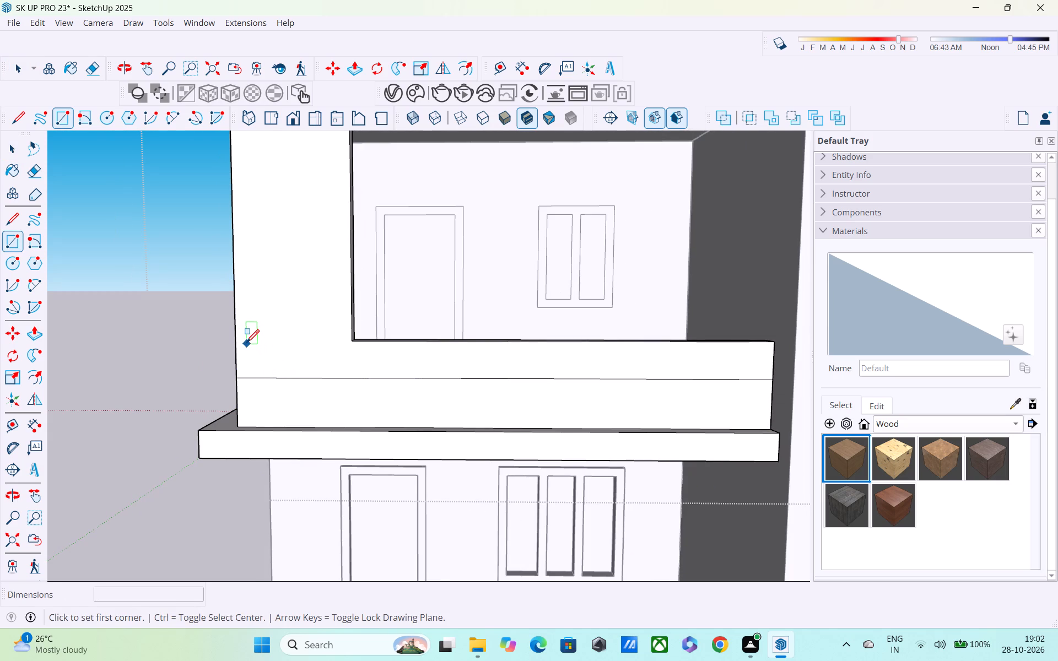
left_click(246, 344)
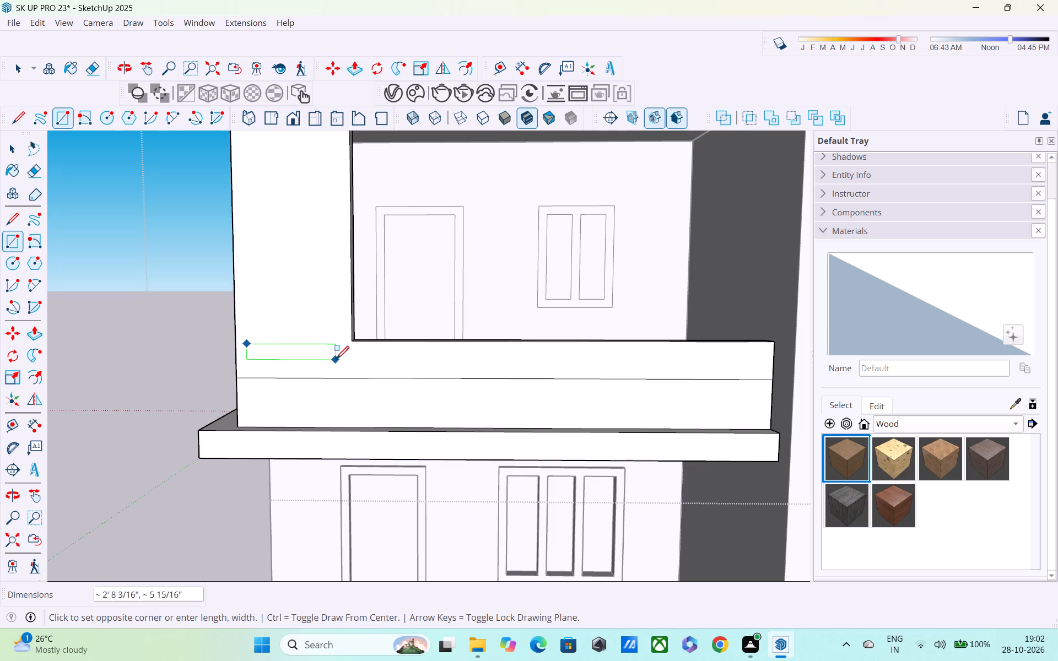
left_click(339, 359)
key("space")
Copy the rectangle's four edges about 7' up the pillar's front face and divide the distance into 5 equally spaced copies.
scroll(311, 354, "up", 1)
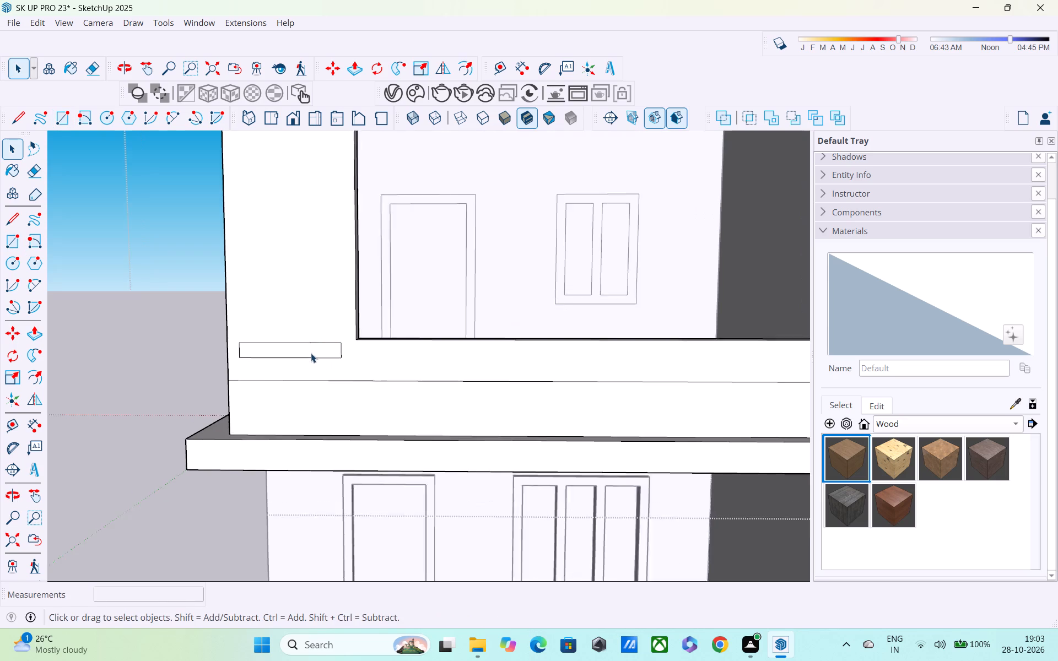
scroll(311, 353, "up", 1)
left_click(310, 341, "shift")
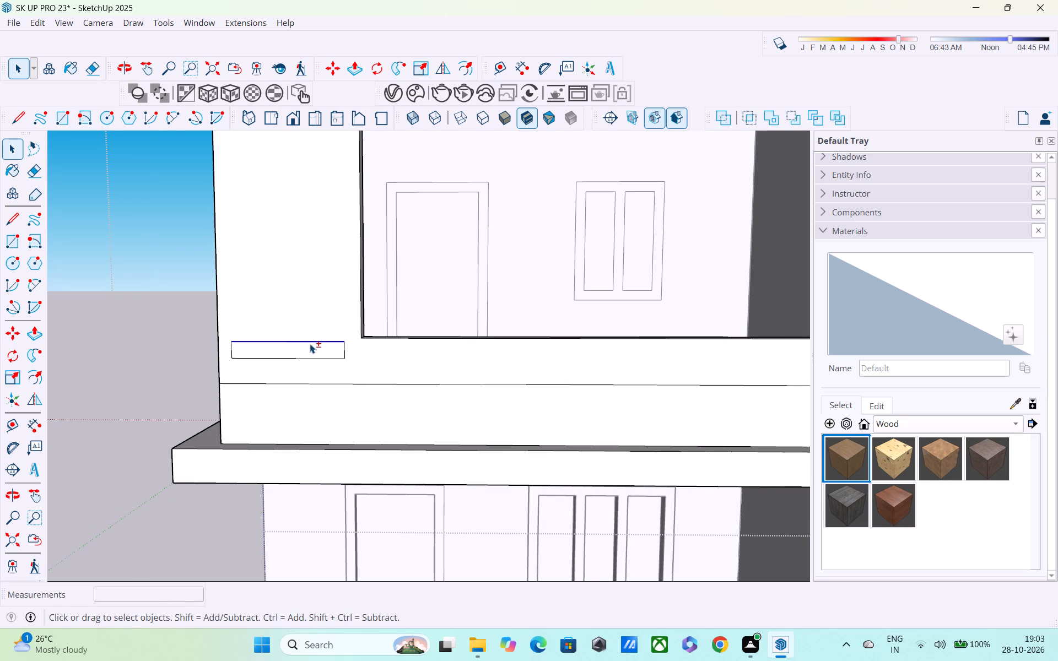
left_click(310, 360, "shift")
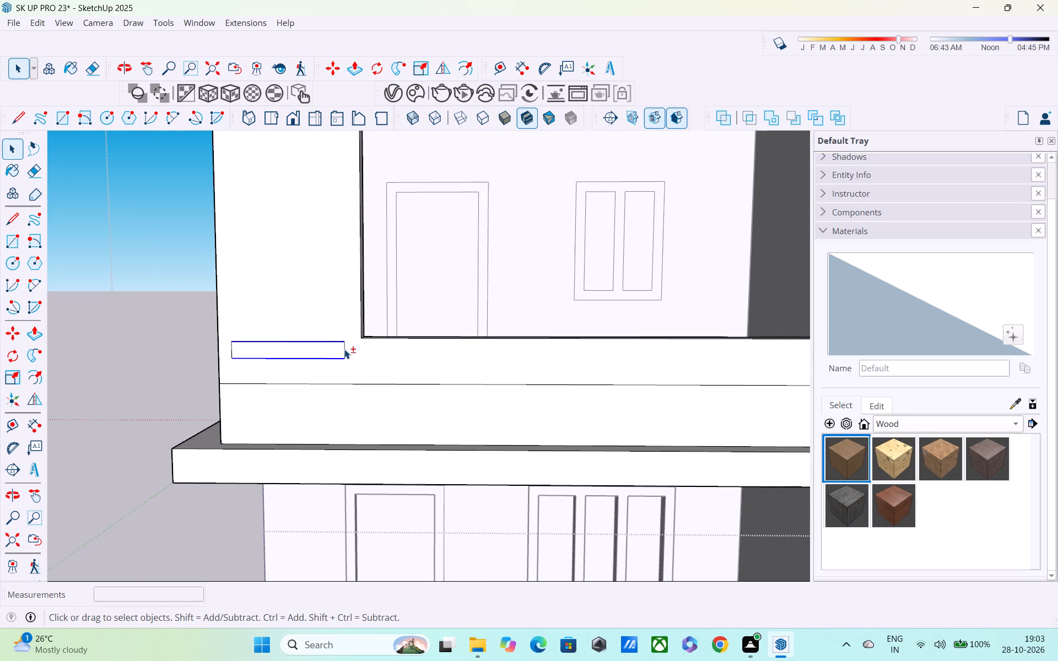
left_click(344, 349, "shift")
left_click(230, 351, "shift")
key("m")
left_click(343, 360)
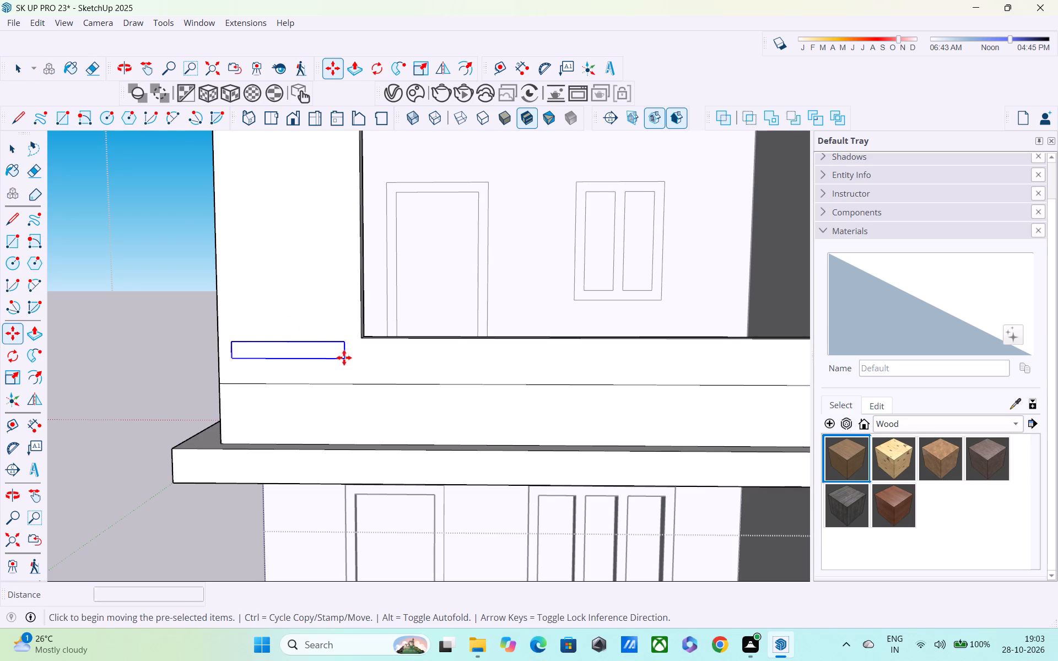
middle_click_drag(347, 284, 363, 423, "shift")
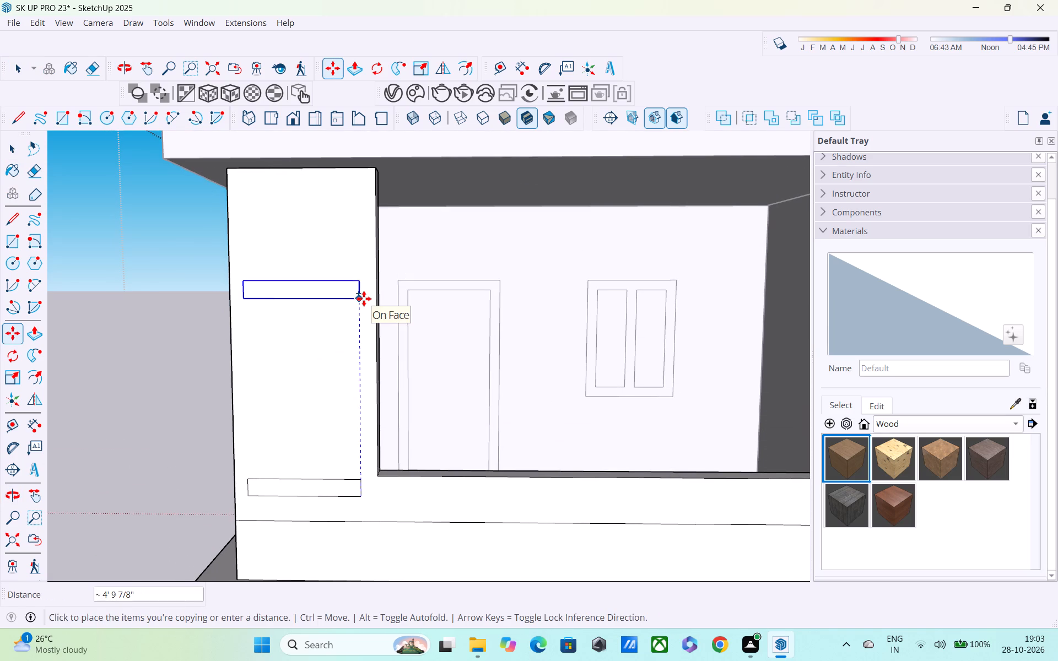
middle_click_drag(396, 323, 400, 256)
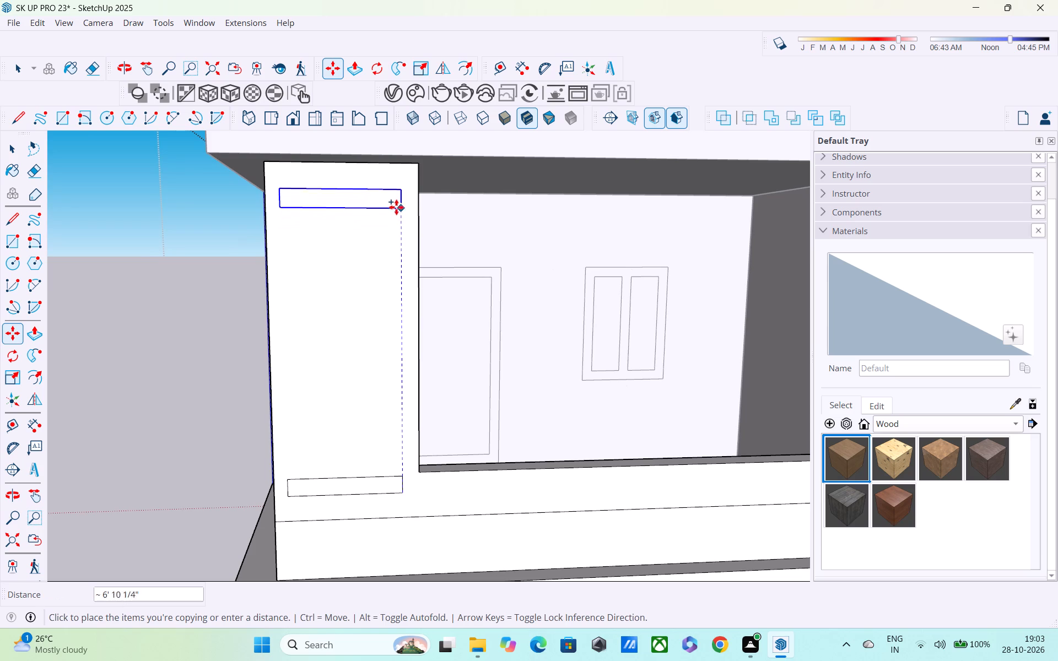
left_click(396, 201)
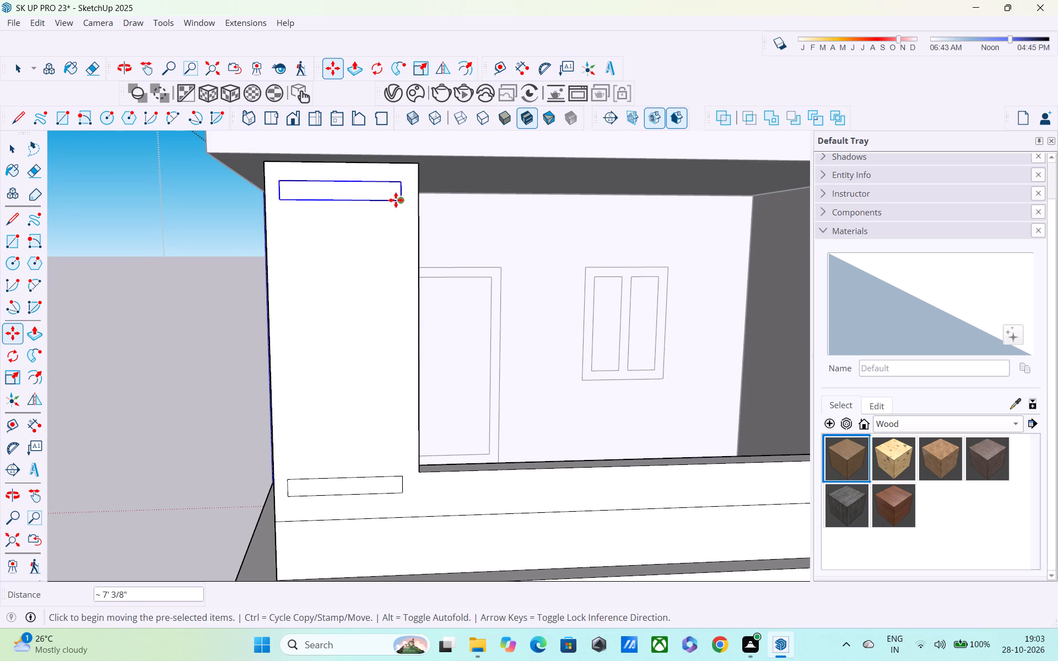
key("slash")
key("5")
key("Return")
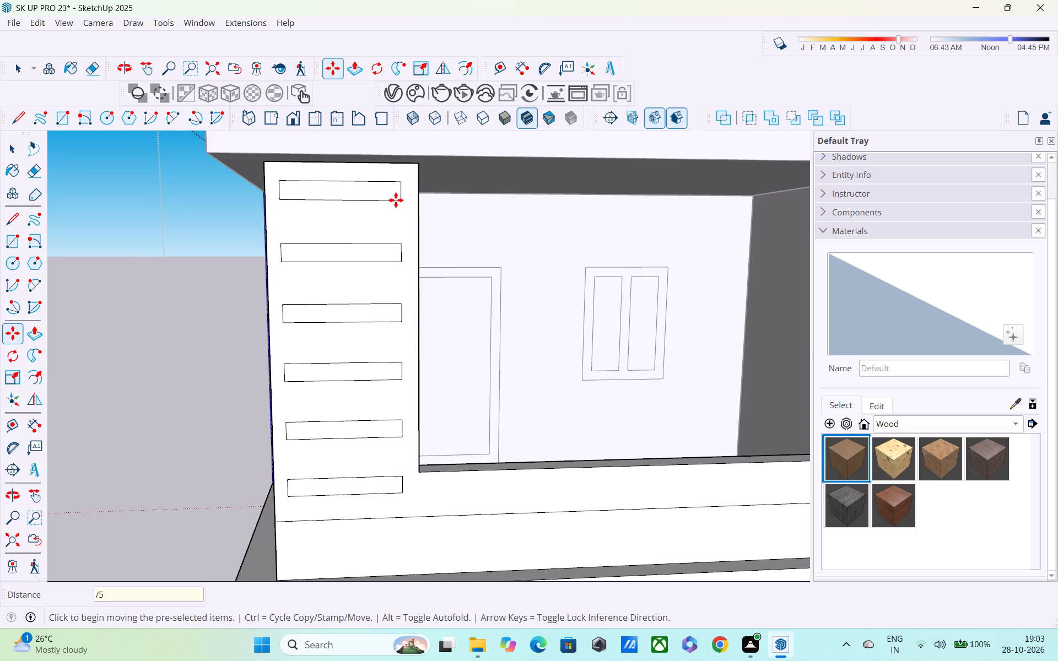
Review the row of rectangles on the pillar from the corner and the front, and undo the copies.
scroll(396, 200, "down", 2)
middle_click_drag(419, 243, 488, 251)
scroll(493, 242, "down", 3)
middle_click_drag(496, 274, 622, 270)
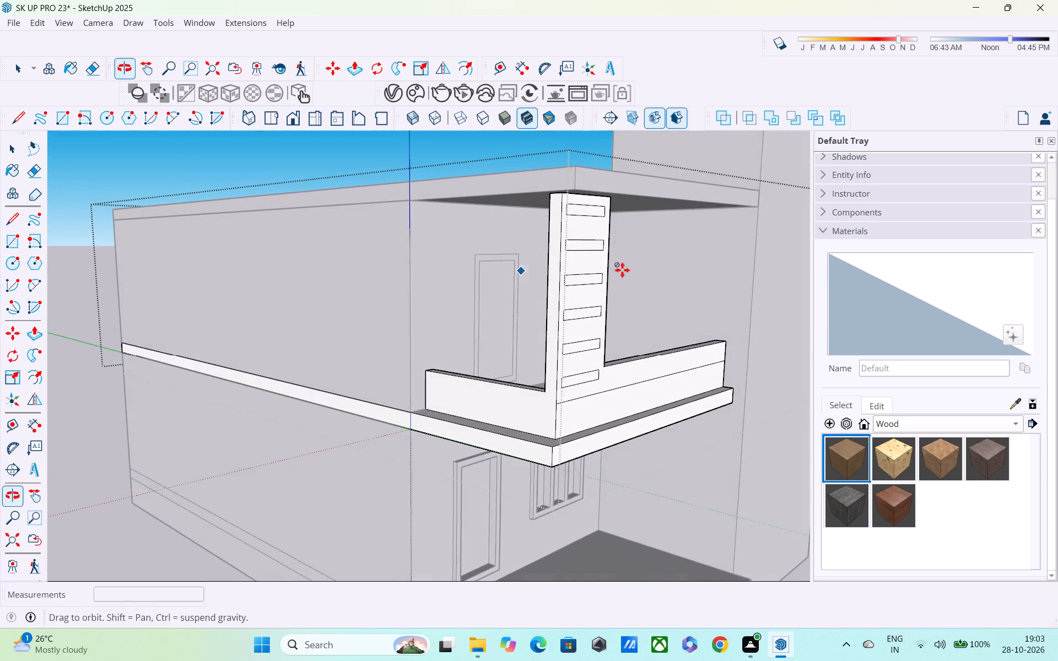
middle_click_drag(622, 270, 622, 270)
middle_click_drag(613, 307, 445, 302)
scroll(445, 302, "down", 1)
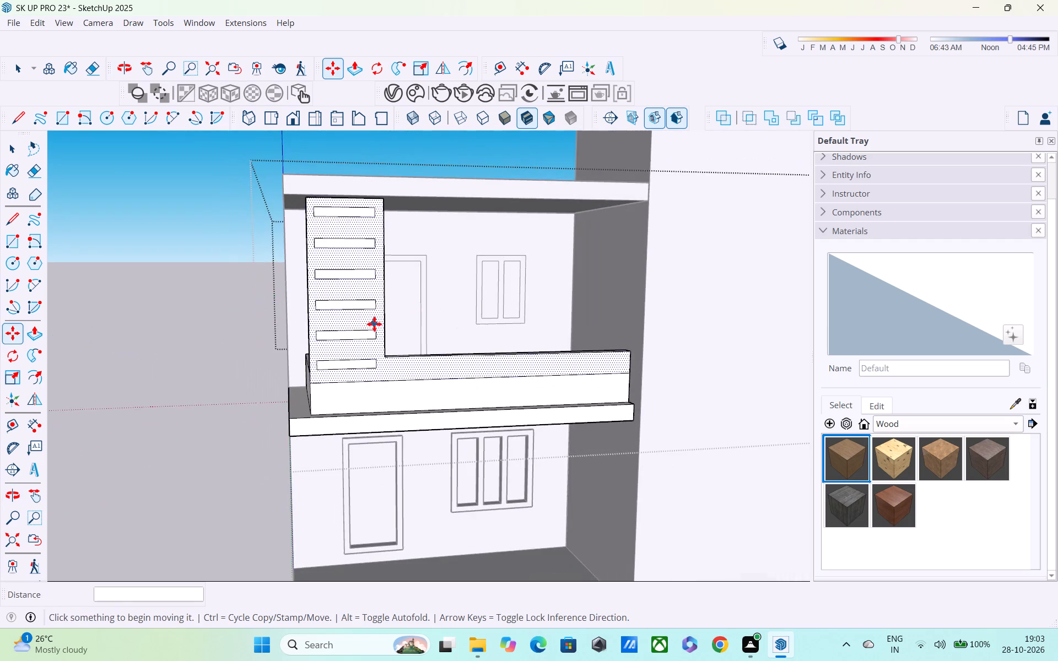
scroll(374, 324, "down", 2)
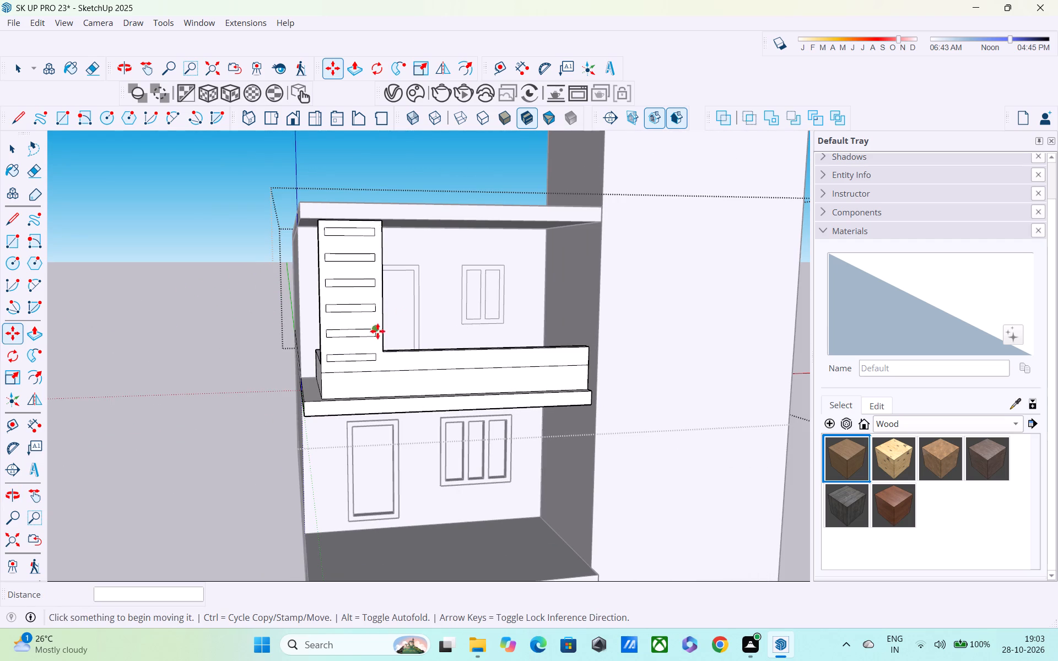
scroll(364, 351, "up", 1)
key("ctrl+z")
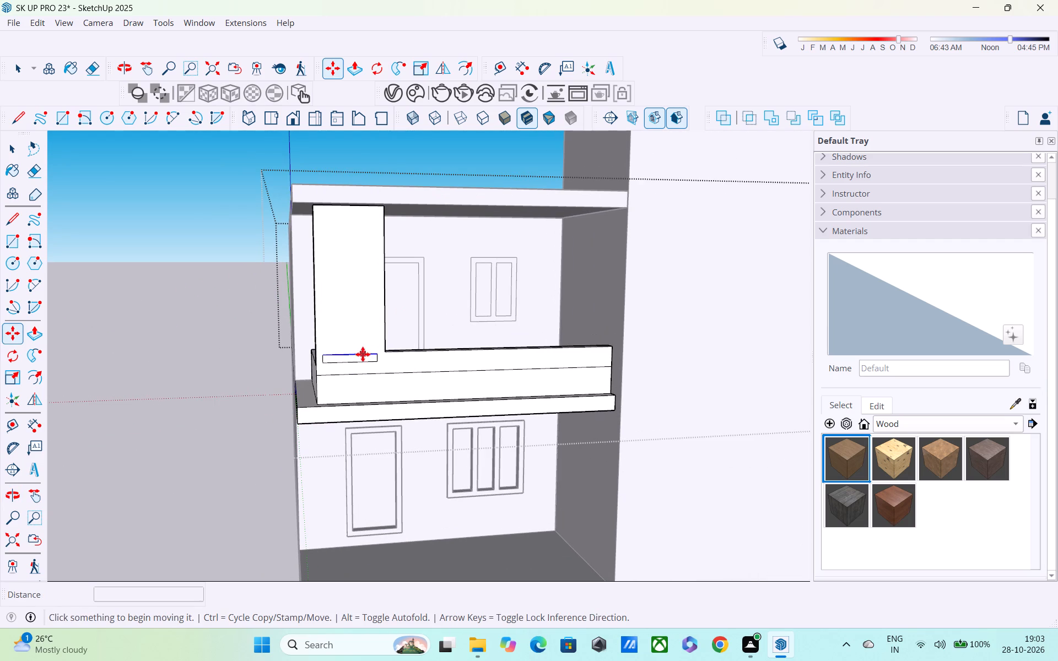
Narrow the low rectangle on the pillar's front face from both ends, scaling its edges by about 0.90 and 0.88.
scroll(337, 370, "up", 4)
key("space")
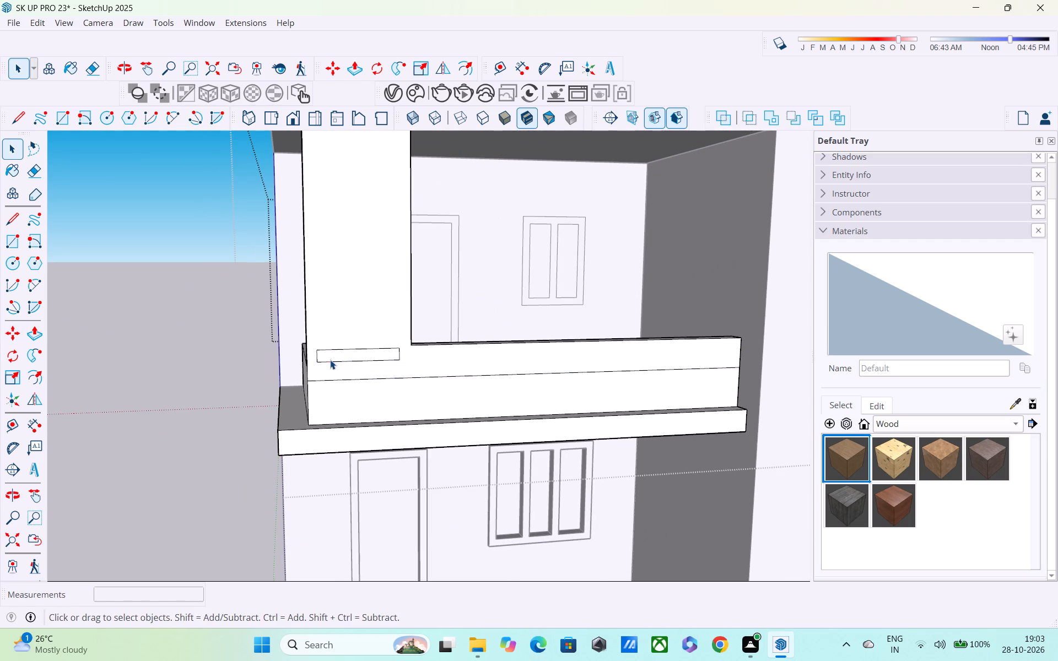
scroll(330, 360, "up", 3)
left_click(327, 347)
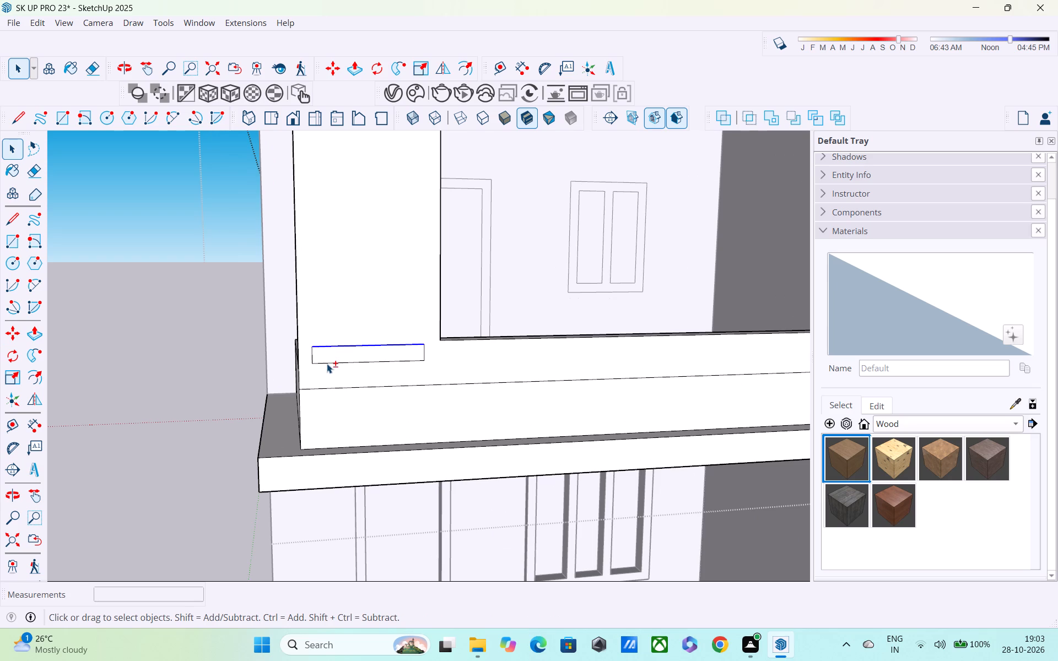
left_click(312, 357, "shift")
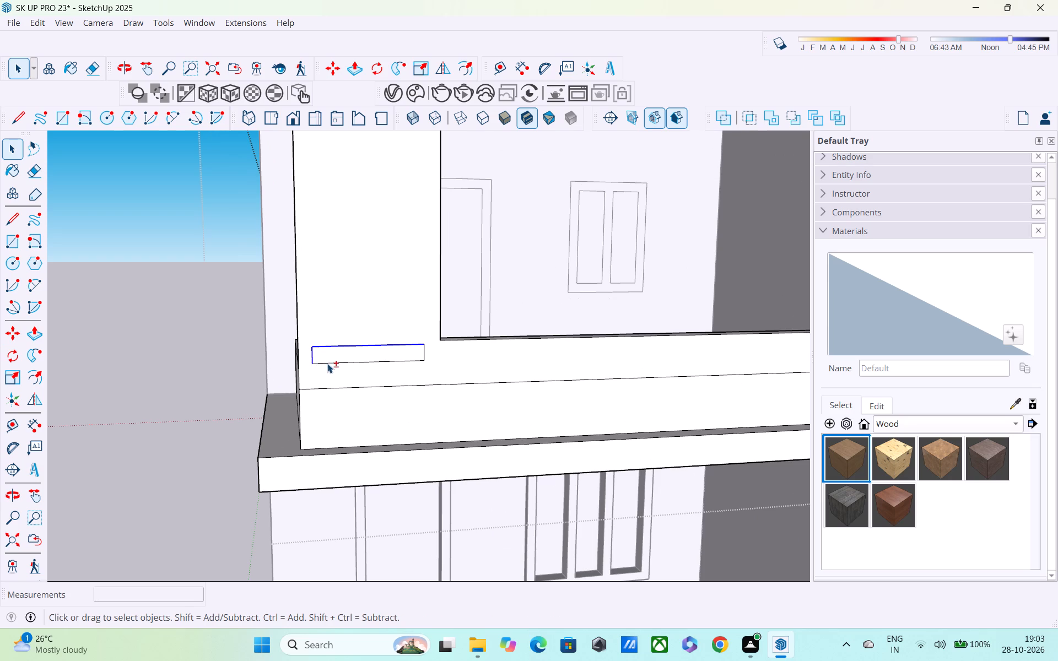
left_click(327, 364, "shift")
left_click(424, 355, "shift")
key("s")
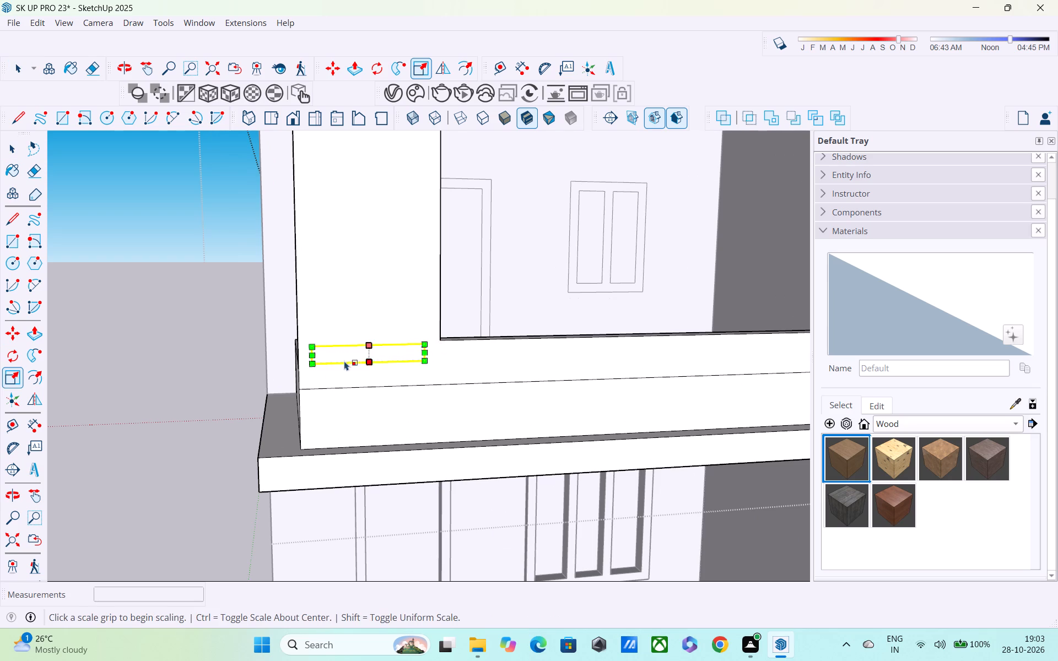
left_click(309, 356)
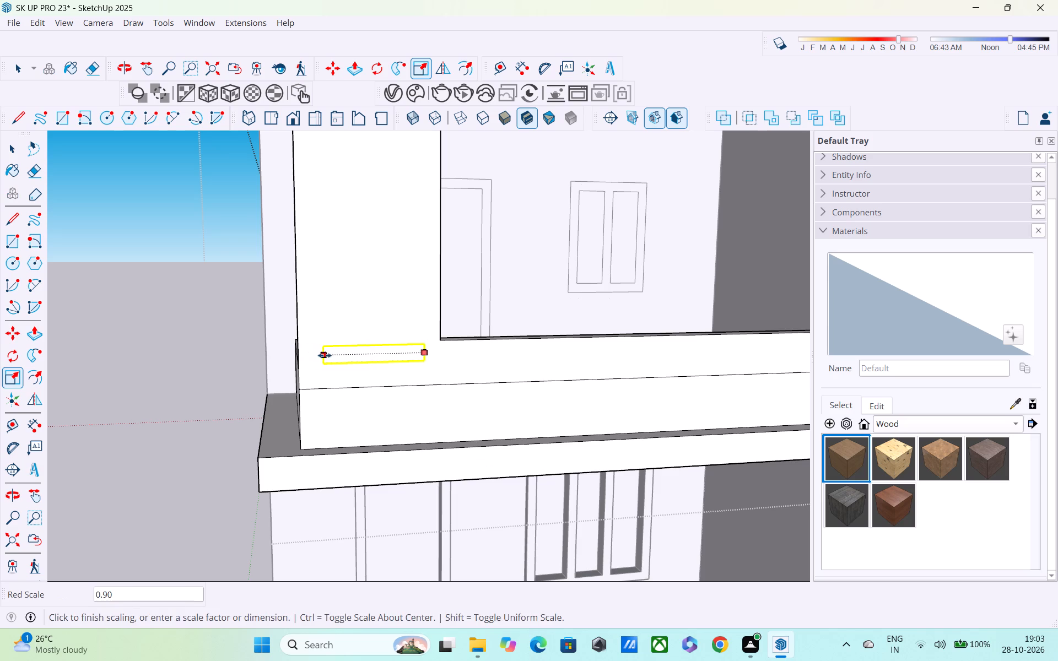
left_click(325, 355)
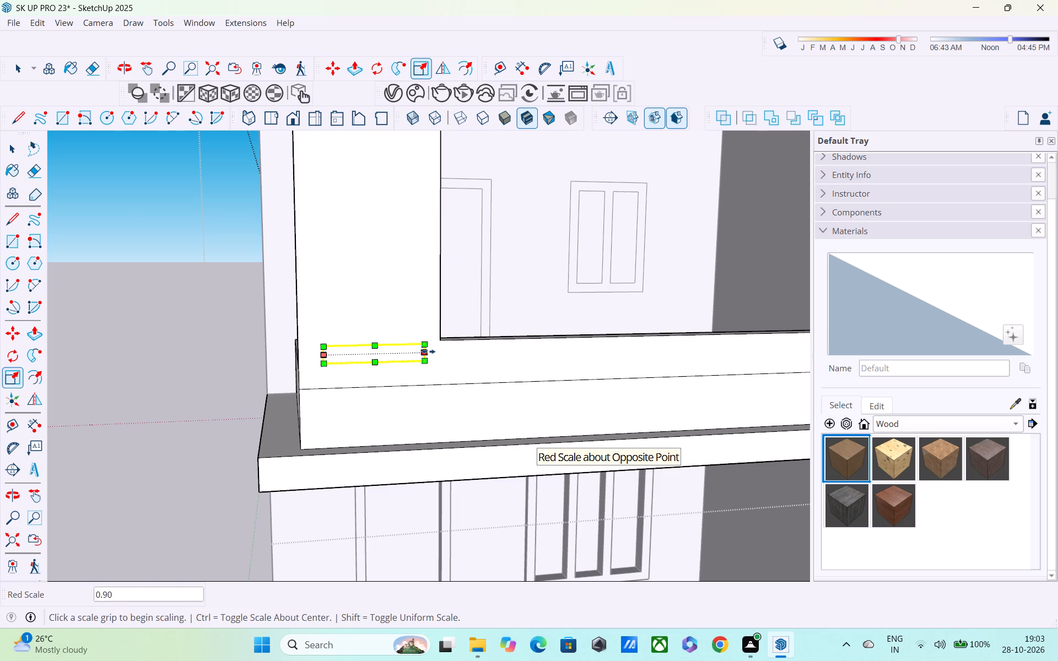
left_click(428, 351)
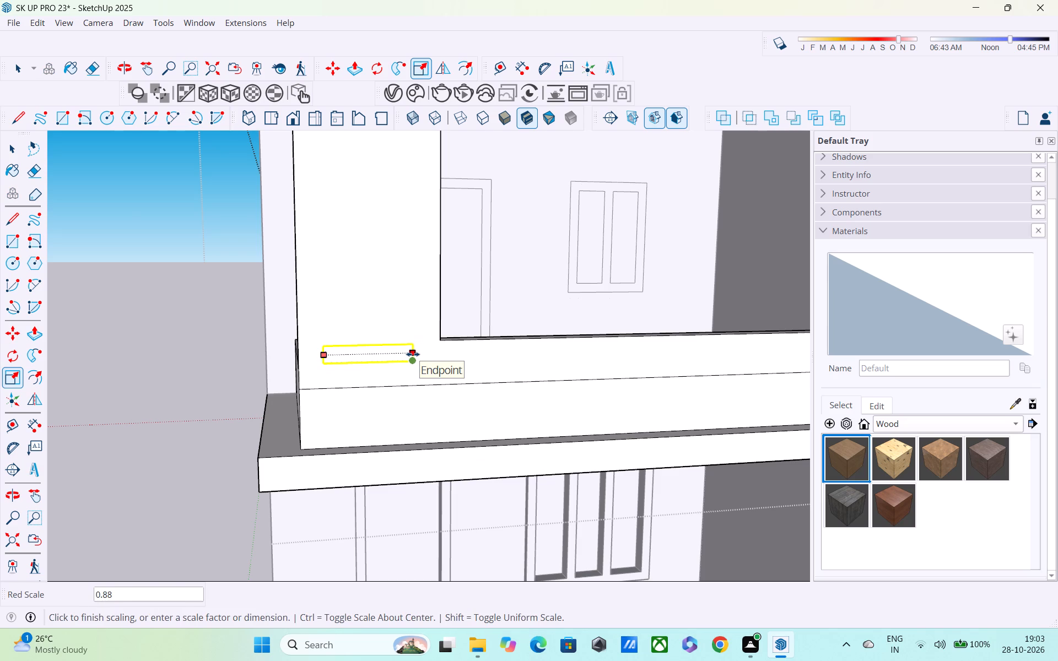
left_click(413, 354)
scroll(380, 359, "up", 2)
key("space")
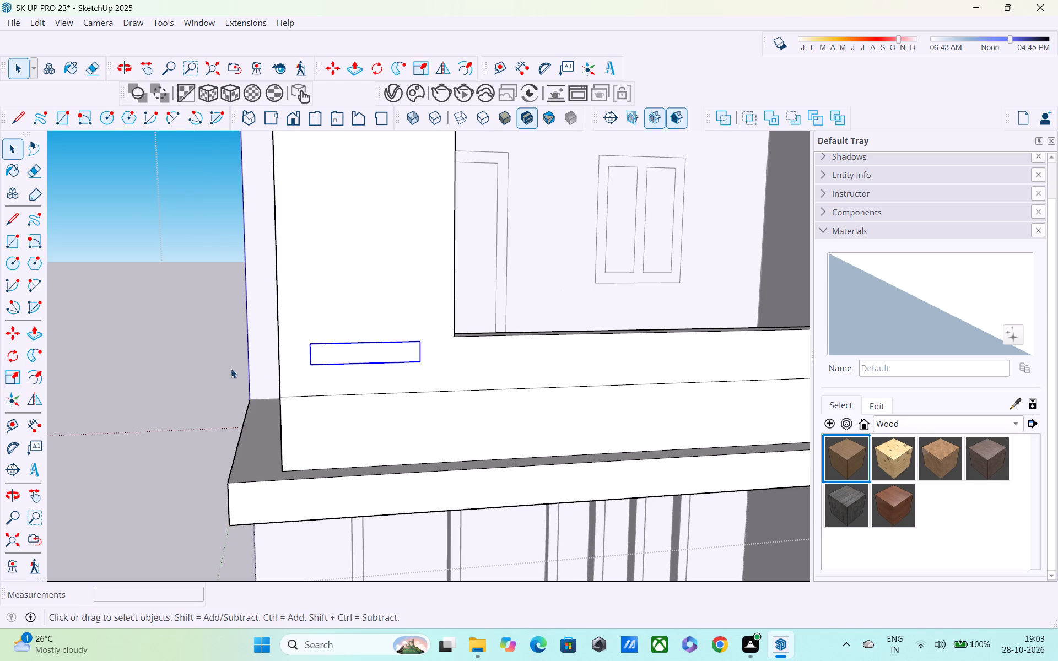
Copy the narrowed rectangle about 7' up the pillar's front face and divide the distance into 5 equally spaced copies.
middle_click_drag(327, 366, 340, 335)
key("m")
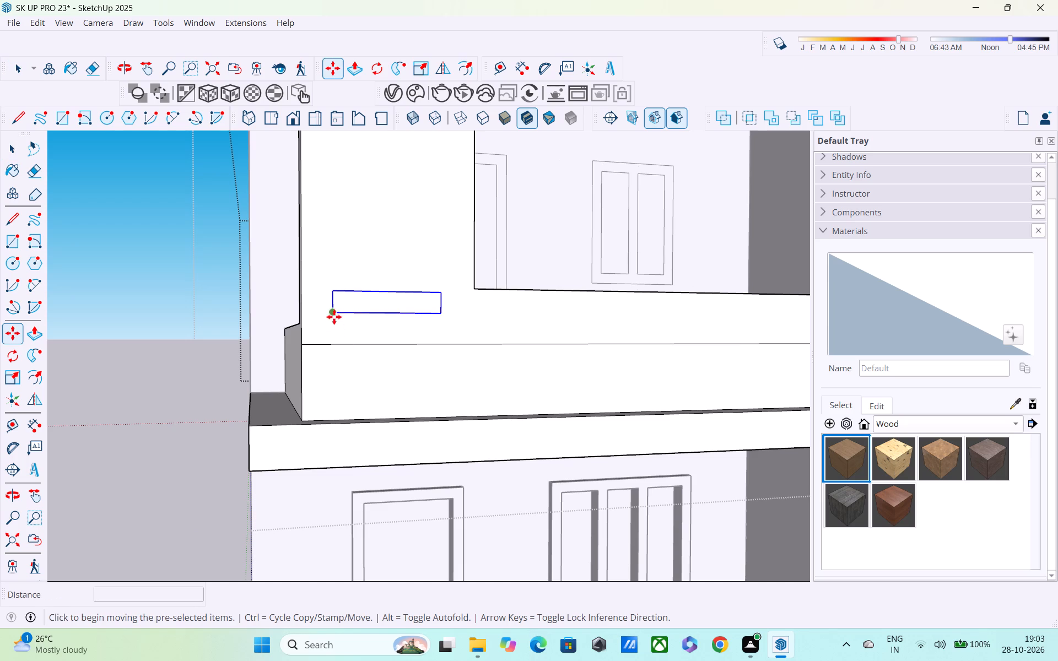
left_click(334, 313)
middle_click_drag(336, 270, 359, 306, "shift")
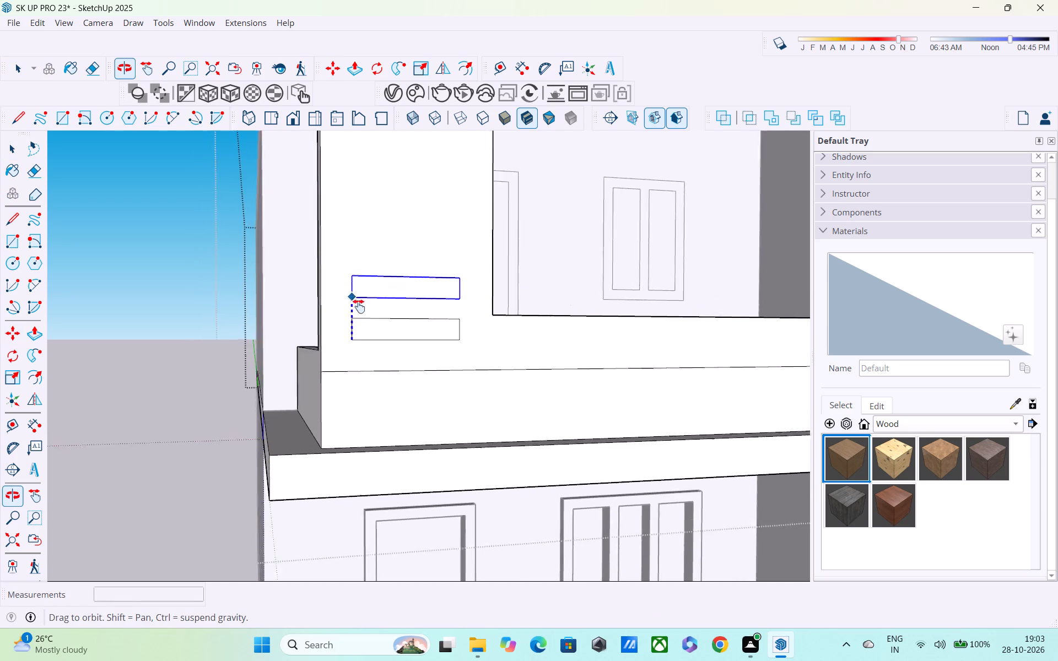
middle_click_drag(359, 306, 369, 343, "shift")
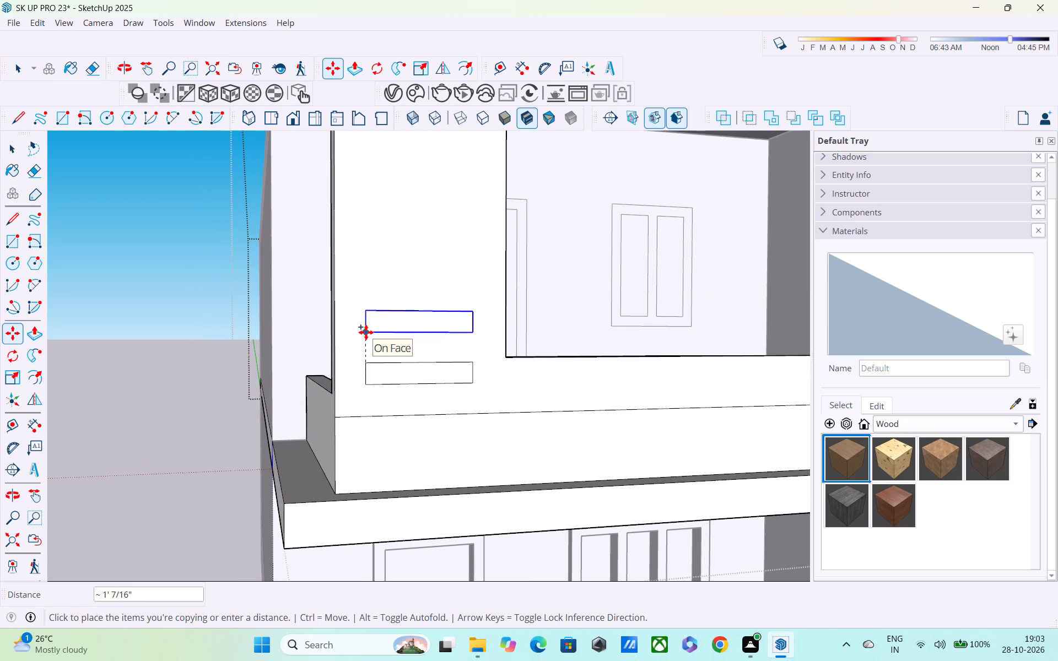
middle_click_drag(366, 331, 431, 460, "shift")
middle_click_drag(431, 280, 450, 411)
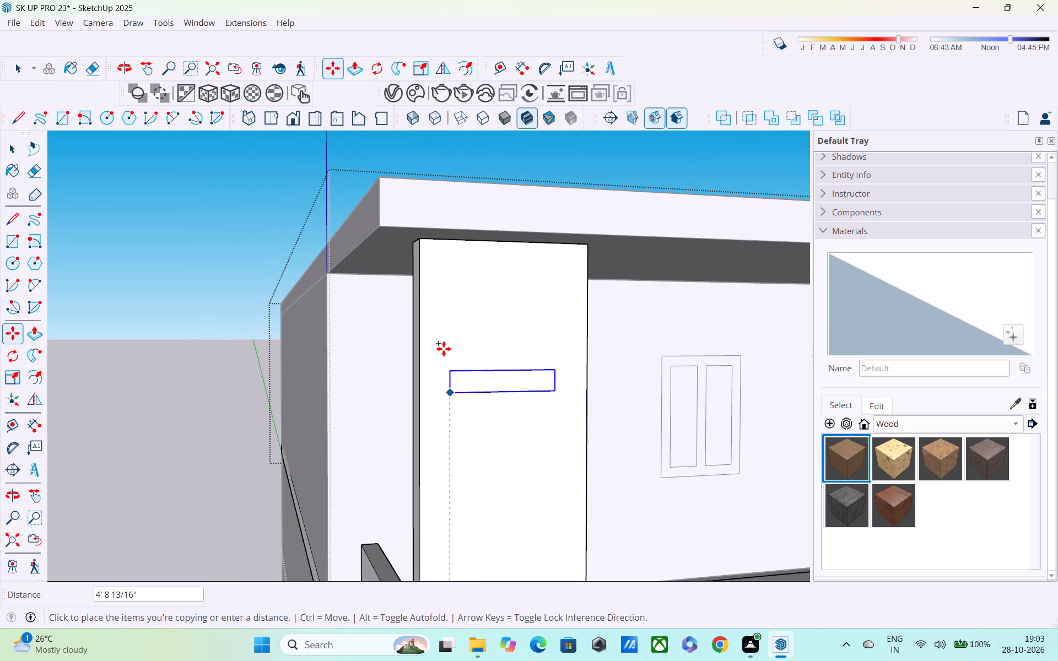
left_click(442, 286)
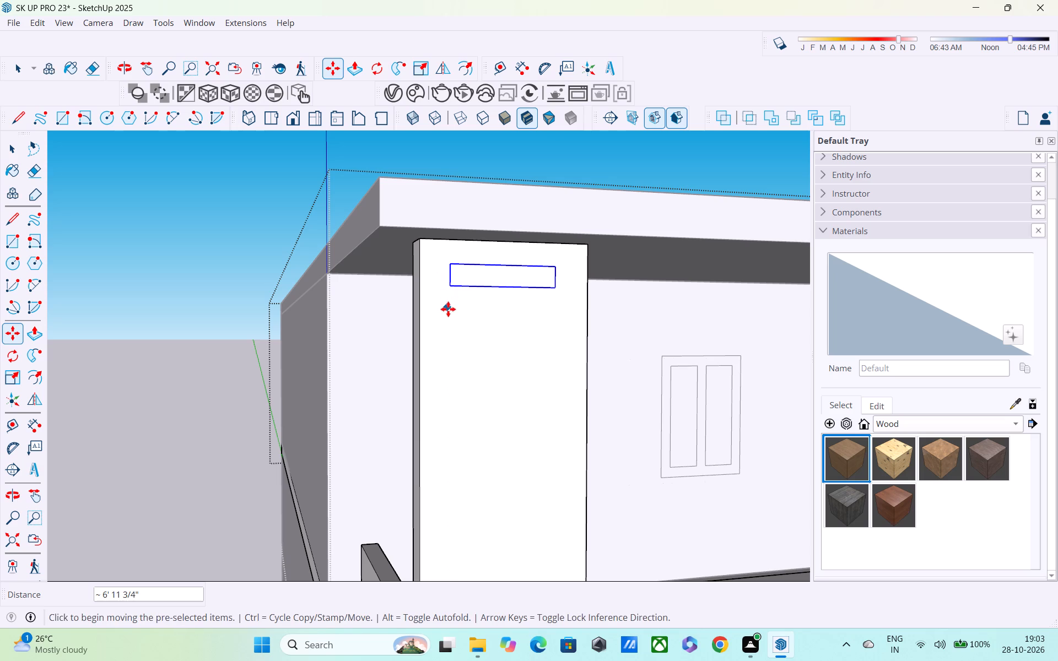
key("slash")
type("/5")
key("Return")
key("BackSpace")
key("BackSpace")
type("/5")
key("Return")
Push the lowest rectangle 7" through the corner pillar to cut an open slot.
scroll(773, 317, "down", 2)
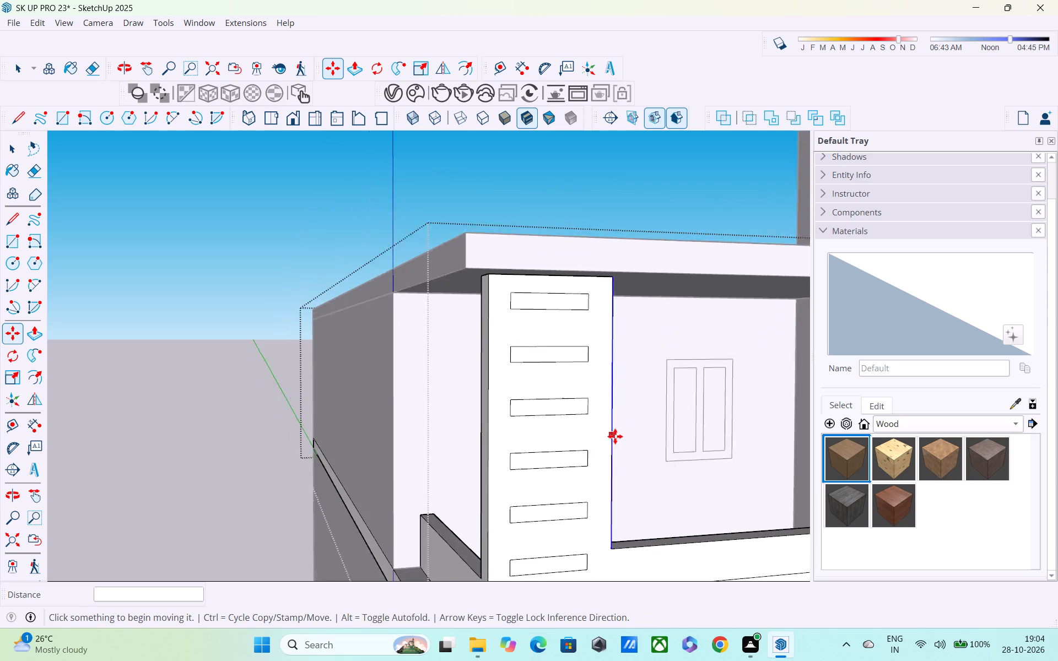
scroll(615, 436, "down", 1)
scroll(547, 385, "down", 5)
middle_click_drag(563, 404, 512, 389)
scroll(521, 430, "up", 6)
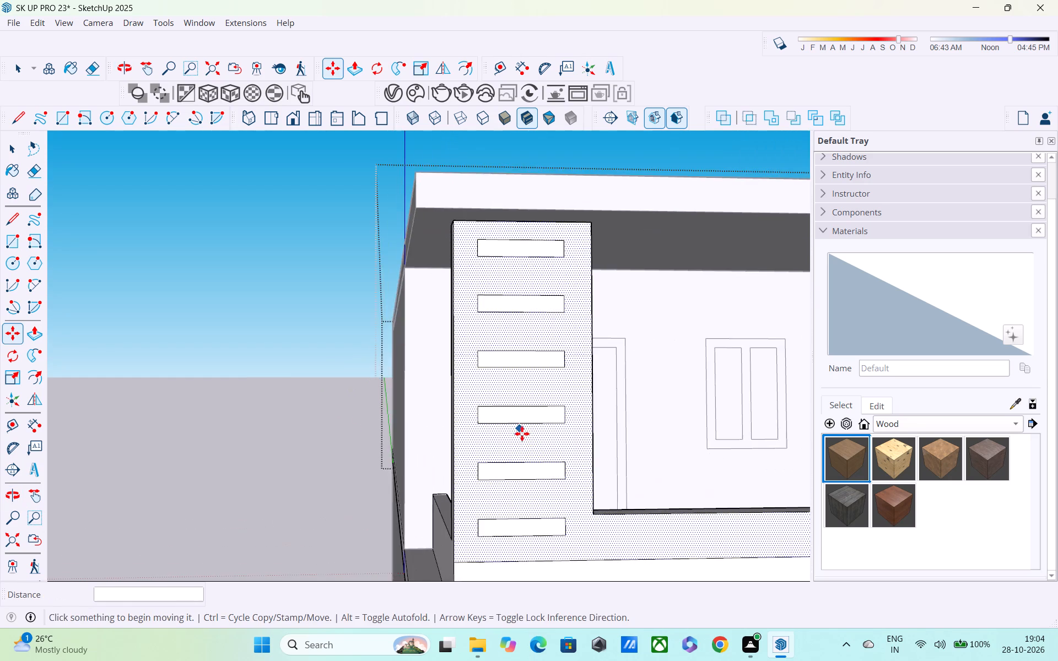
middle_click_drag(529, 446, 505, 399)
scroll(502, 401, "down", 5)
middle_click_drag(517, 434, 542, 474)
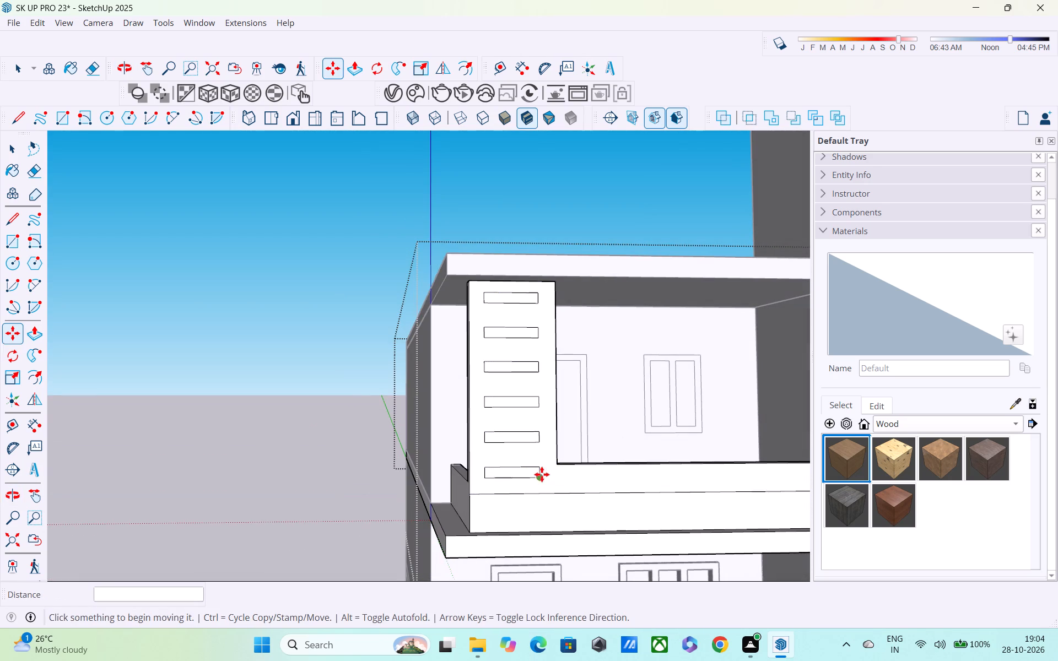
key("space")
key("p")
scroll(514, 482, "up", 4)
left_click(506, 468)
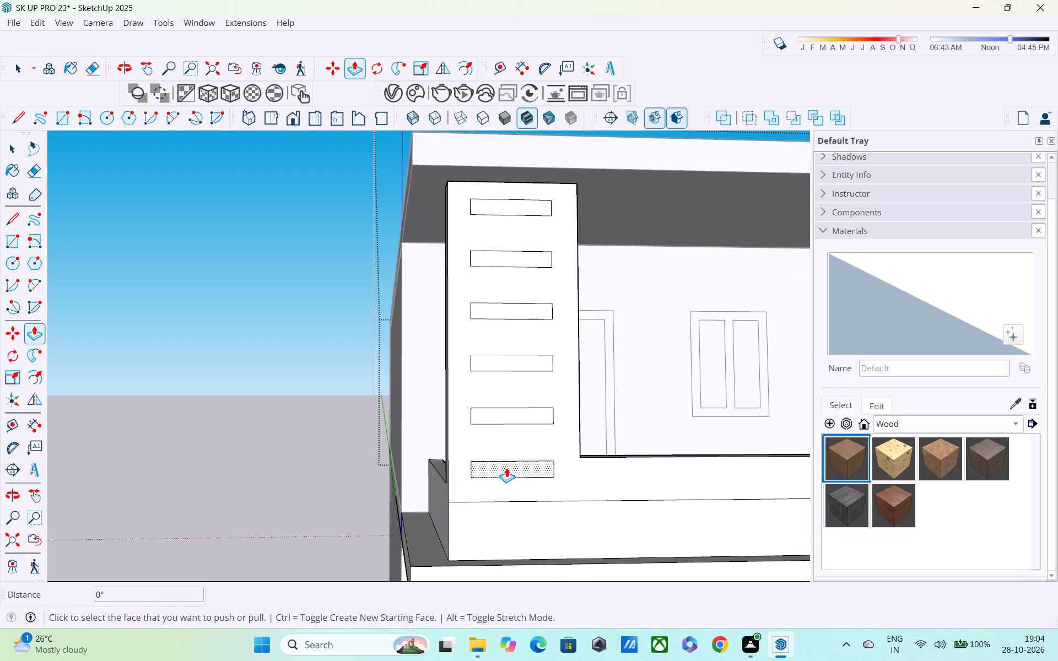
scroll(500, 465, "up", 8)
middle_click_drag(497, 476, 494, 470)
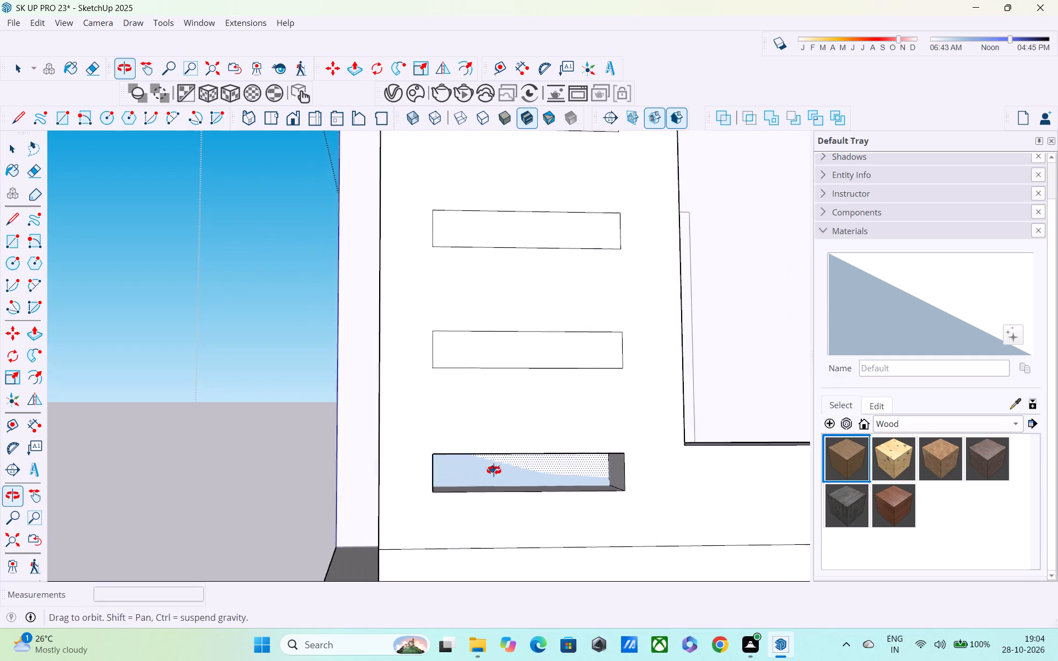
middle_click_drag(494, 470, 487, 456)
scroll(483, 449, "up", 1)
middle_click_drag(462, 437, 528, 486)
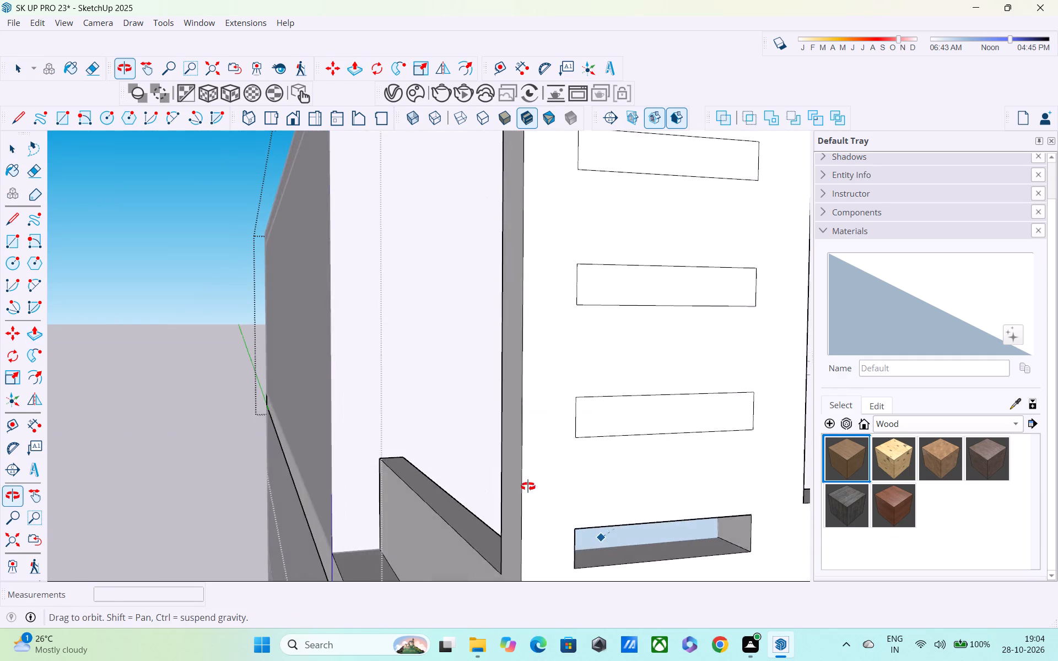
middle_click_drag(528, 486, 515, 452)
left_click(589, 459)
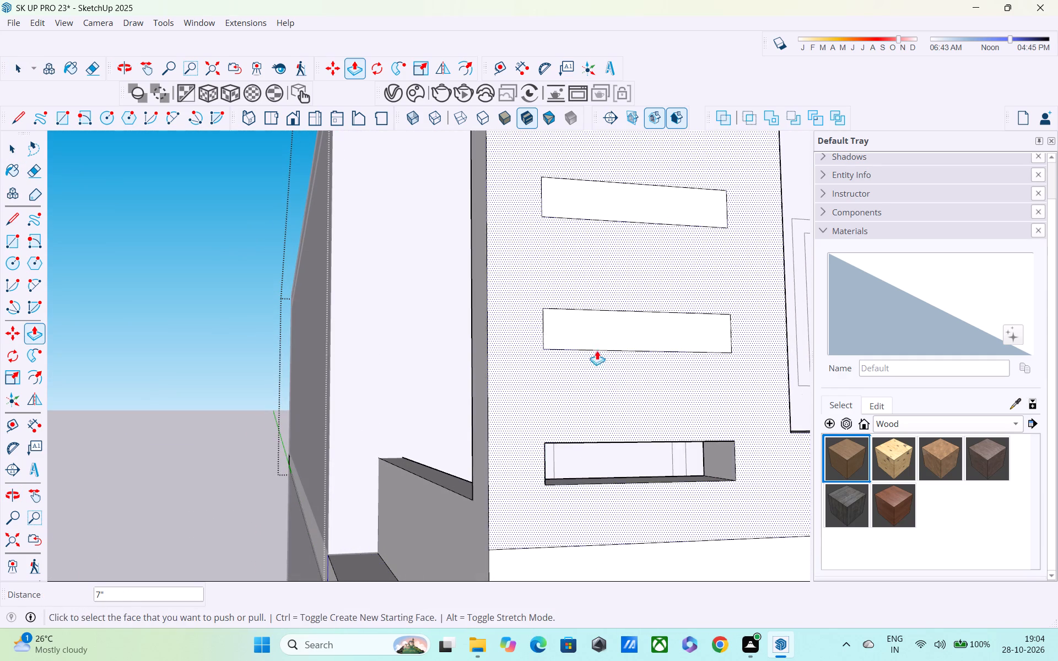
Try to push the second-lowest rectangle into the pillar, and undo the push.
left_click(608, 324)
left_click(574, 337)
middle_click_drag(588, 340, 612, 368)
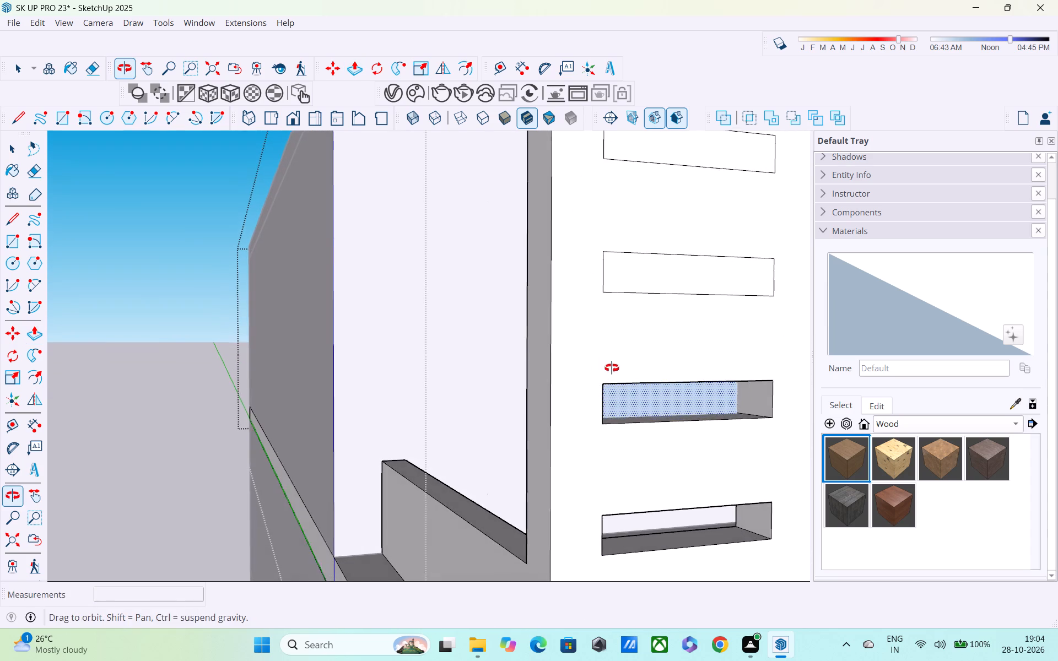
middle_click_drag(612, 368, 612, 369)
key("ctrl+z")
Push the four middle rectangles through the pillar, from the second-lowest upward, to cut matching open slots.
left_click(643, 407)
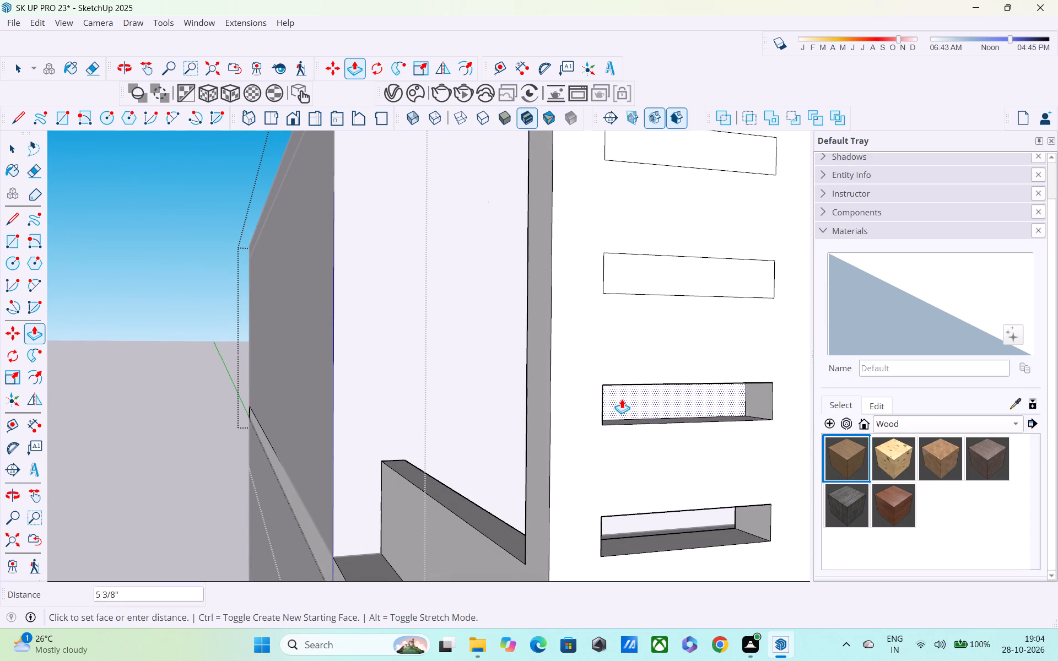
left_click(616, 410)
scroll(633, 401, "down", 1)
middle_click_drag(633, 401, 609, 476, "shift")
middle_click_drag(607, 445, 546, 414)
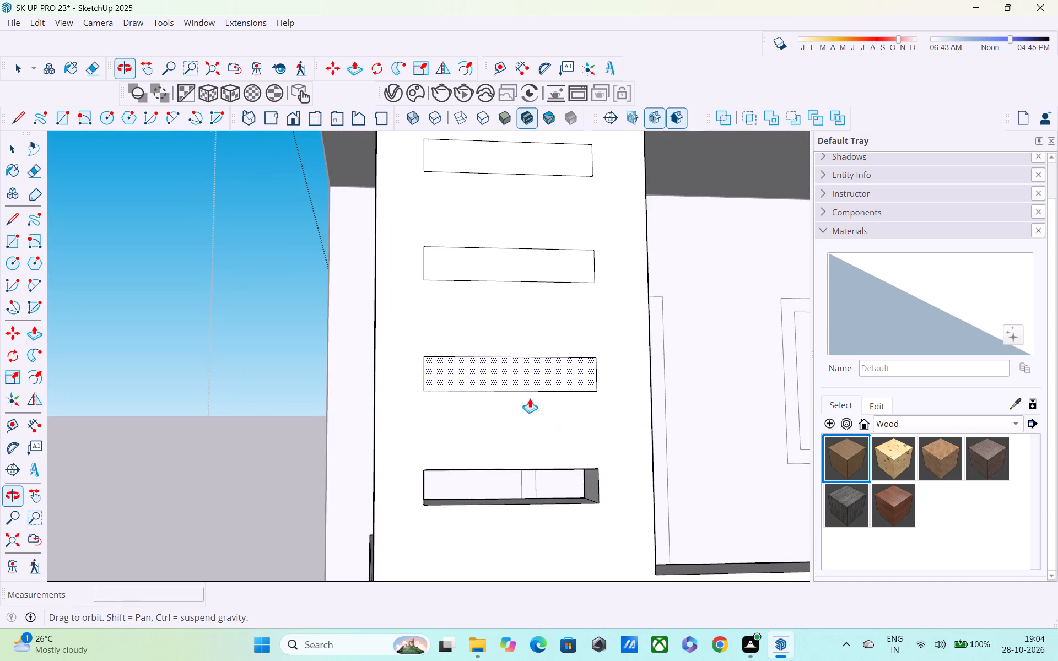
double_click(520, 364)
middle_click_drag(528, 373, 551, 440)
double_click(529, 391)
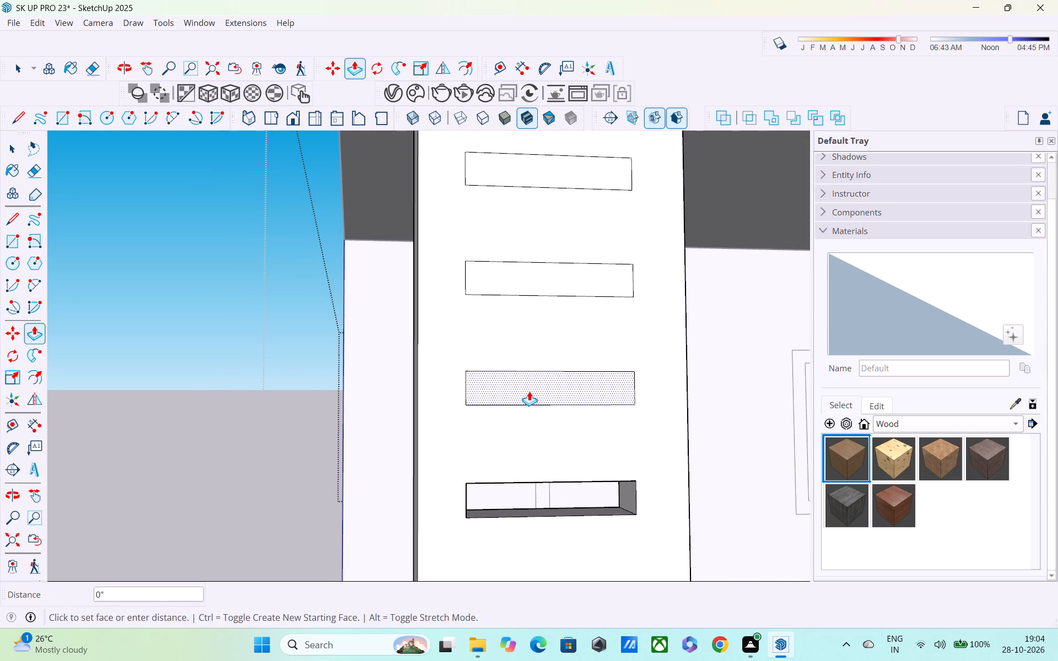
middle_click_drag(530, 391, 556, 458)
double_click(555, 438)
Cut the topmost rectangle under the roof slab through the pillar by the same push depth.
middle_click_drag(557, 436, 580, 502)
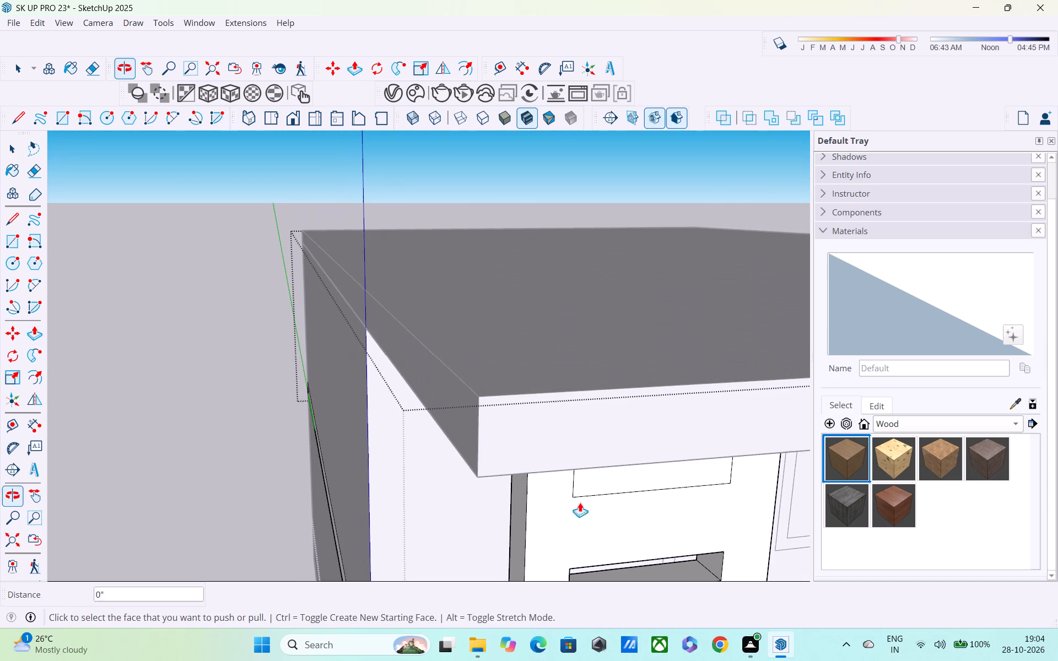
middle_click_drag(580, 502, 580, 512)
middle_click_drag(582, 451, 545, 367)
middle_click_drag(613, 455, 573, 365)
scroll(573, 365, "up", 1, "shift")
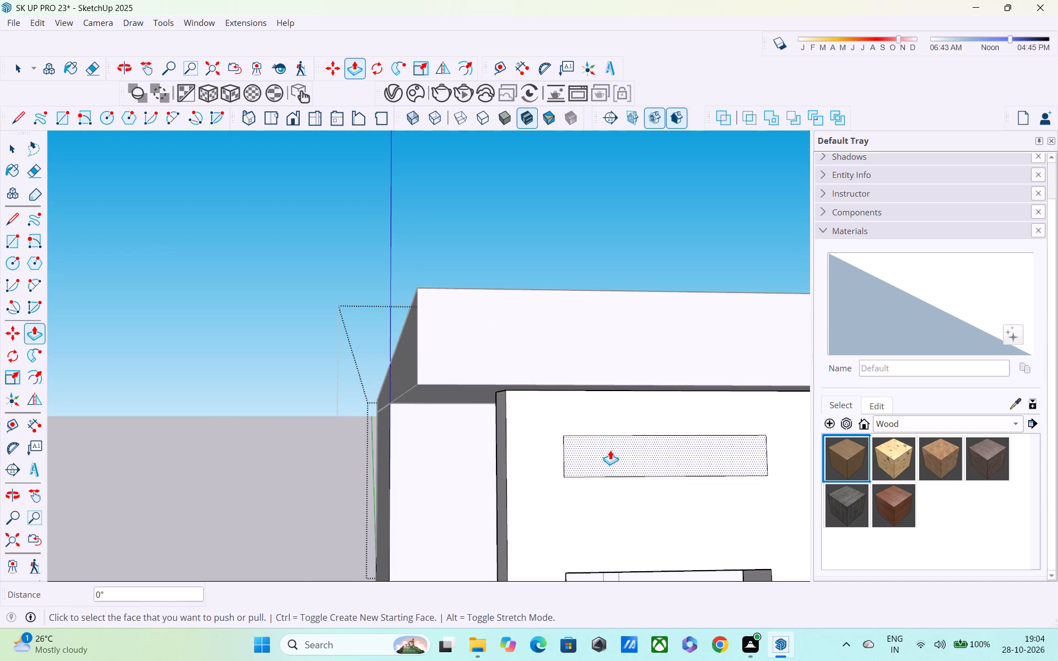
double_click(610, 450)
Leave the group being edited and examine the slotted corner pillar and balcony from the front, below and the side.
middle_click_drag(613, 462, 522, 368)
scroll(519, 364, "down", 11)
middle_click_drag(544, 417, 492, 357)
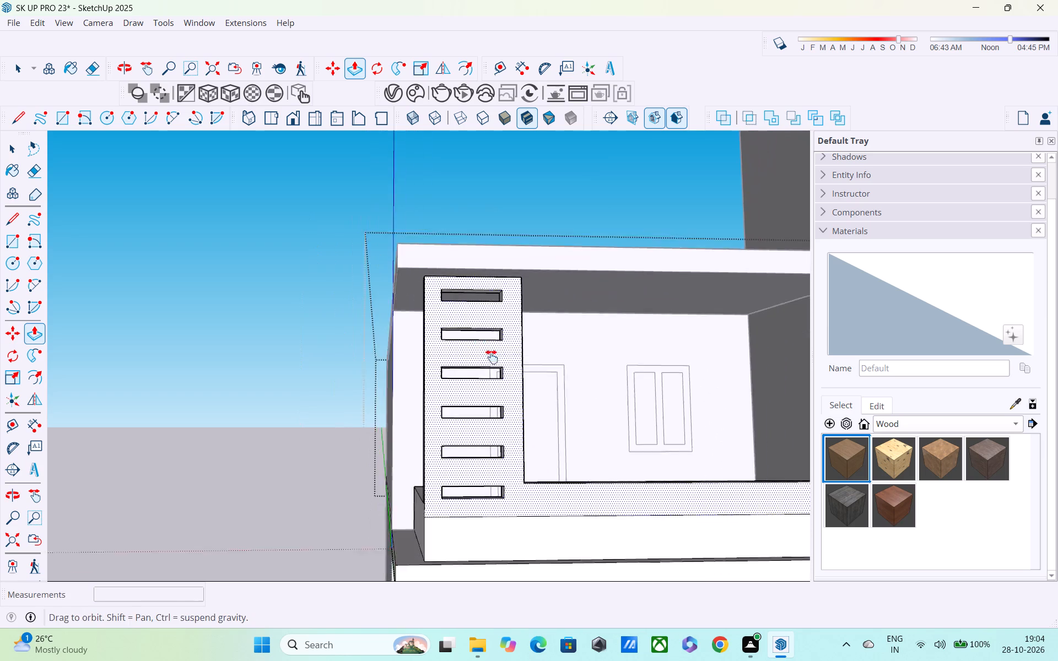
middle_click_drag(492, 357, 481, 344)
middle_click_drag(492, 409, 495, 436)
scroll(495, 433, "down", 2)
key("space")
left_click(328, 456)
middle_click_drag(564, 488, 434, 429)
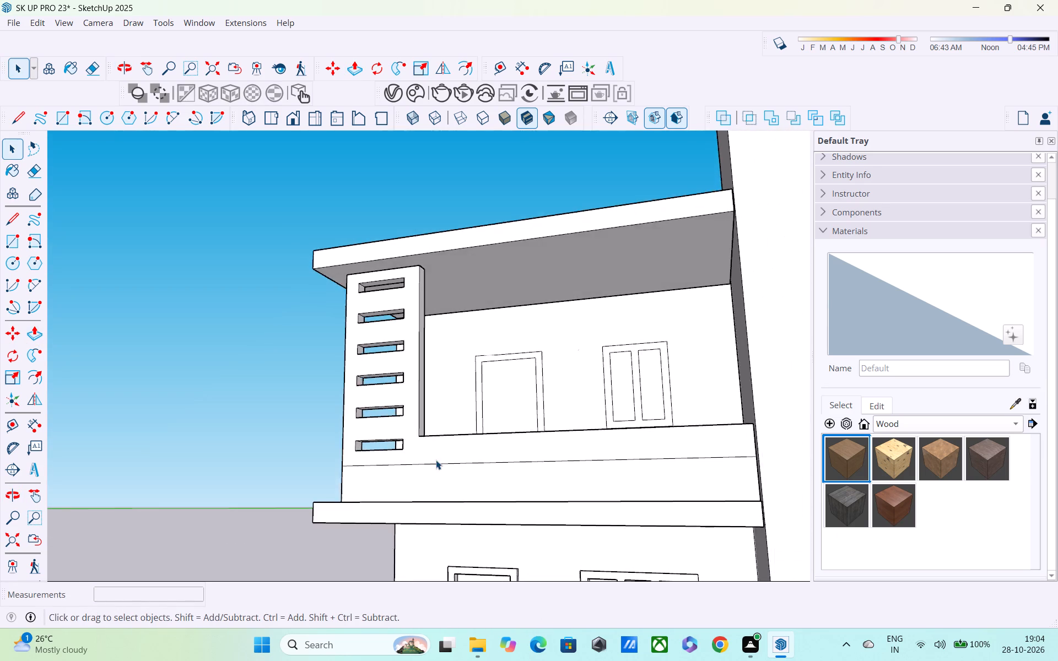
scroll(436, 460, "up", 6)
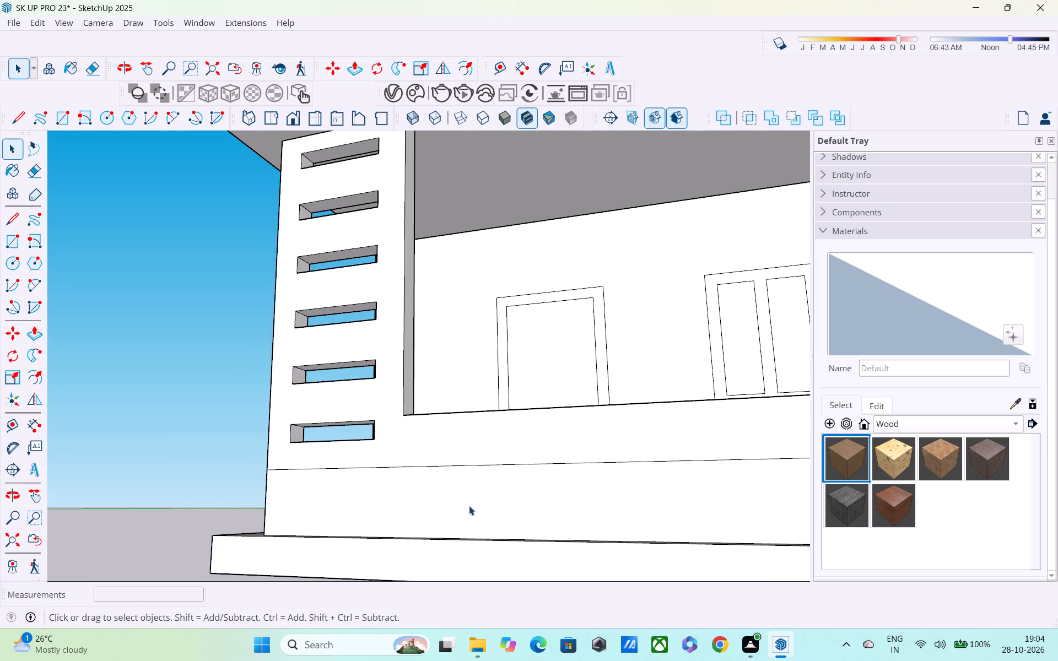
scroll(438, 452, "down", 1)
middle_click_drag(445, 453, 360, 502)
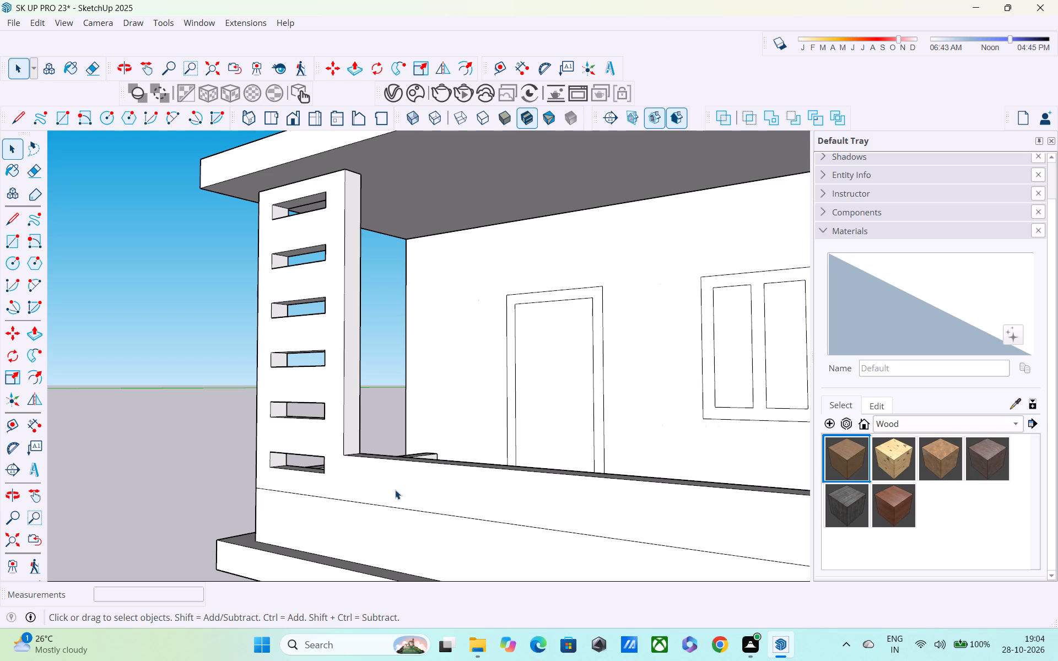
scroll(485, 380, "down", 1)
middle_click_drag(464, 368, 353, 463)
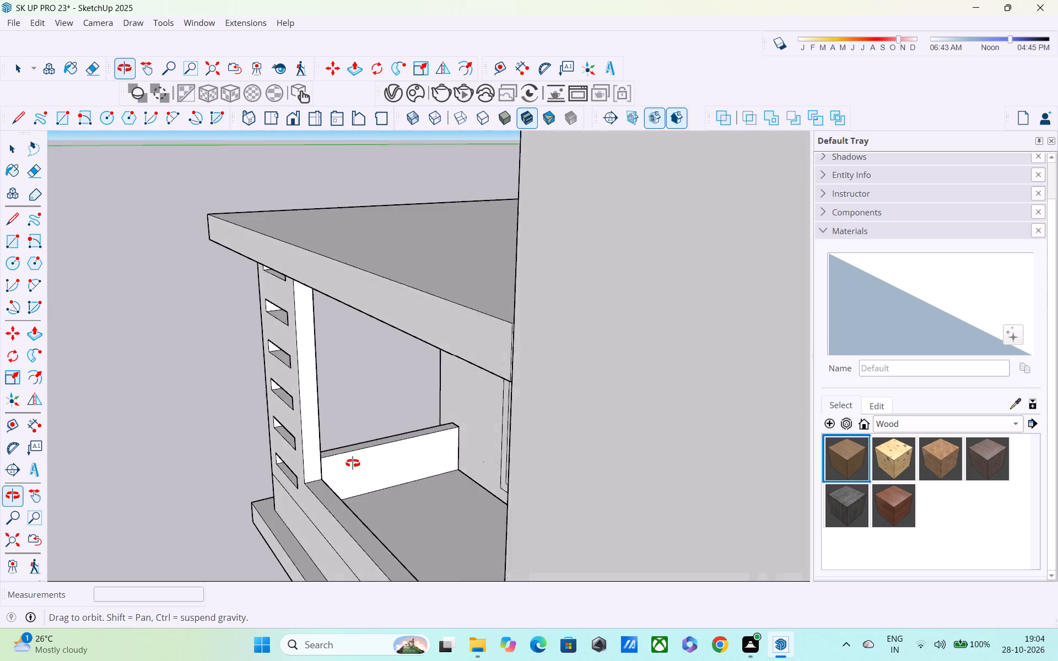
Examine the slotted corner pillar and the upper balcony from the front and the side.
middle_click_drag(353, 463, 737, 372)
scroll(596, 412, "up", 1)
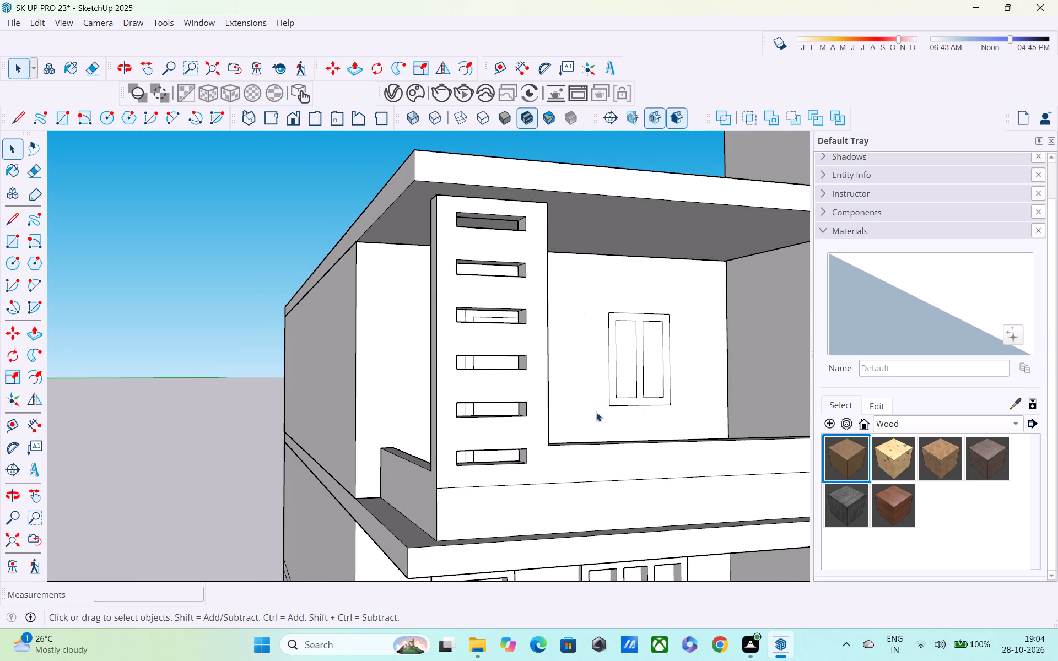
scroll(531, 429, "down", 1)
middle_click_drag(531, 430, 573, 467)
scroll(553, 449, "up", 3)
middle_click_drag(542, 447, 387, 447)
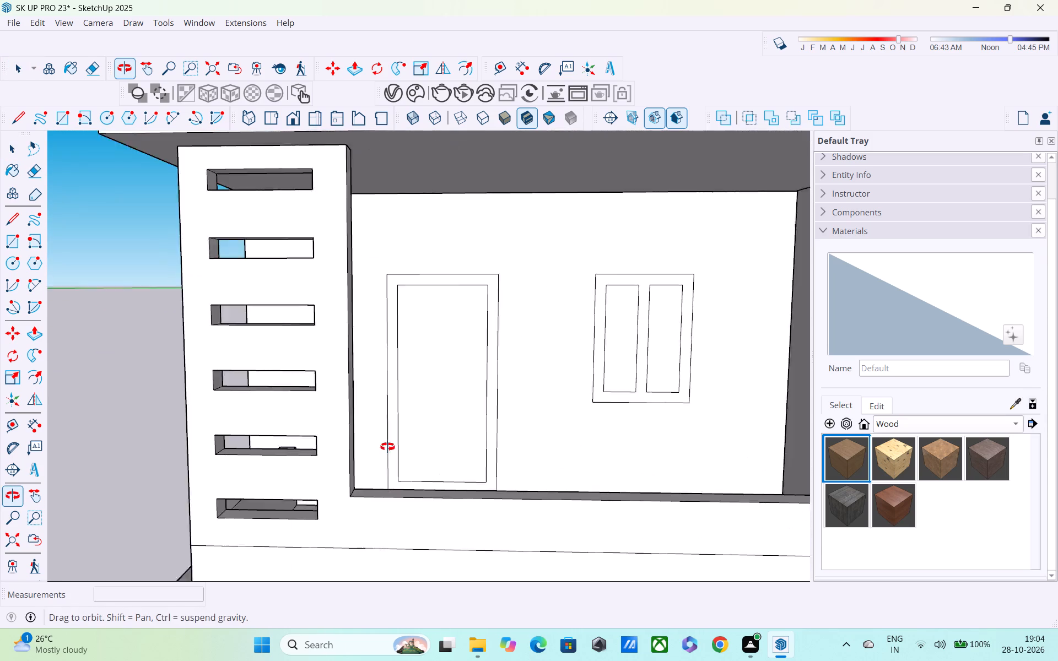
middle_click_drag(387, 447, 328, 443)
scroll(315, 465, "up", 3)
middle_click_drag(317, 469, 506, 419, "shift")
middle_click_drag(519, 408, 249, 525)
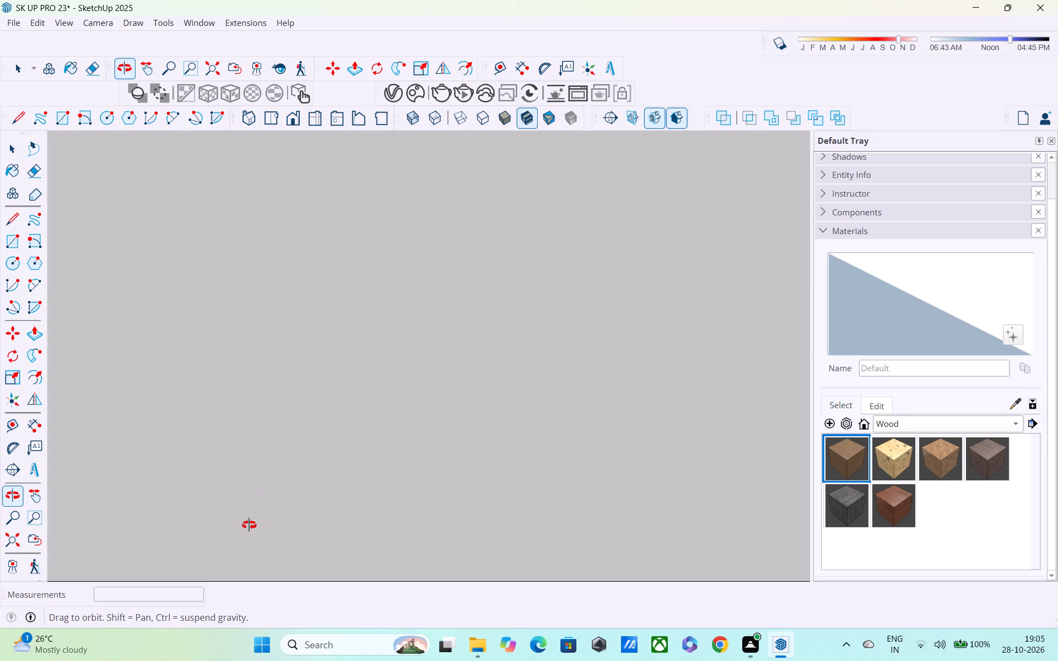
middle_click_drag(249, 525, 383, 383)
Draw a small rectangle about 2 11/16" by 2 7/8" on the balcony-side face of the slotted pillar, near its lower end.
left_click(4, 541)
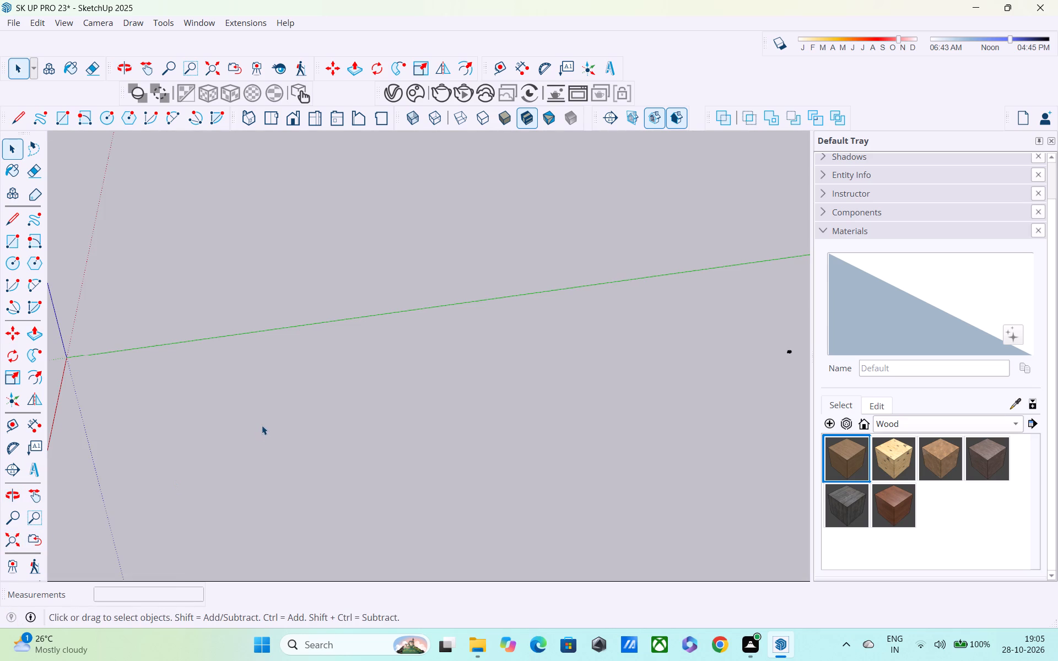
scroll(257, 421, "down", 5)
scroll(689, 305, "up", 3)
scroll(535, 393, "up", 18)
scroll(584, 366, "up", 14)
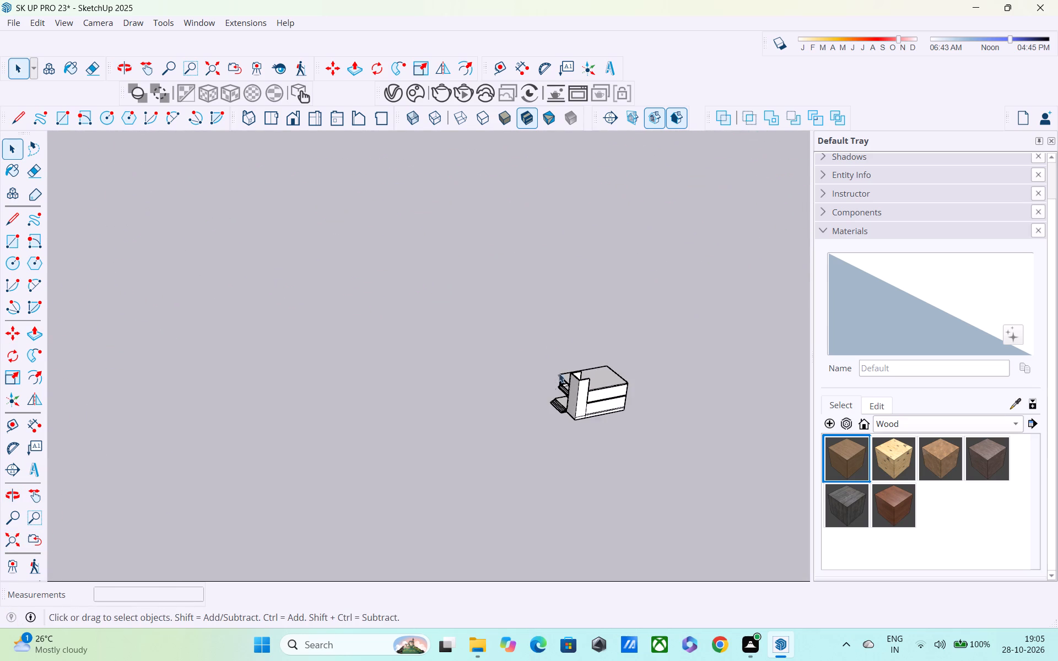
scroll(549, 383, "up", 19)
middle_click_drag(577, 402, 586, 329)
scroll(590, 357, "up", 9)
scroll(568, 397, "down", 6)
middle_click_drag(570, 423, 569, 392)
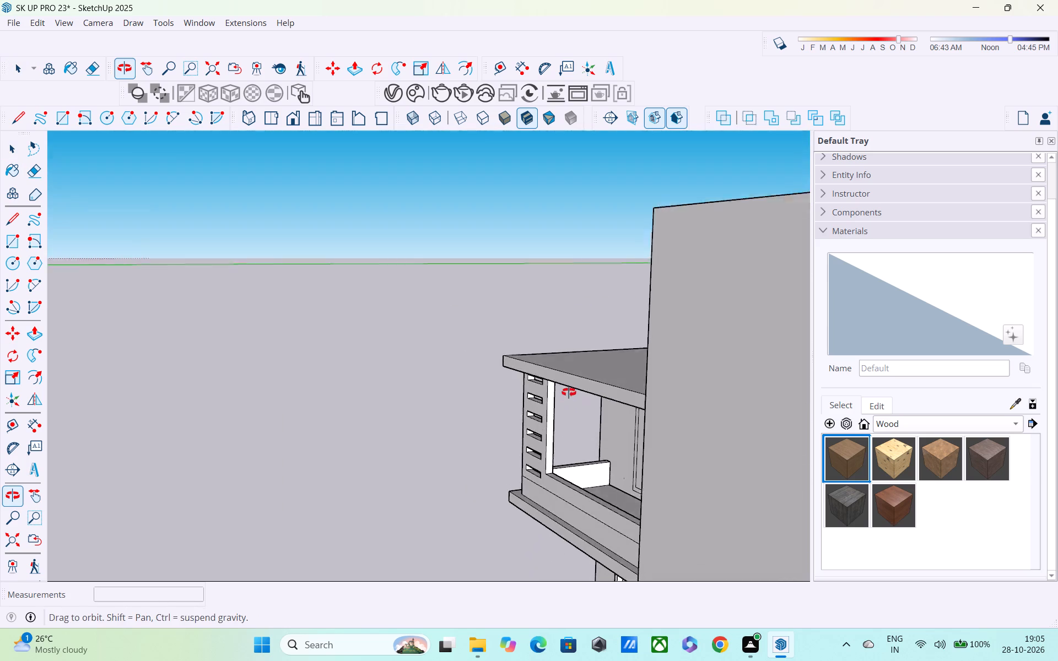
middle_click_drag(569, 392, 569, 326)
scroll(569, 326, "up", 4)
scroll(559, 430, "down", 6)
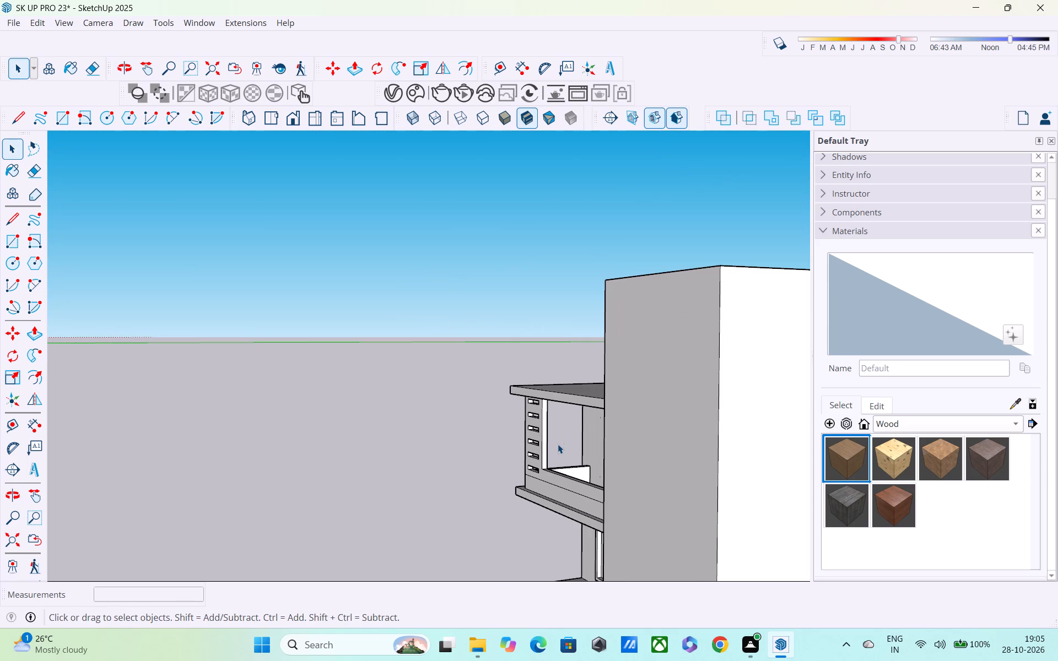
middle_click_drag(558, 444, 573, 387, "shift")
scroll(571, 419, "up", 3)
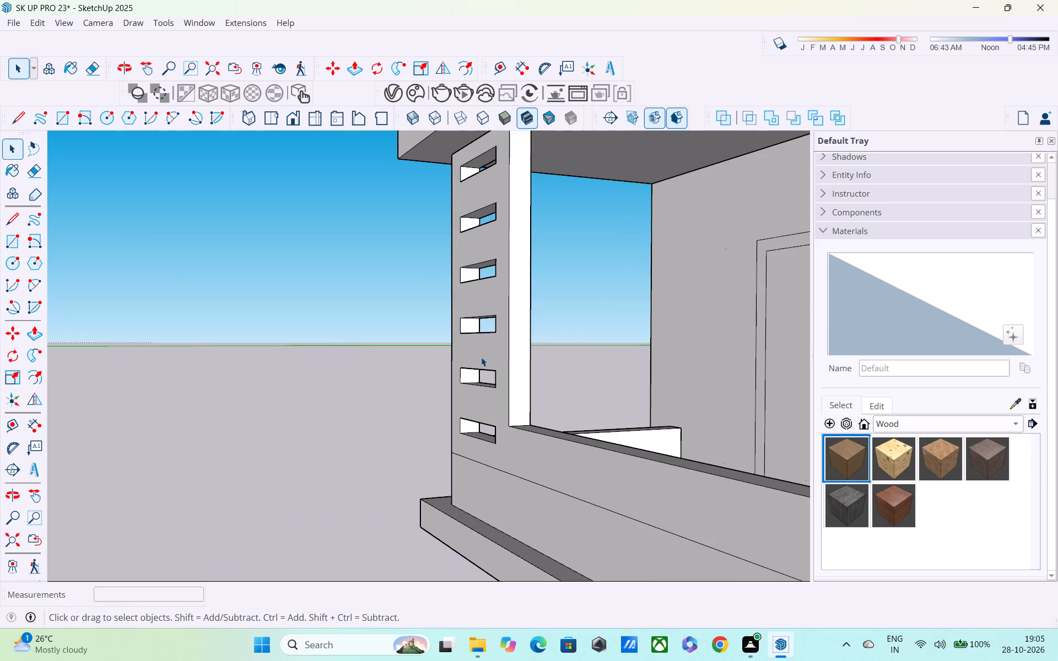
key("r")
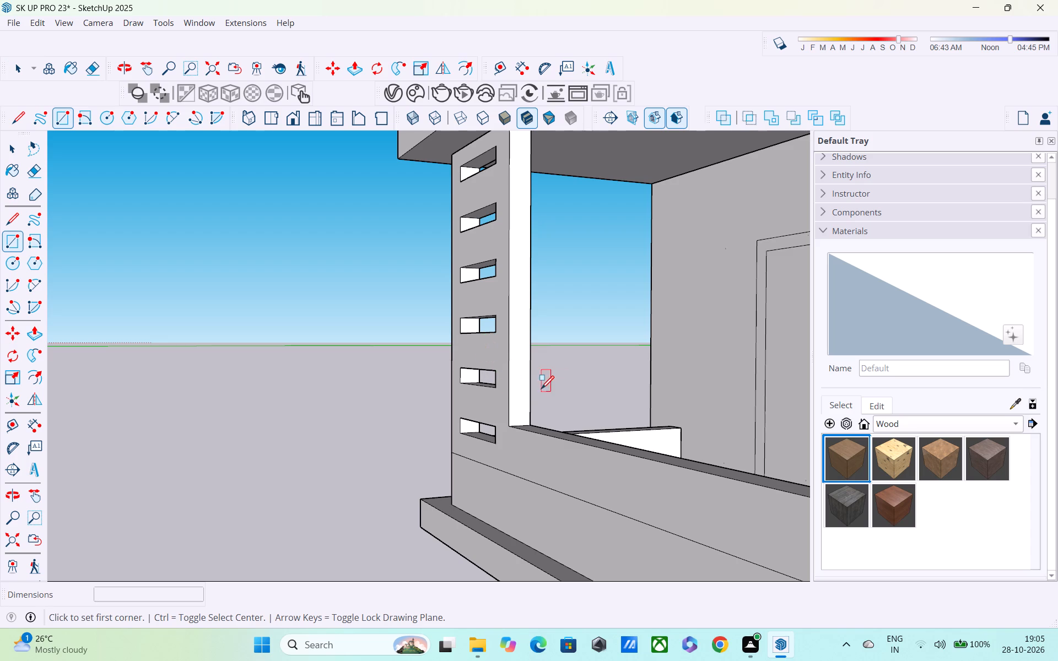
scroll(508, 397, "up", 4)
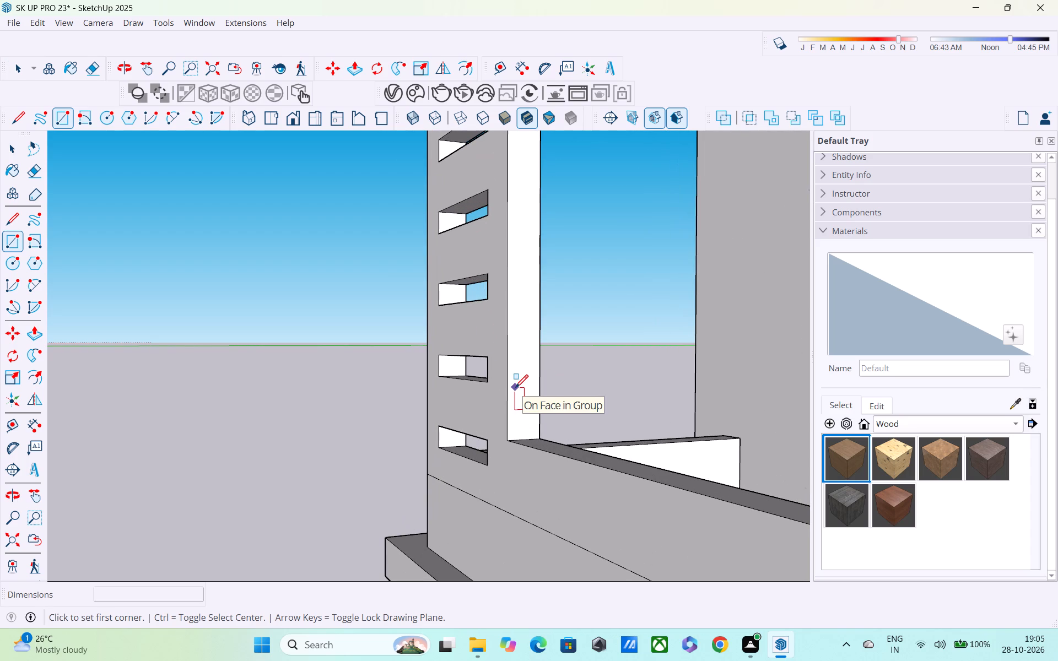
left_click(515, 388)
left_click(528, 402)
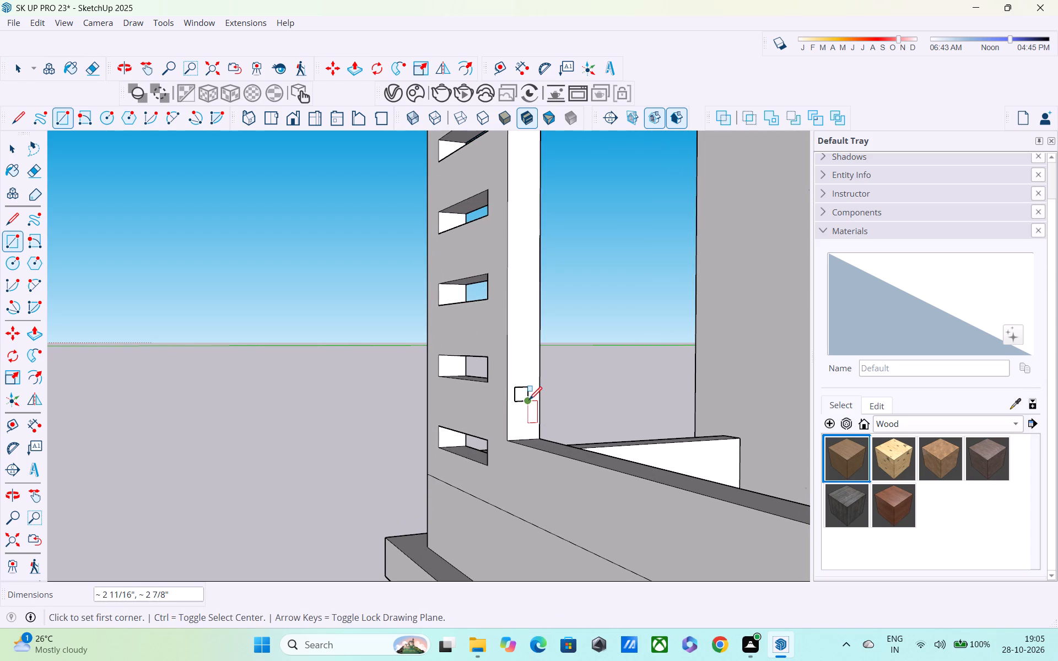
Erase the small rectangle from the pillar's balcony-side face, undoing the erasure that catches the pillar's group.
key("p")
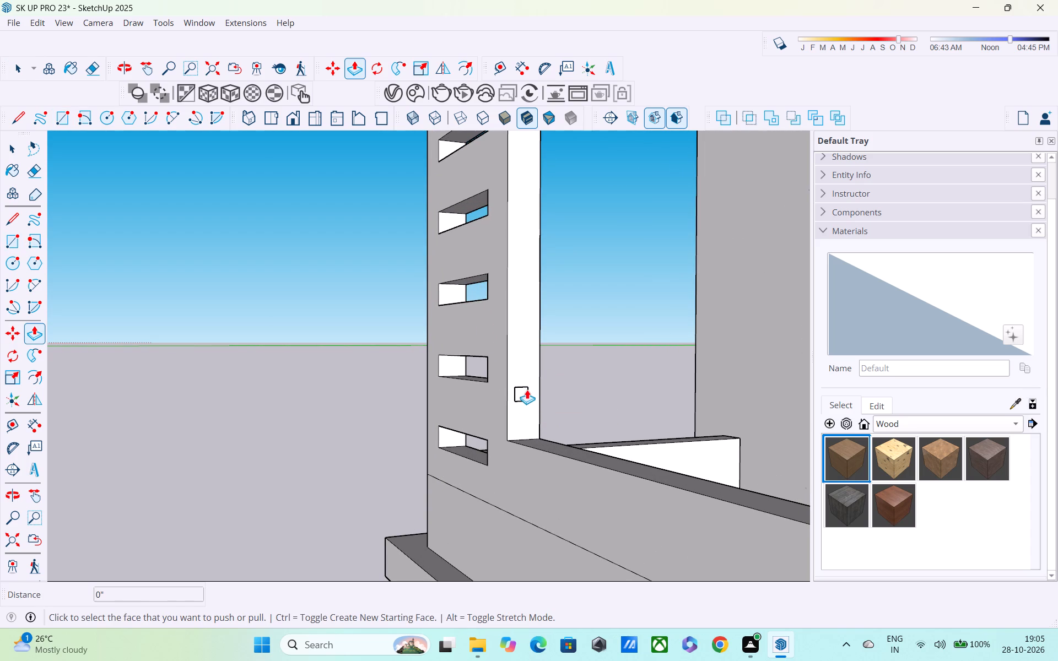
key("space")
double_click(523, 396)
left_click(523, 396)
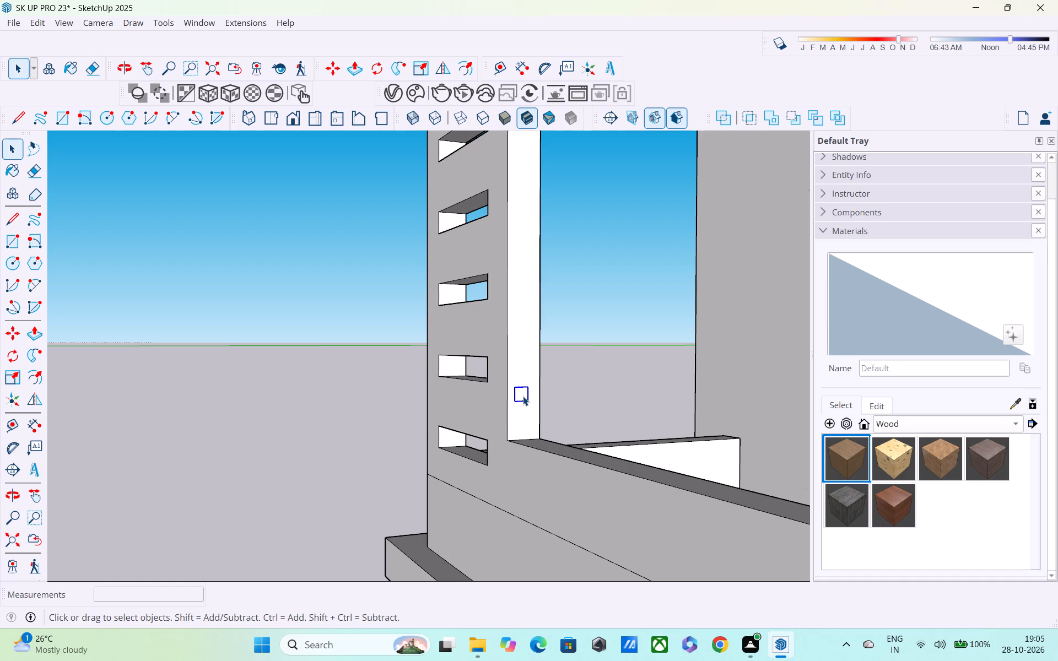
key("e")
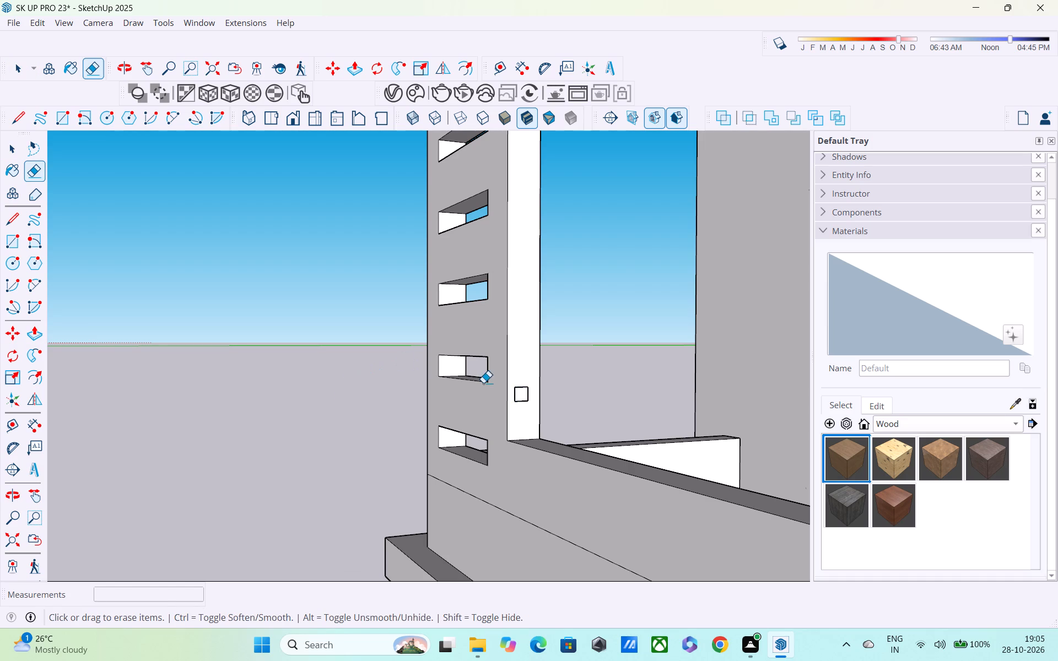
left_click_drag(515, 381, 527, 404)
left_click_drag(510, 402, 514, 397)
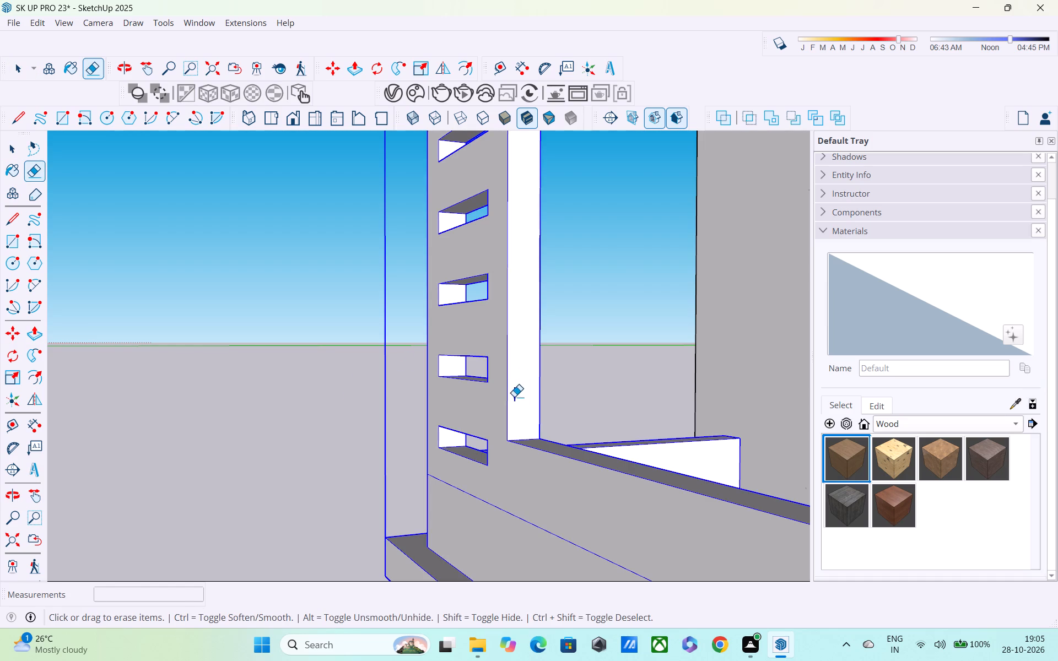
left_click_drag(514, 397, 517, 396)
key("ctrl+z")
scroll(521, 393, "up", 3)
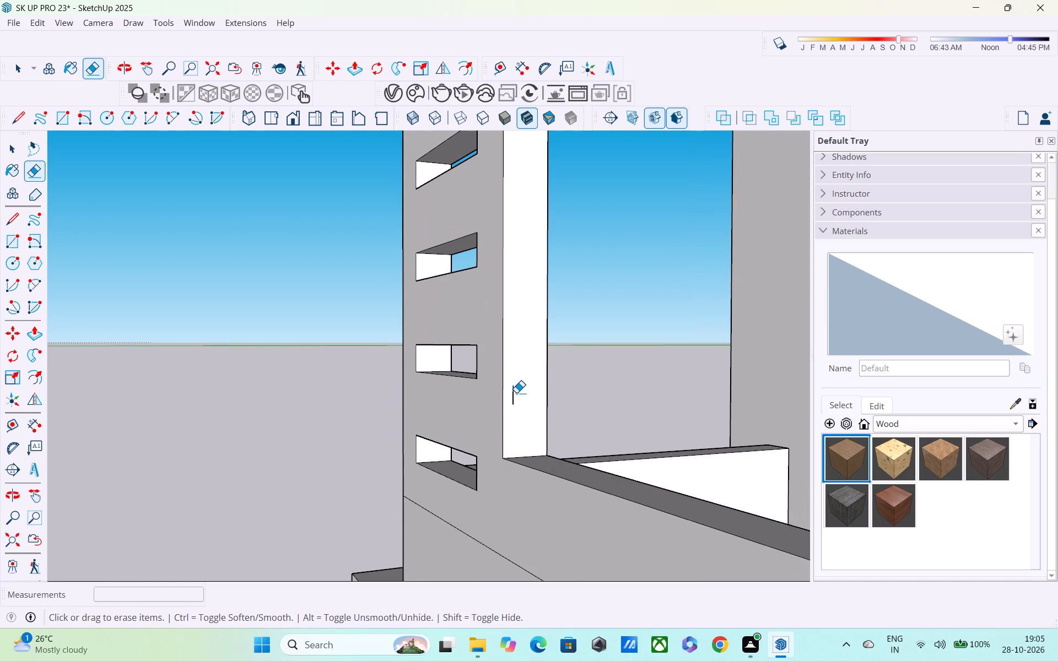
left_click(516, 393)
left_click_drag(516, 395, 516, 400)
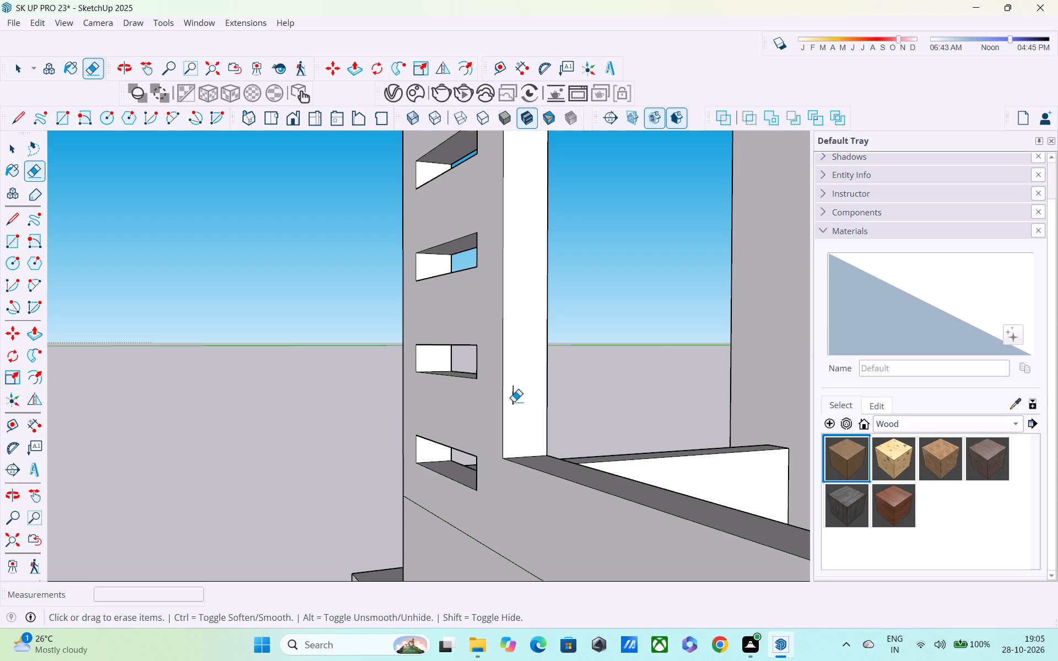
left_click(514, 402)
Examine the slotted pillar, its balcony-side face and the balcony from the front, above and the side of the house.
key("space")
left_click(201, 406)
scroll(573, 354, "up", 3)
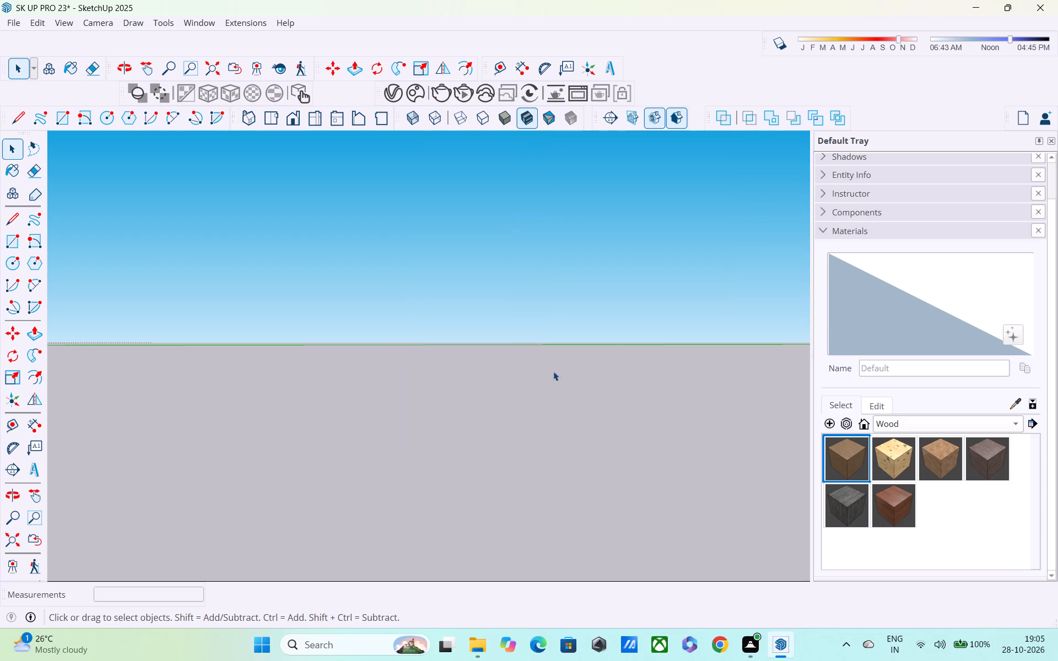
scroll(553, 371, "down", 14)
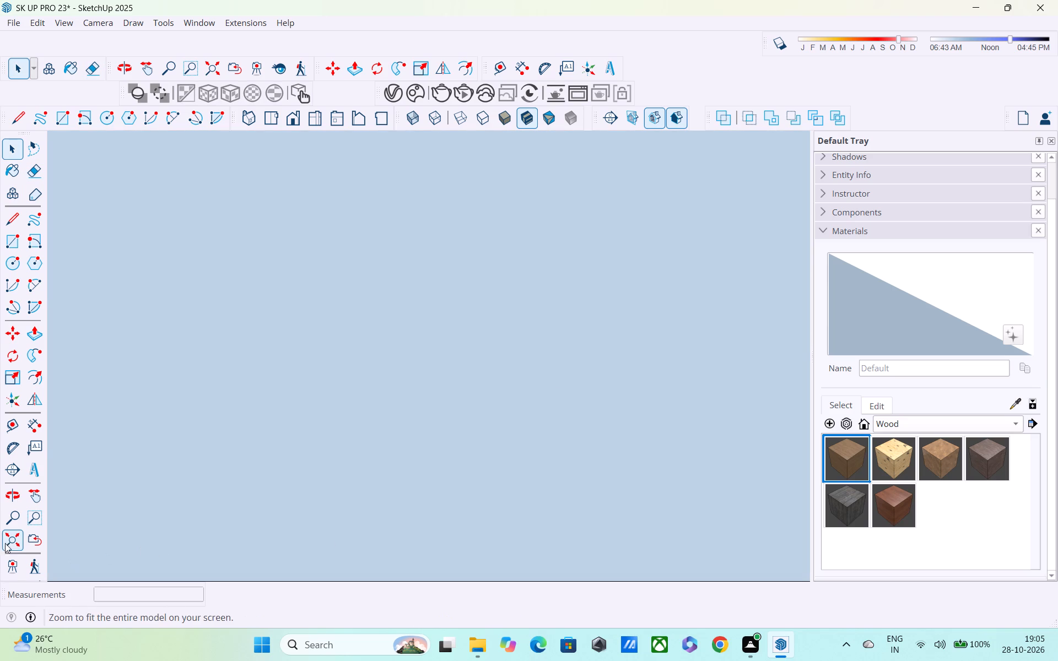
left_click(9, 538)
scroll(634, 266, "up", 2)
middle_click_drag(670, 286, 505, 301, "shift")
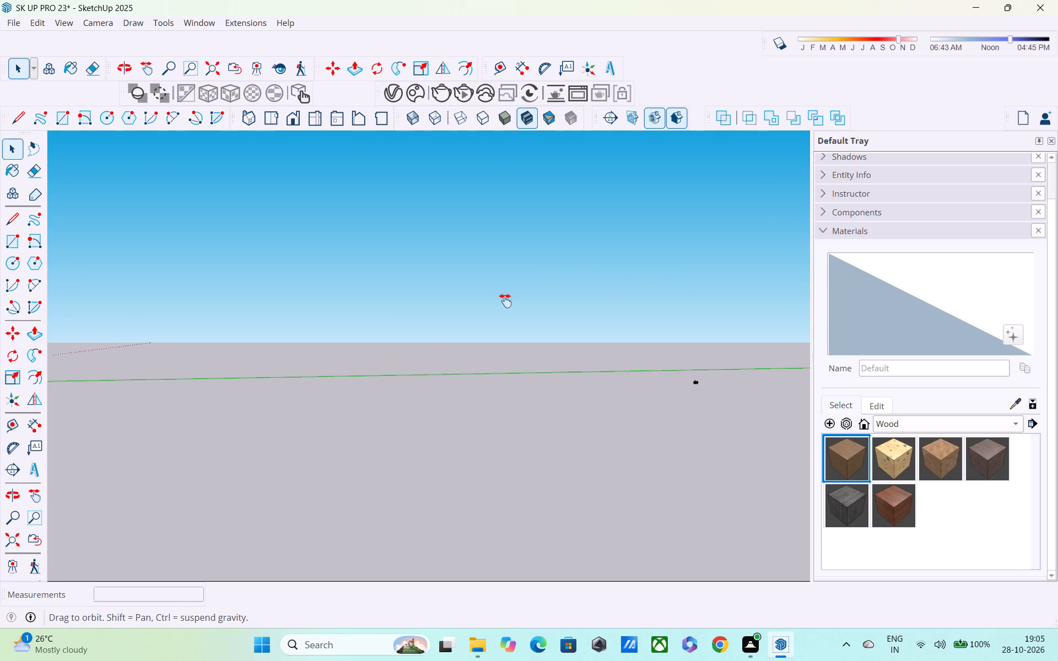
middle_click_drag(505, 301, 365, 337, "shift")
scroll(461, 380, "up", 4)
scroll(580, 394, "up", 3)
middle_click_drag(608, 426, 539, 384, "shift")
scroll(528, 419, "up", 4)
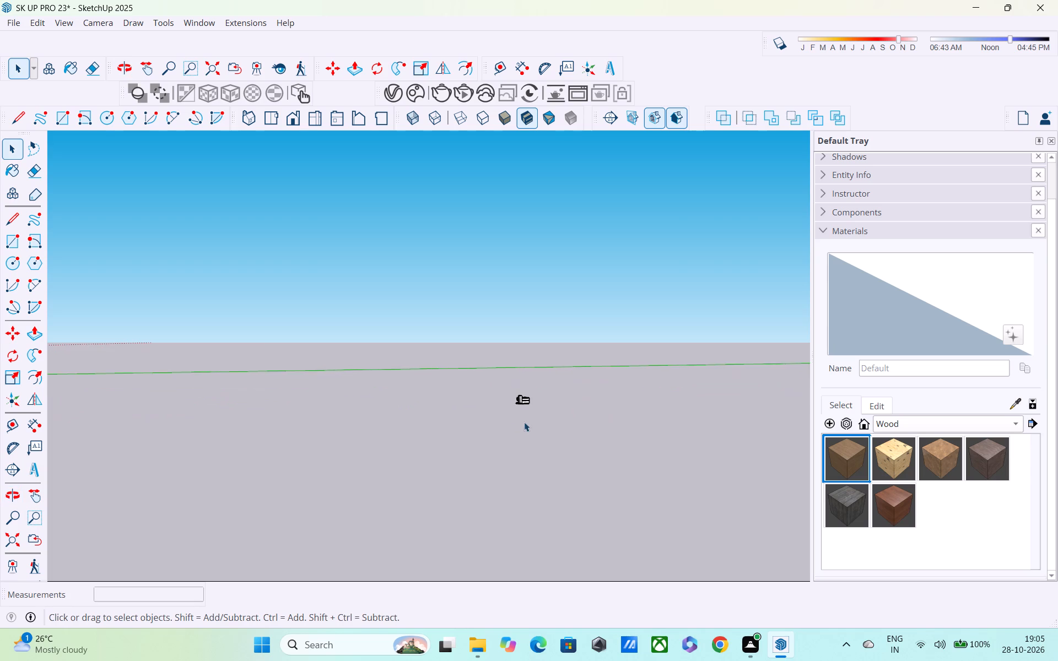
scroll(524, 422, "up", 11)
middle_click_drag(507, 481, 508, 410, "shift")
scroll(337, 530, "up", 4)
middle_click_drag(273, 518, 280, 515)
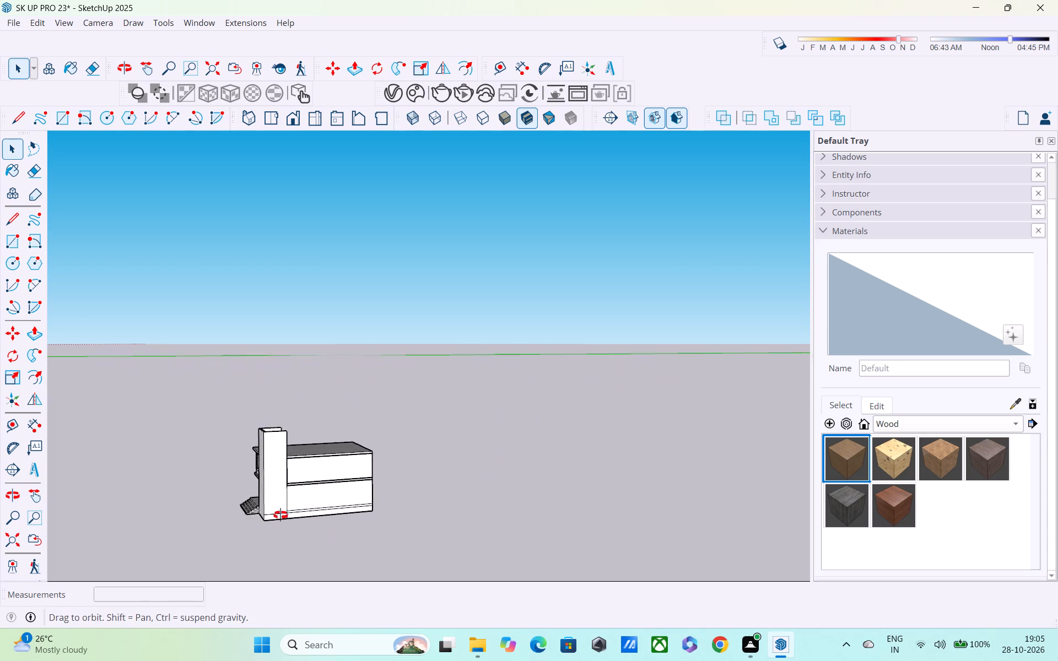
middle_click_drag(280, 515, 552, 424)
scroll(366, 447, "up", 4)
middle_click_drag(344, 461, 310, 549)
scroll(285, 549, "up", 6)
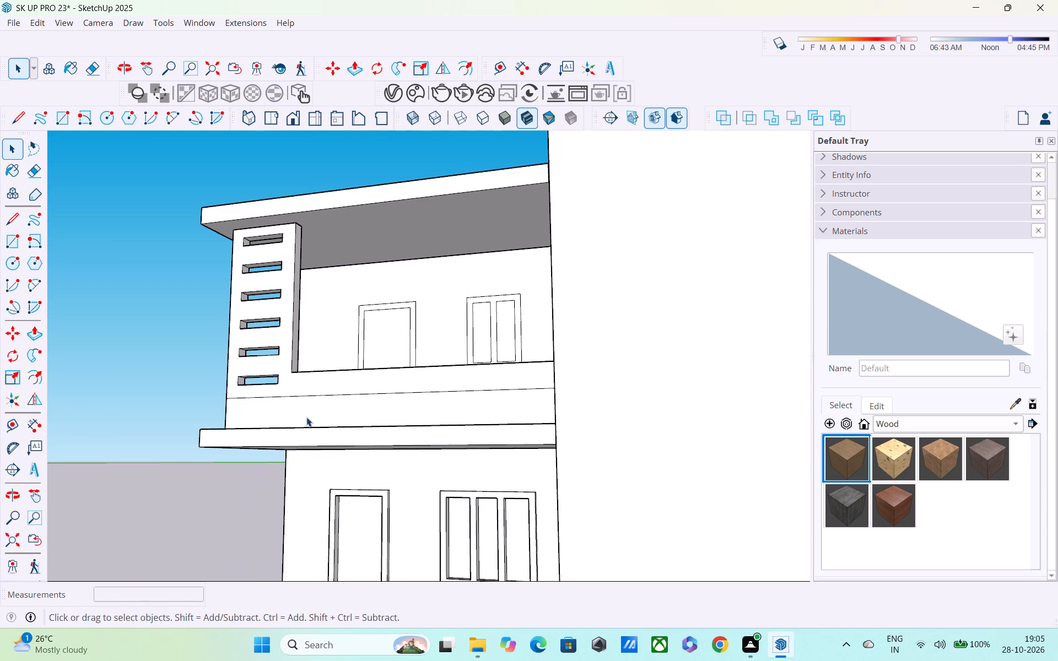
middle_click_drag(306, 417, 216, 498)
scroll(234, 387, "up", 4)
middle_click_drag(344, 361, 278, 385)
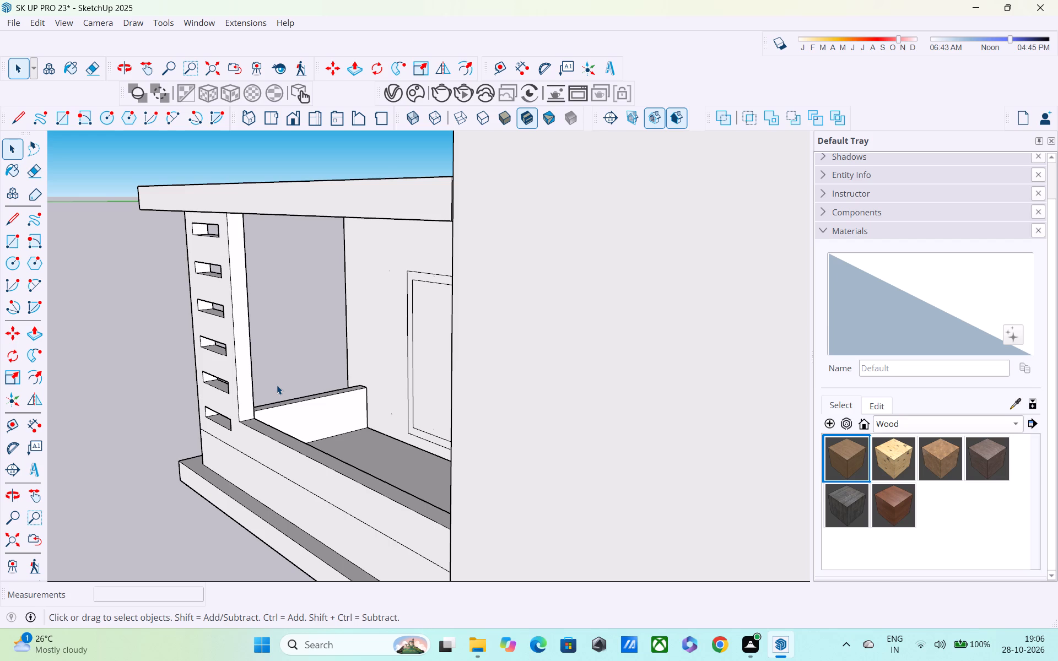
scroll(241, 378, "up", 2)
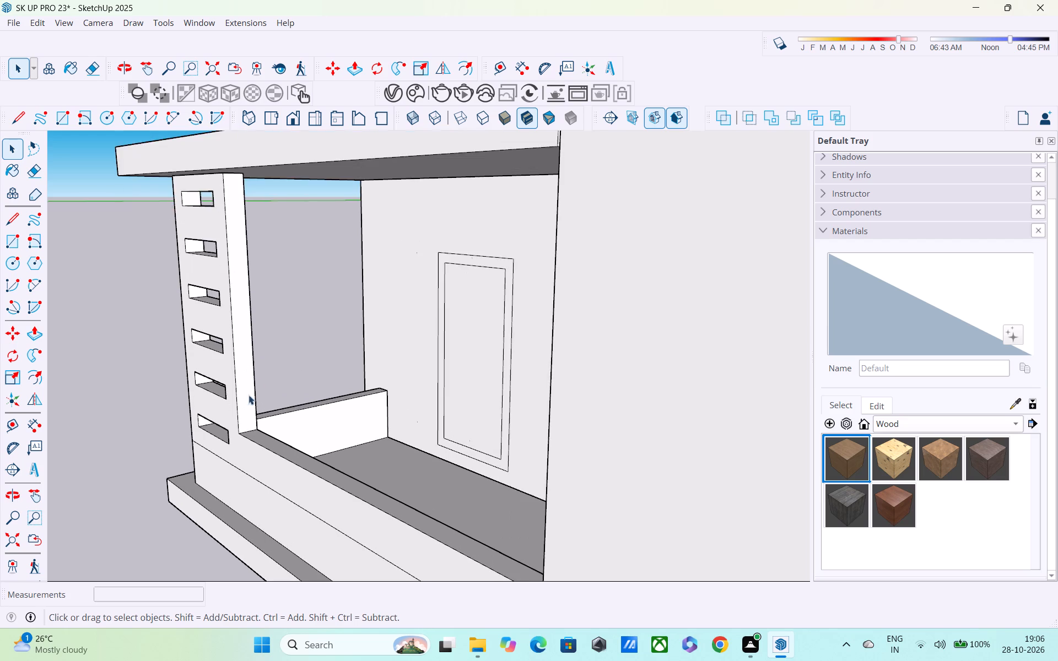
middle_click_drag(249, 395, 156, 342)
scroll(203, 360, "up", 2)
scroll(226, 370, "down", 4)
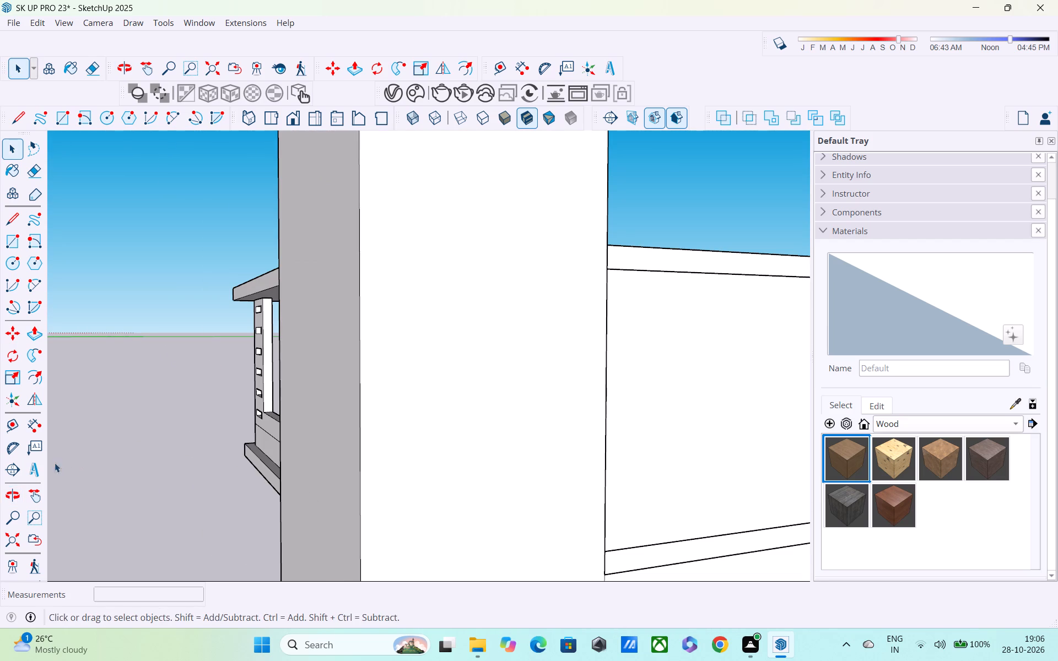
Draw a small rectangle about 1 7/16" by 1 15/16" on the slotted pillar's balcony-side face, near its lower end.
left_click(2, 541)
scroll(227, 454, "down", 3)
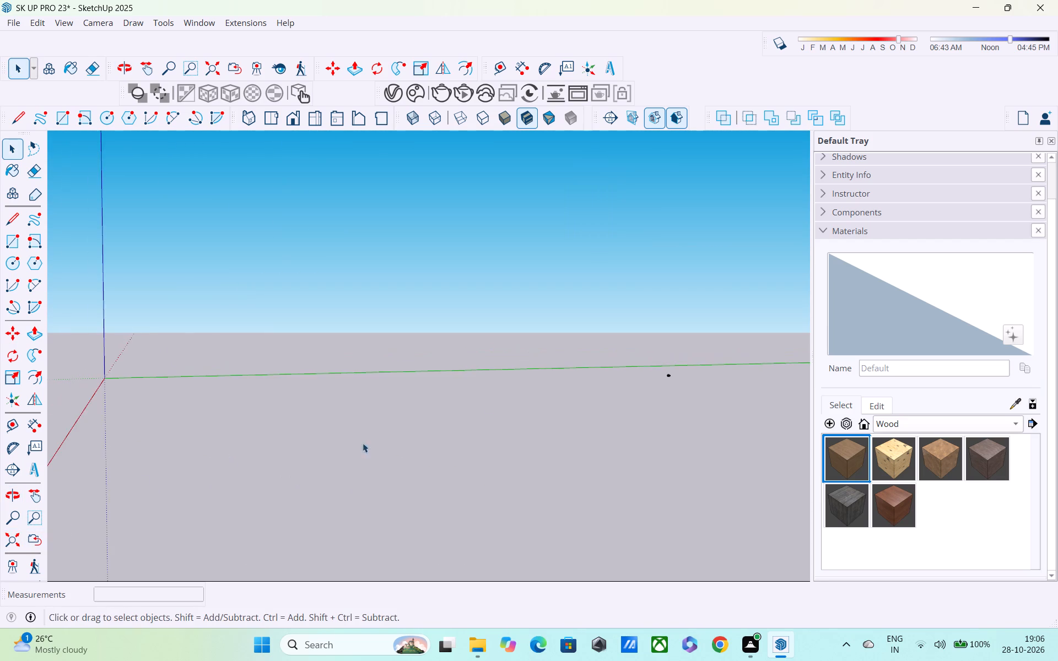
scroll(664, 388, "up", 9)
scroll(672, 387, "up", 14)
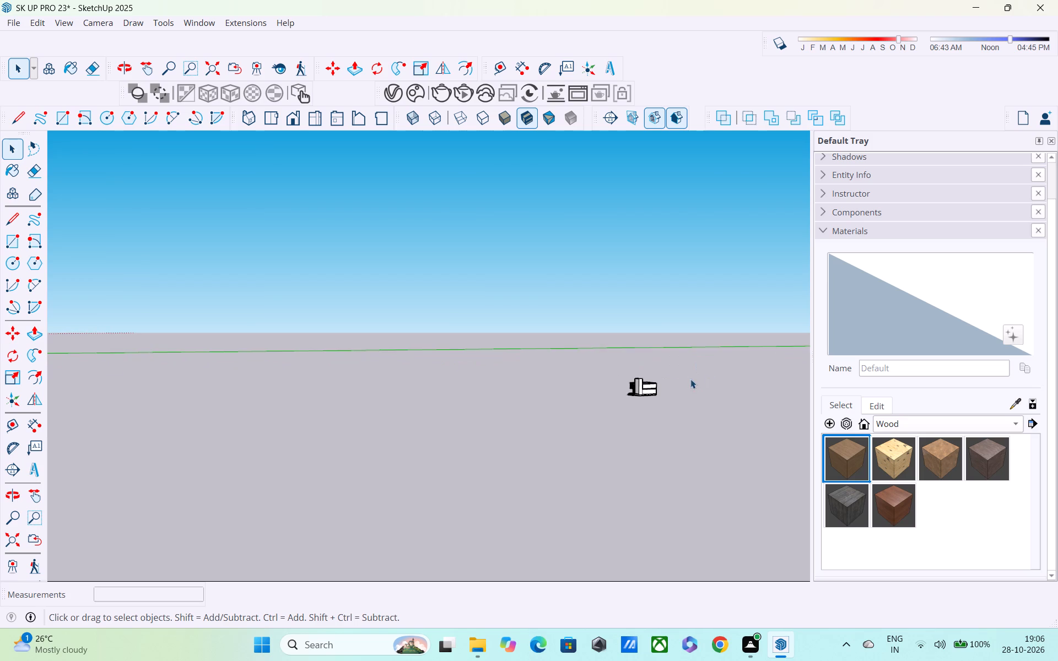
scroll(634, 391, "up", 20)
scroll(634, 391, "up", 5)
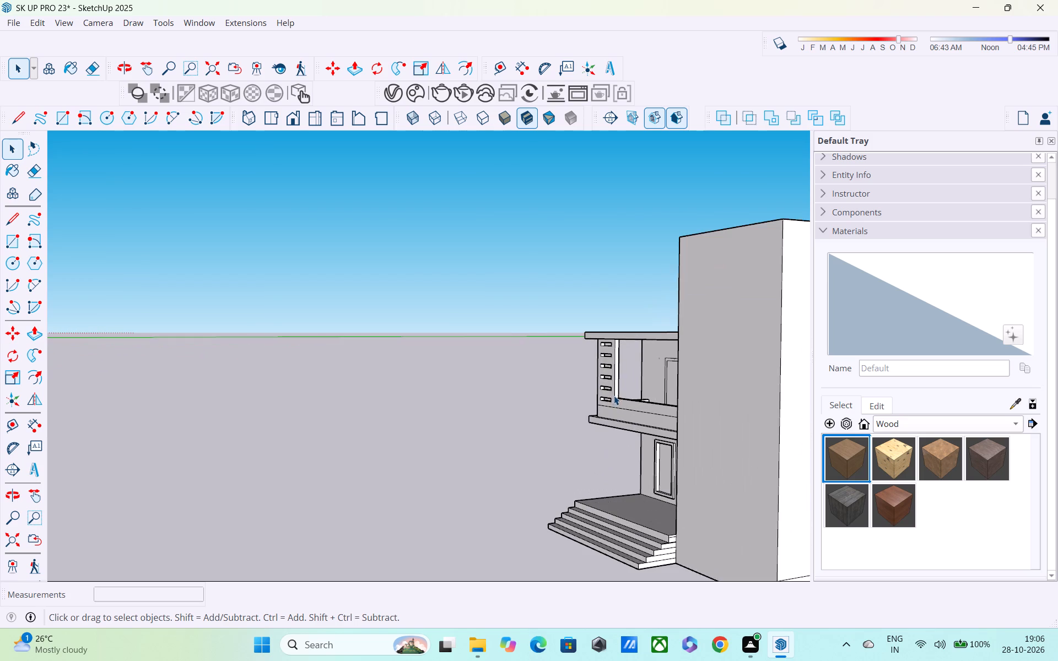
middle_click_drag(614, 395, 594, 390)
scroll(594, 390, "up", 8)
scroll(673, 404, "down", 2)
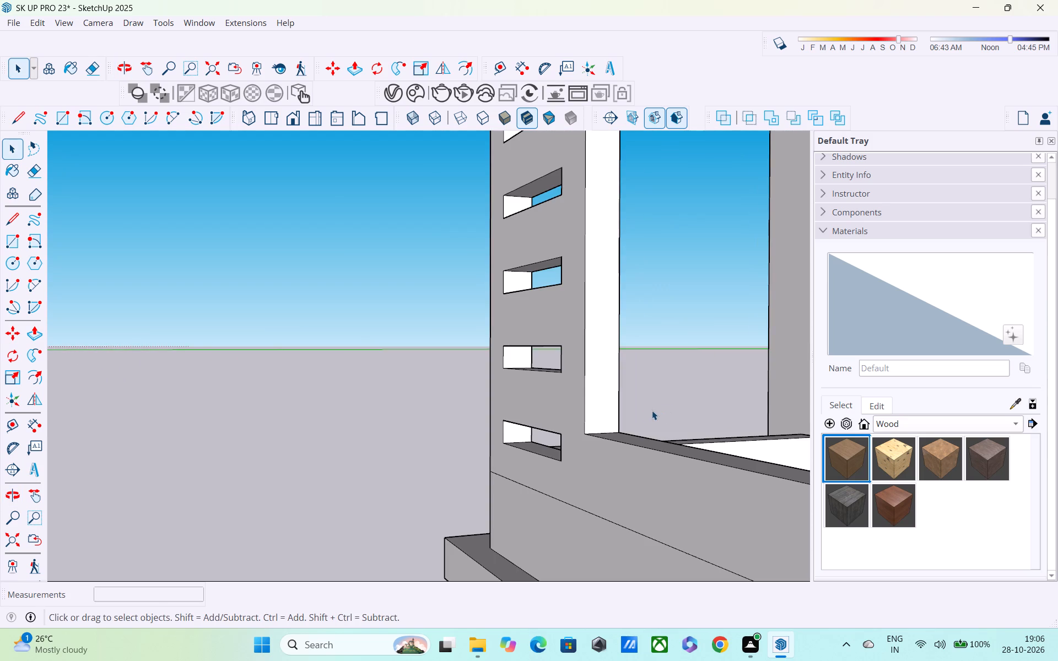
scroll(644, 413, "down", 2)
middle_click_drag(643, 413, 614, 399)
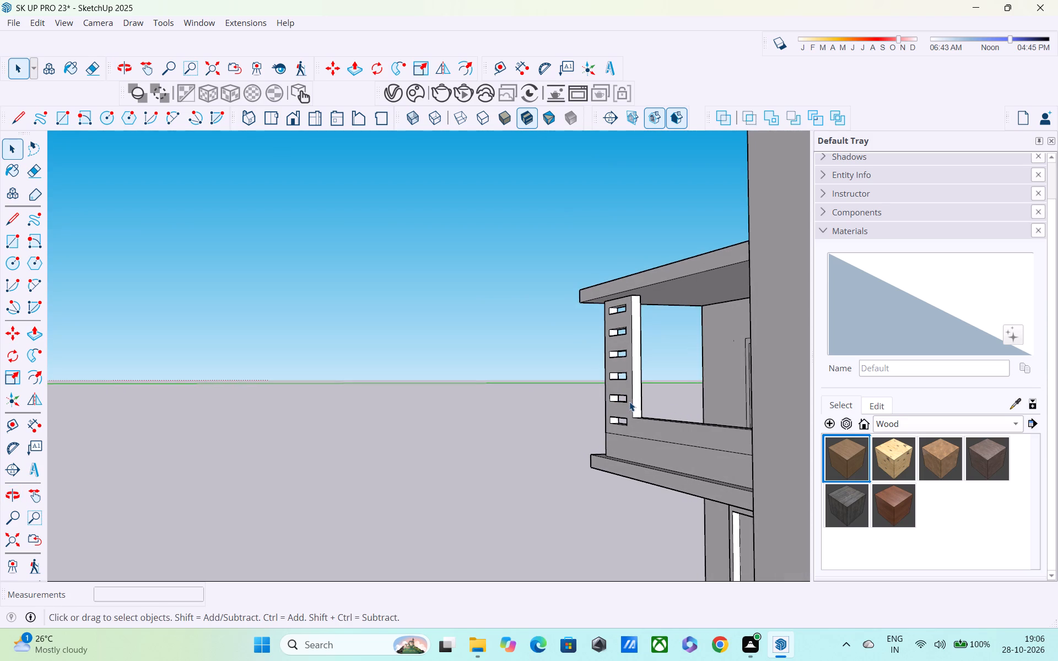
key("r")
scroll(626, 403, "up", 11)
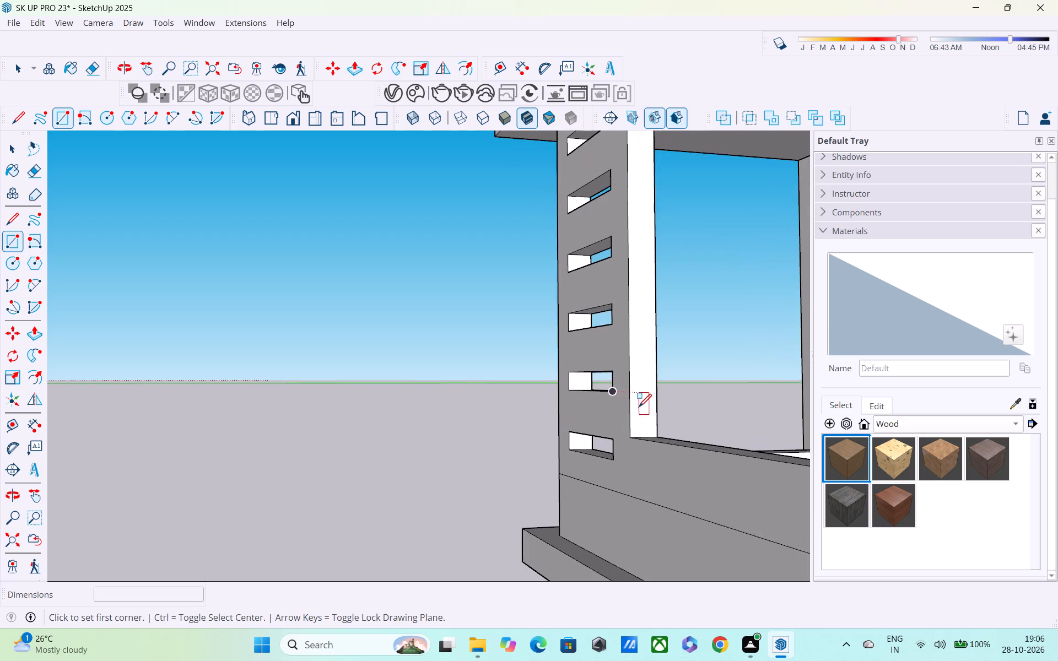
scroll(639, 408, "up", 8)
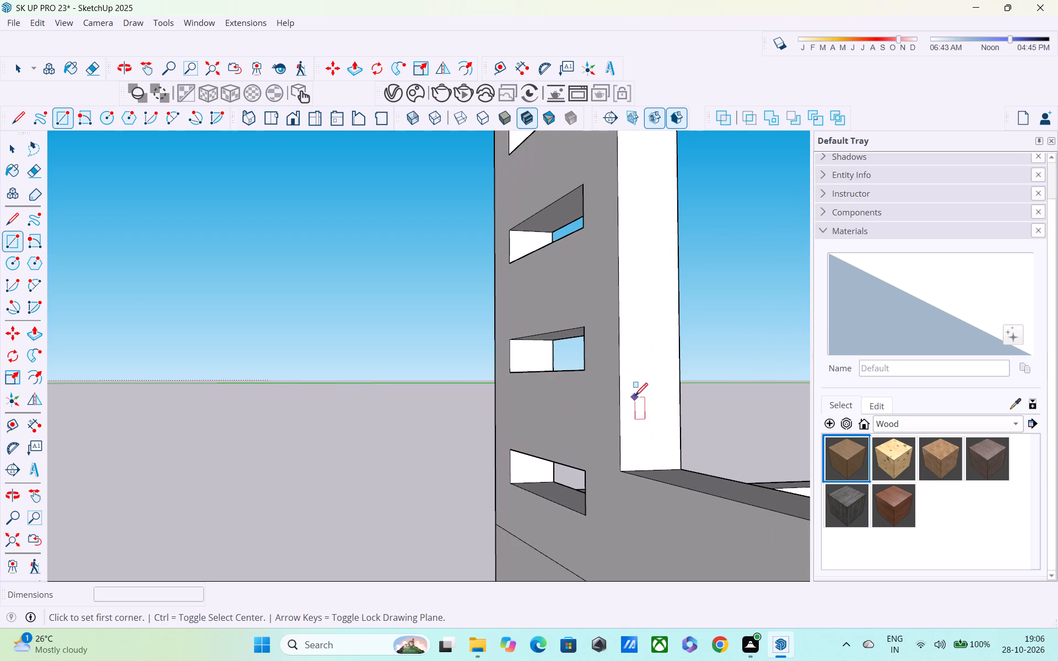
scroll(635, 393, "up", 2)
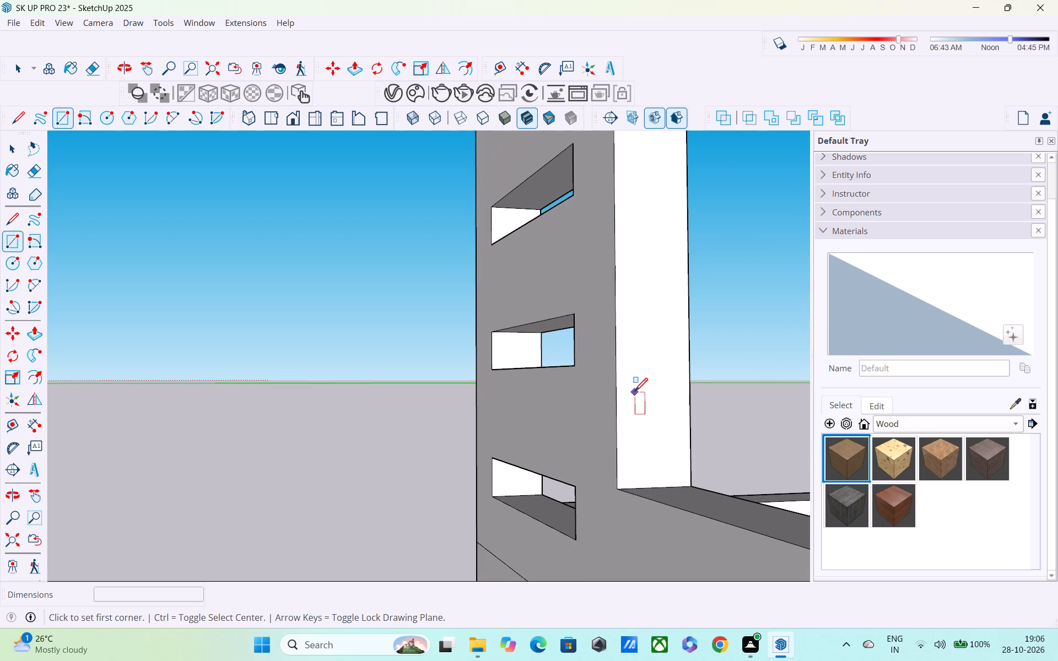
left_click(631, 392)
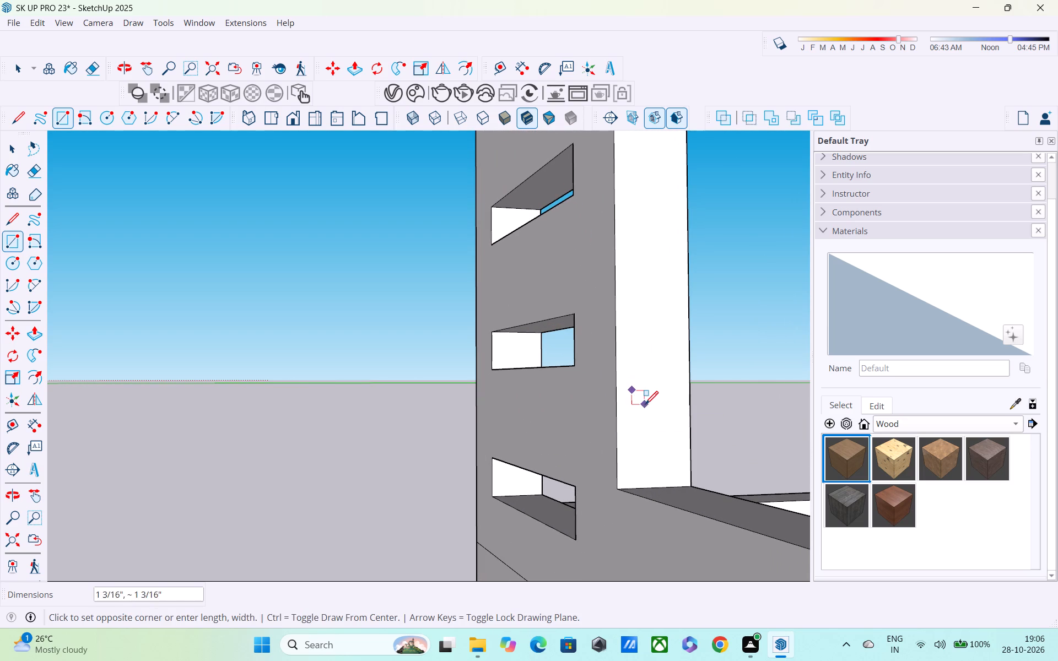
key("Escape")
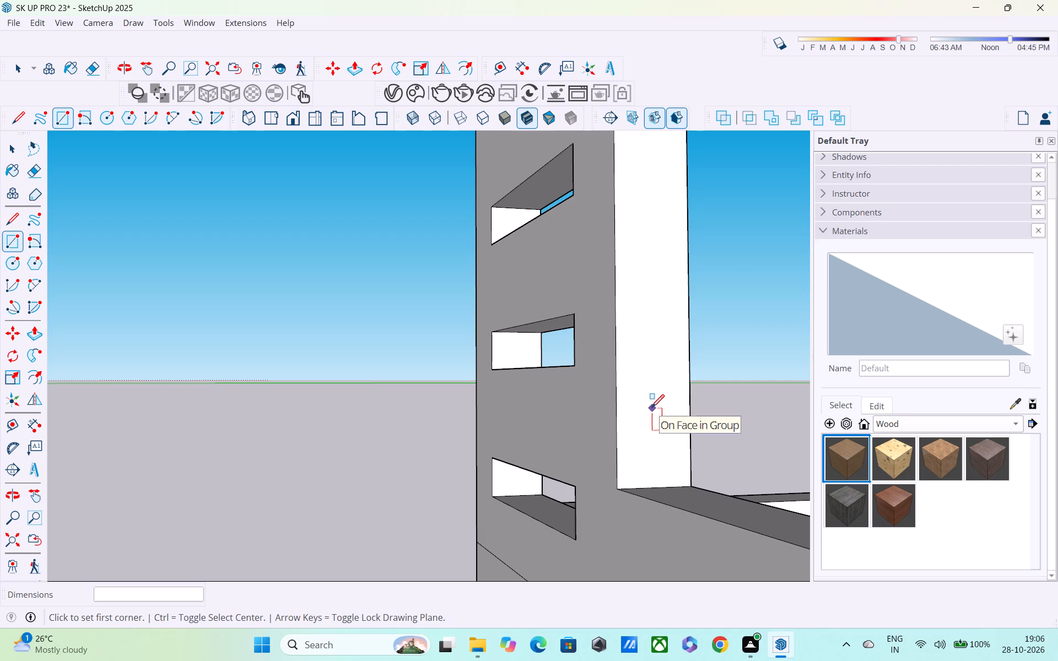
left_click(645, 399)
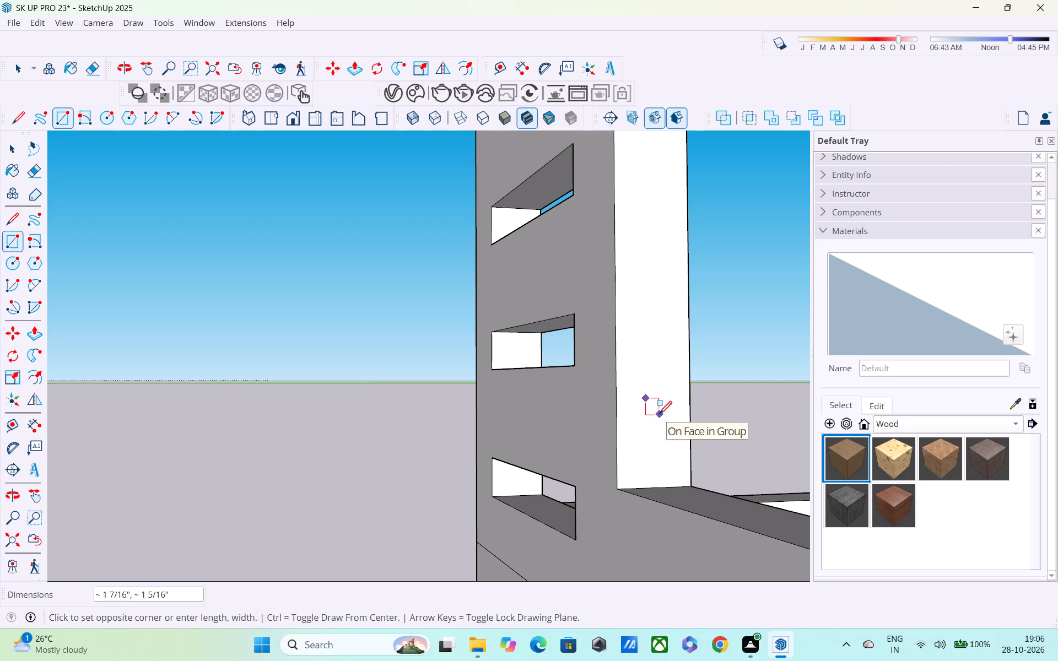
left_click(666, 416)
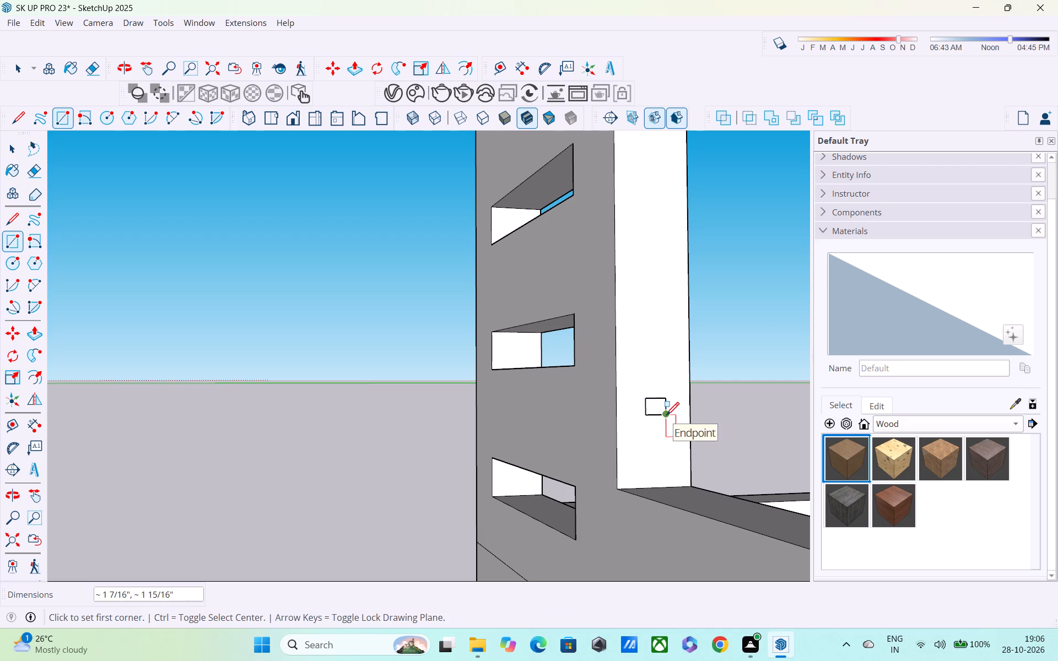
Push/Pull the small rectangle about 12' 6 3/8" along the balcony parapet to form a thin railing bar reaching the tower wall.
key("p")
left_click(658, 401)
scroll(691, 409, "down", 6)
middle_click_drag(682, 413, 673, 413, "shift")
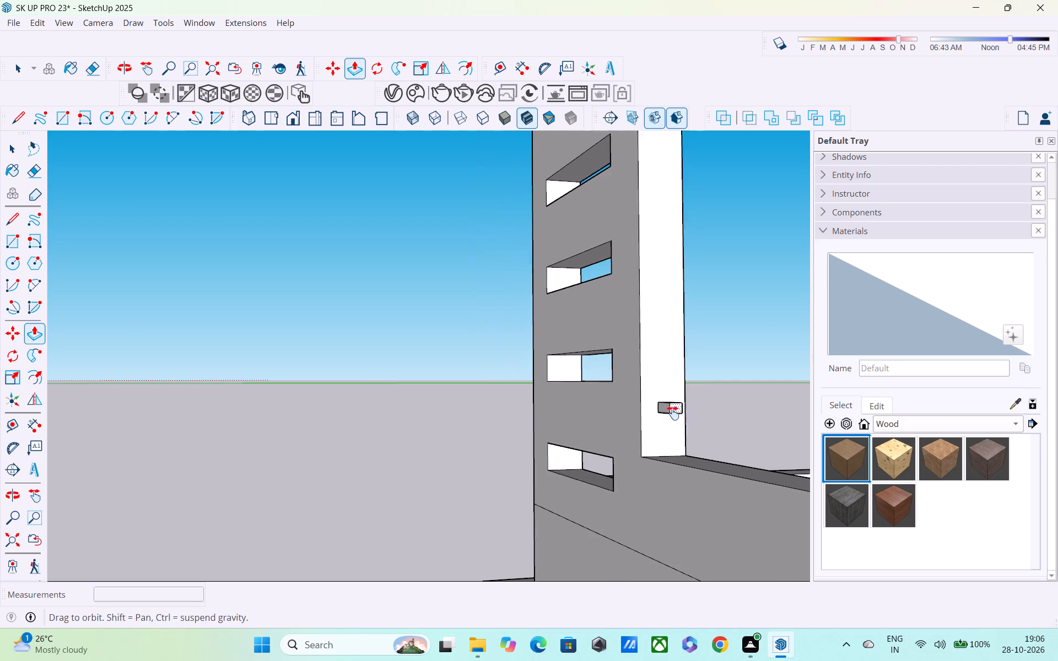
middle_click_drag(673, 413, 576, 405, "shift")
scroll(576, 403, "down", 5)
middle_click_drag(635, 415, 553, 327)
scroll(552, 315, "down", 3)
middle_click_drag(560, 318, 561, 319)
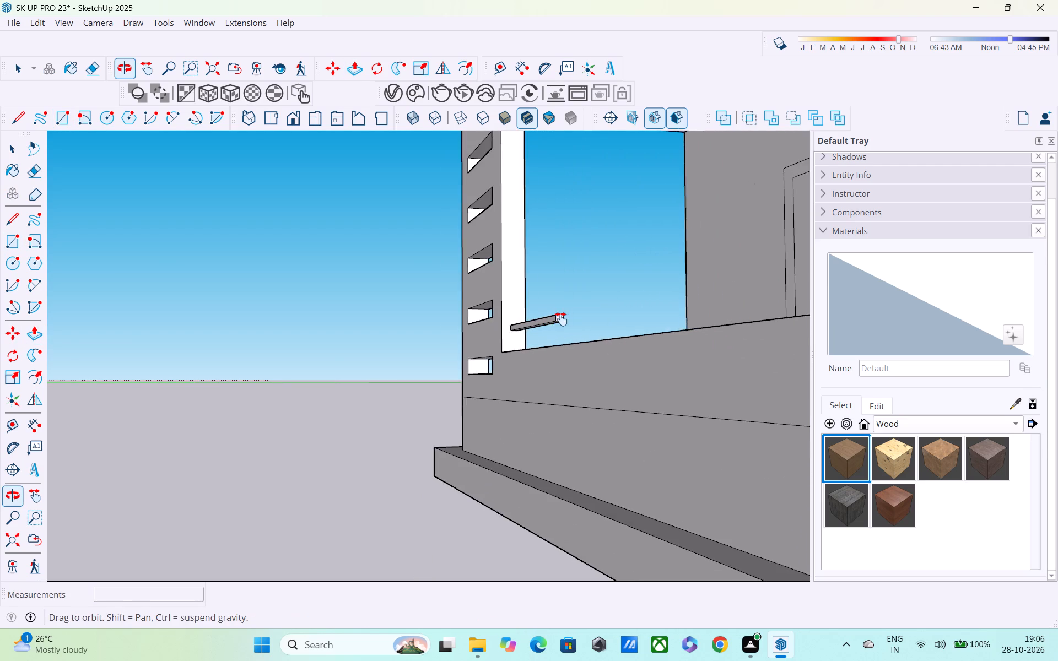
middle_click_drag(561, 319, 463, 290)
scroll(462, 290, "down", 3)
middle_click_drag(476, 296, 488, 333)
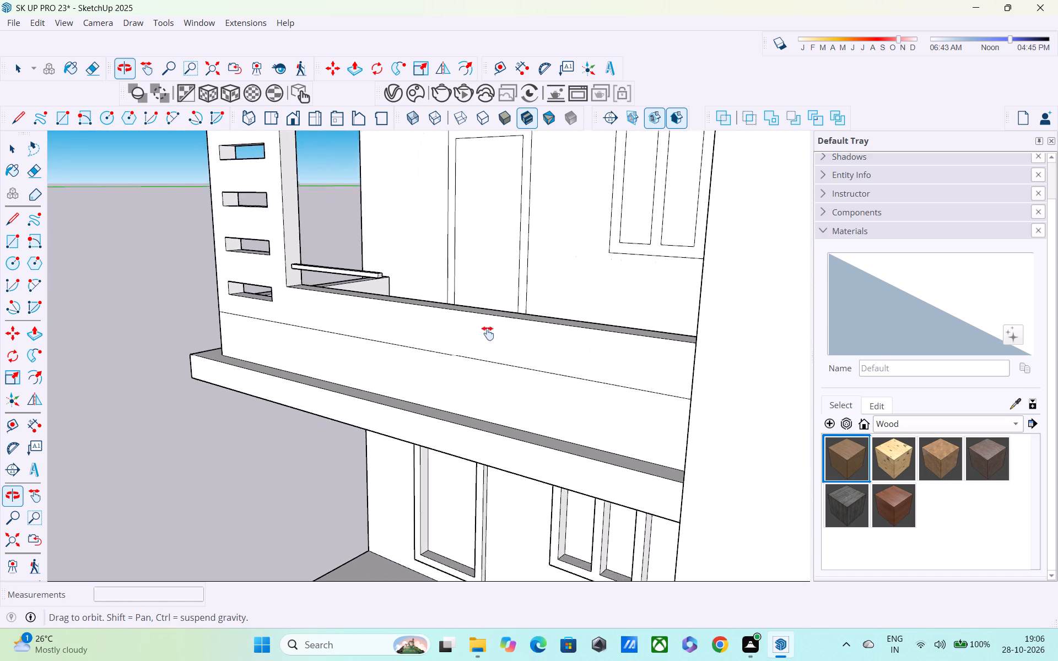
middle_click_drag(488, 333, 487, 333)
scroll(467, 312, "down", 2)
middle_click_drag(524, 330, 472, 340)
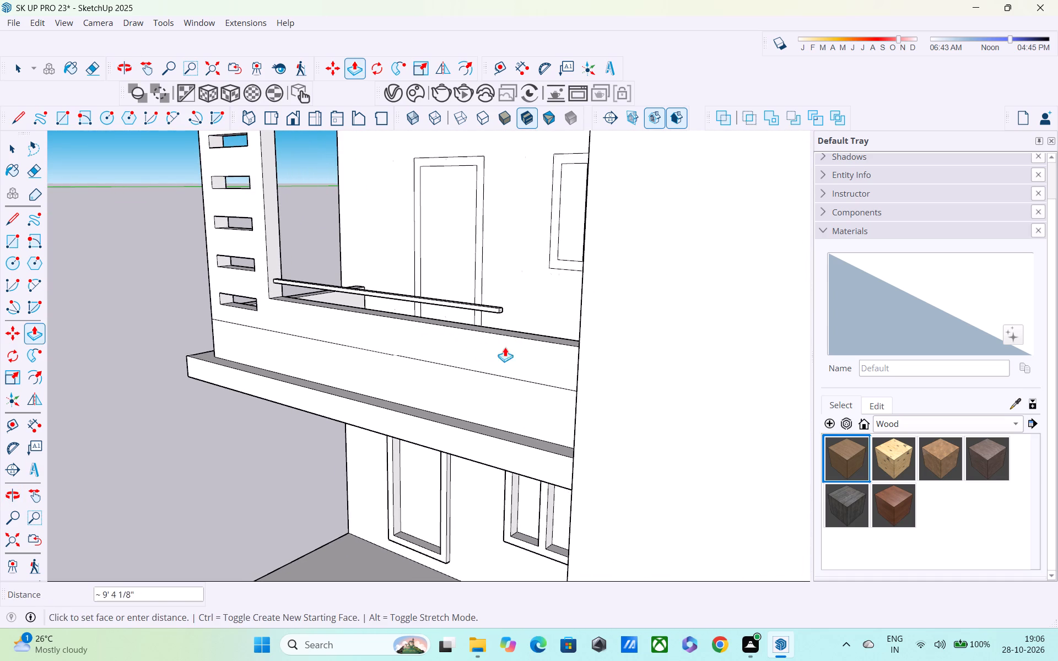
middle_click_drag(576, 353, 771, 348)
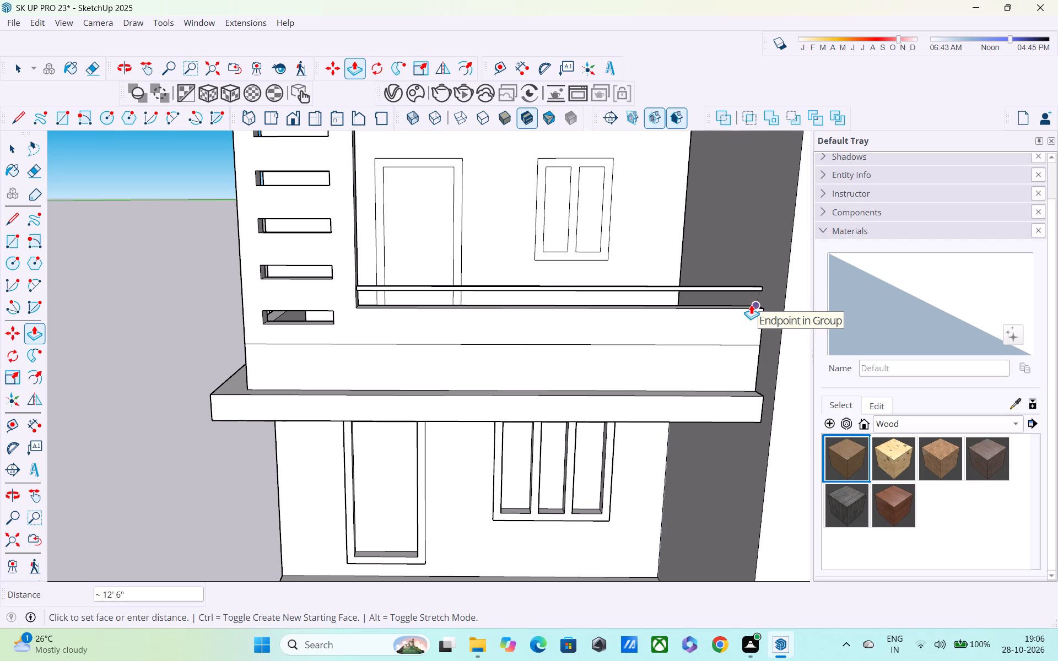
middle_click_drag(751, 305, 627, 363, "shift")
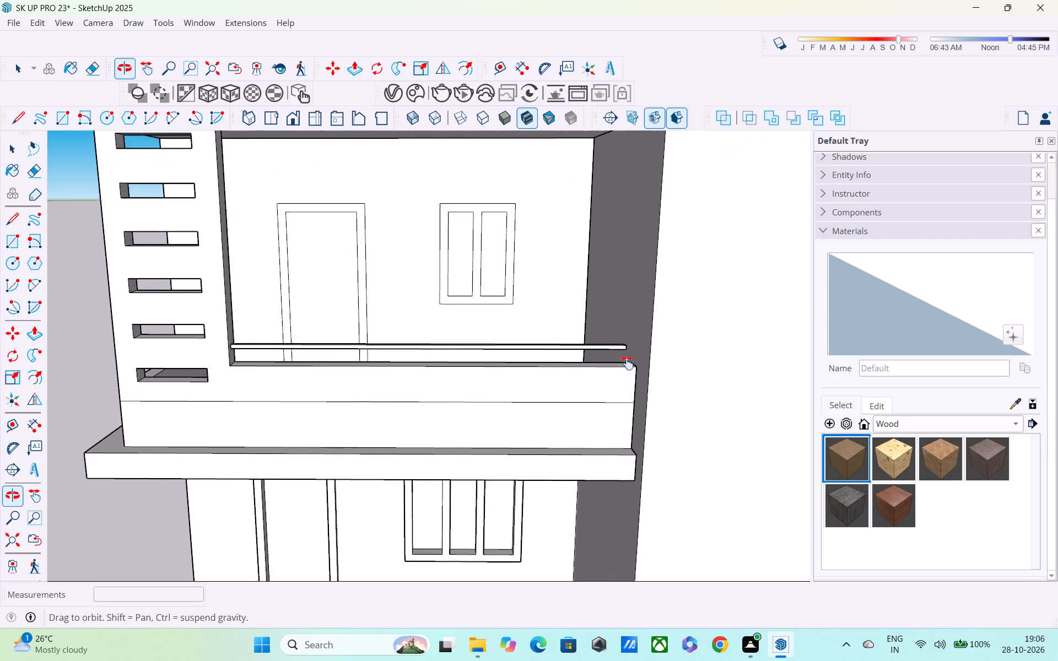
middle_click_drag(627, 363, 649, 383, "shift")
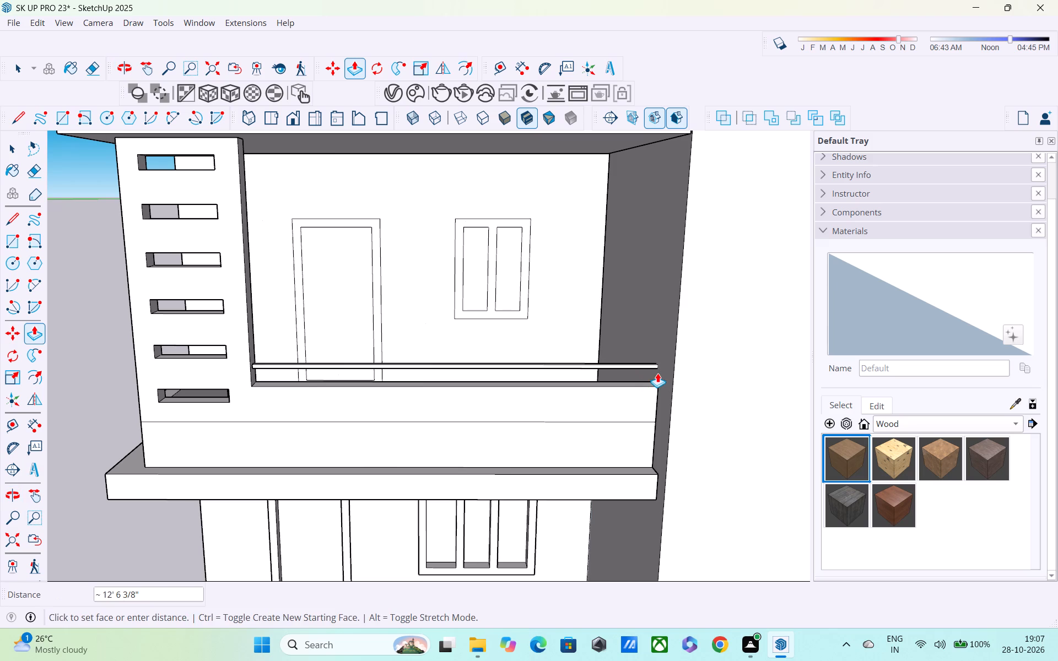
left_click(657, 373)
middle_click_drag(658, 419, 730, 418)
key("space")
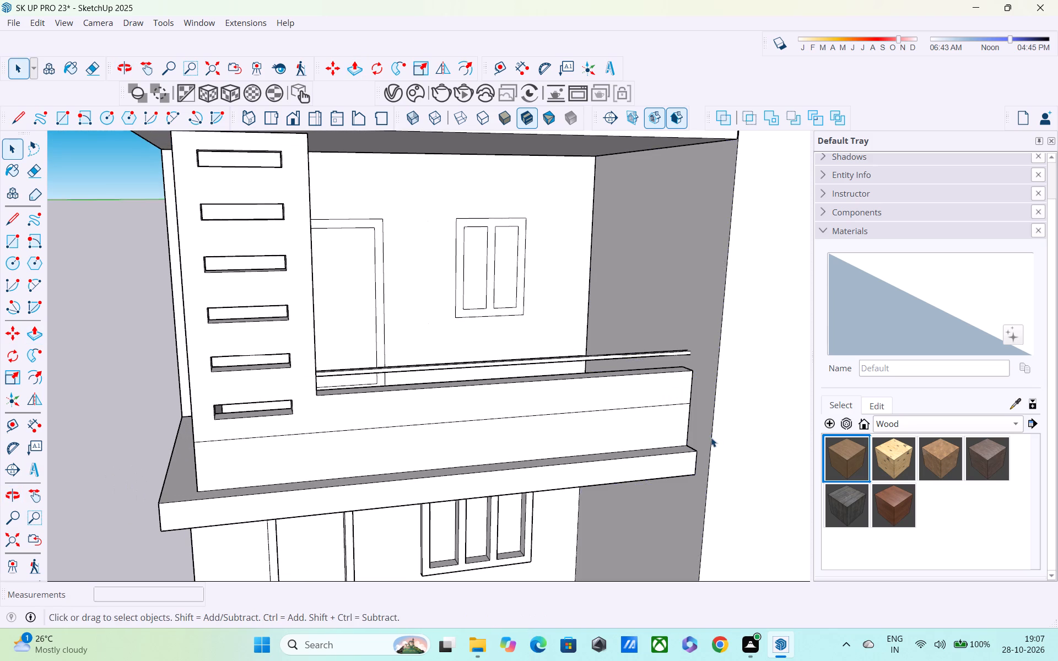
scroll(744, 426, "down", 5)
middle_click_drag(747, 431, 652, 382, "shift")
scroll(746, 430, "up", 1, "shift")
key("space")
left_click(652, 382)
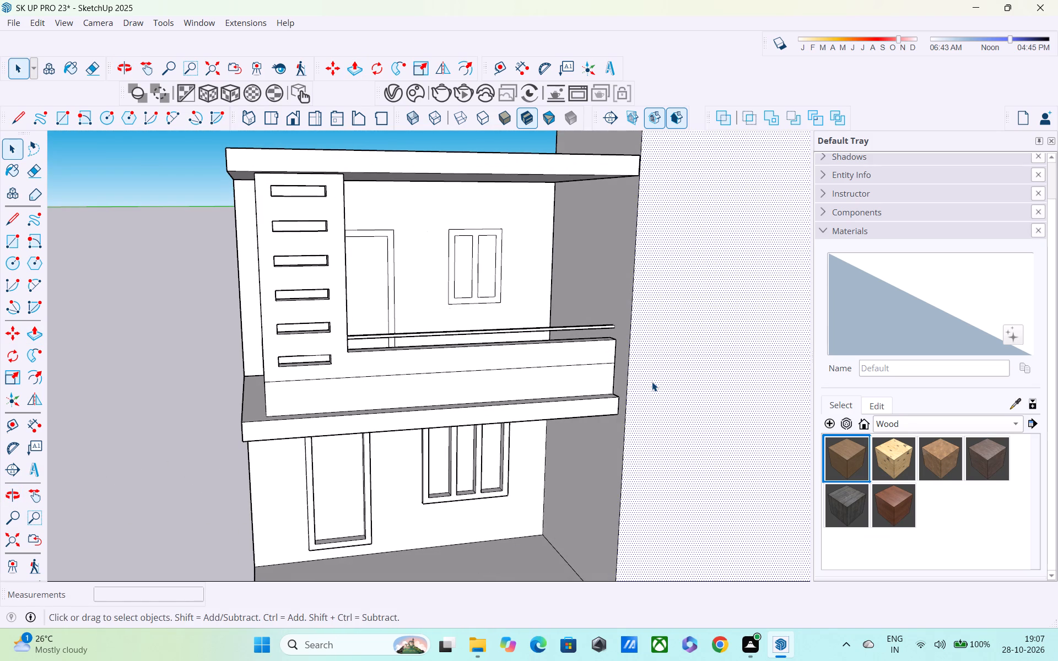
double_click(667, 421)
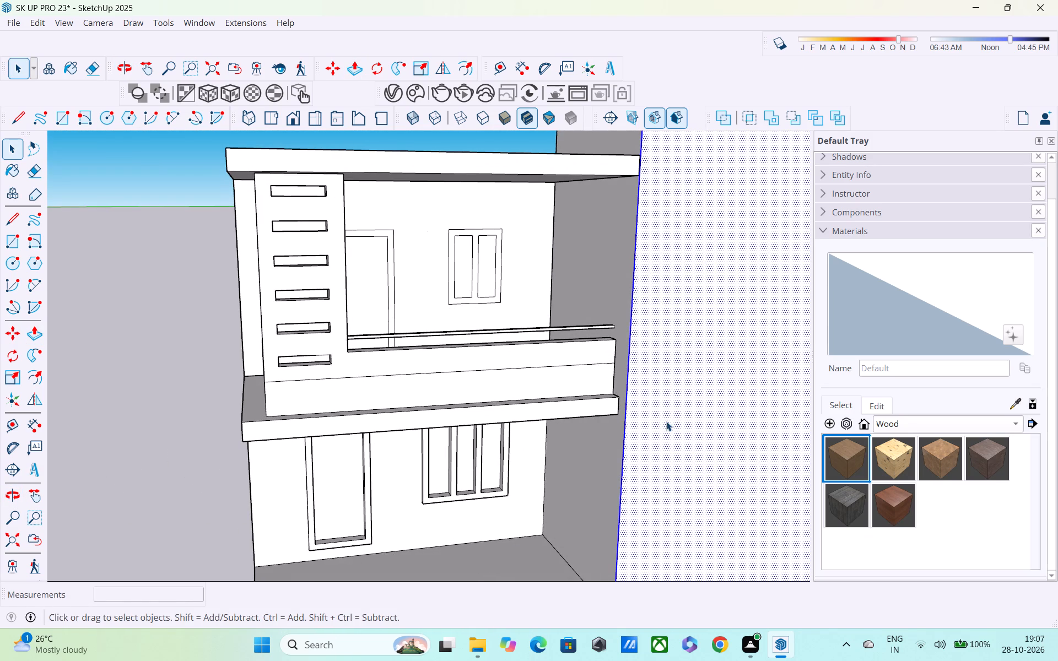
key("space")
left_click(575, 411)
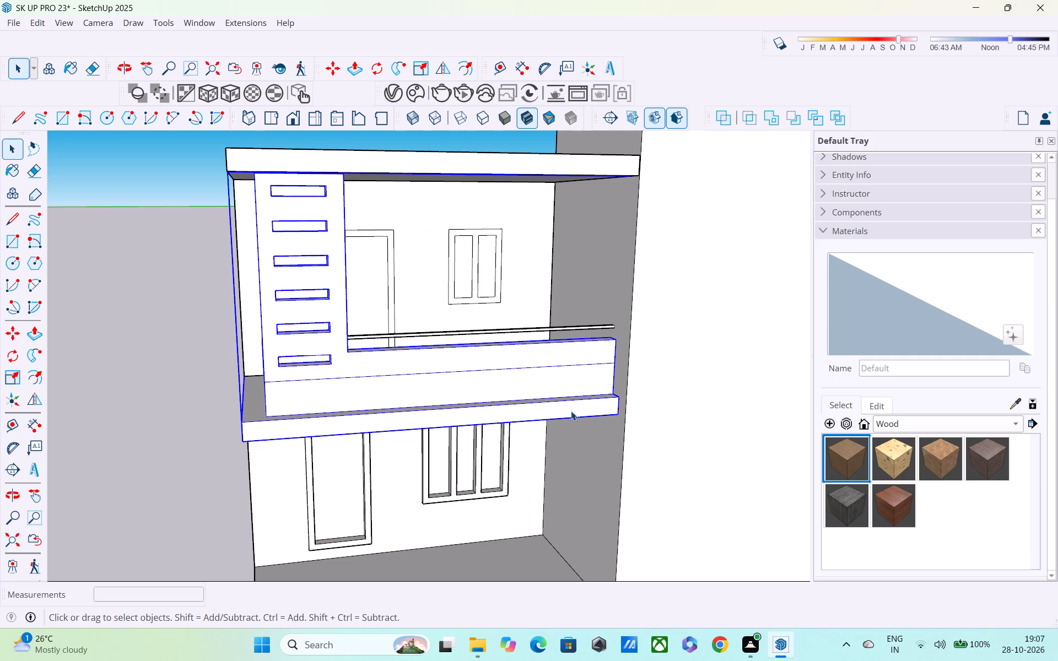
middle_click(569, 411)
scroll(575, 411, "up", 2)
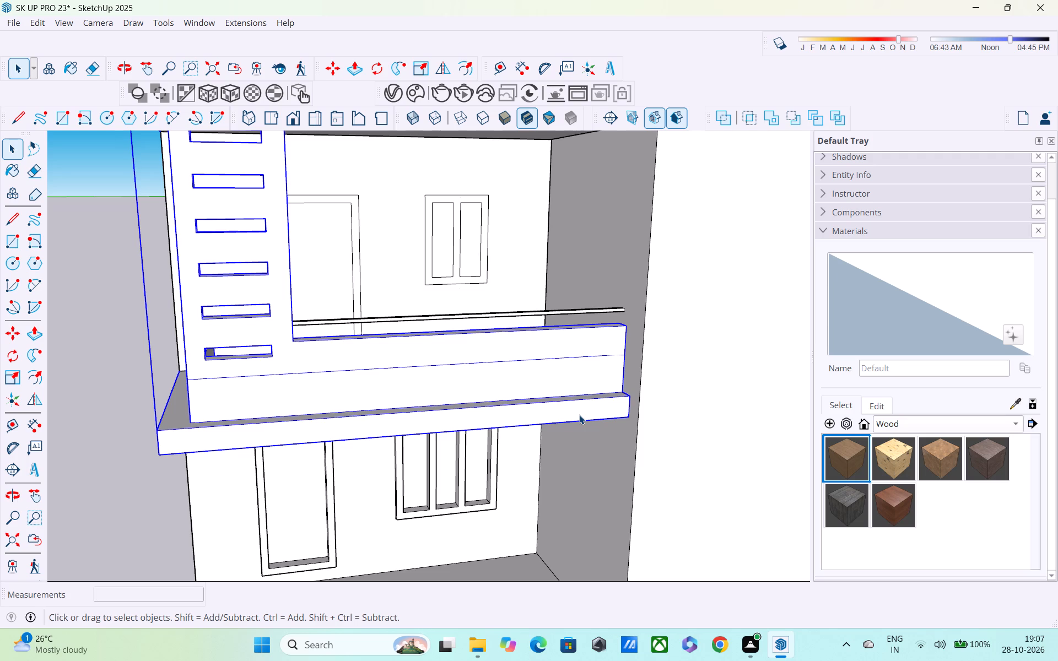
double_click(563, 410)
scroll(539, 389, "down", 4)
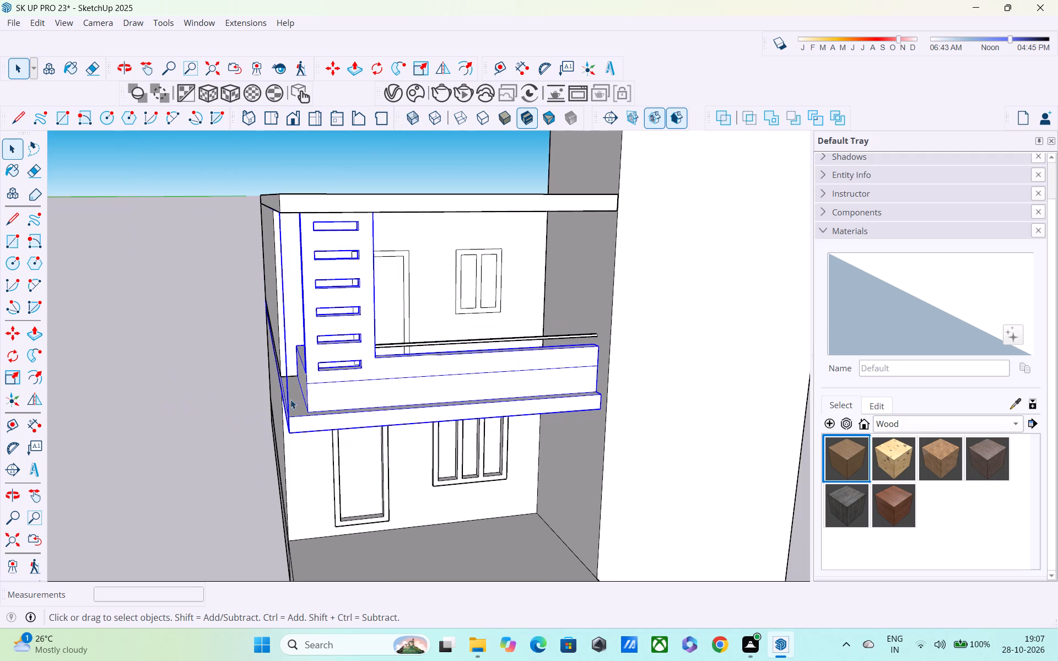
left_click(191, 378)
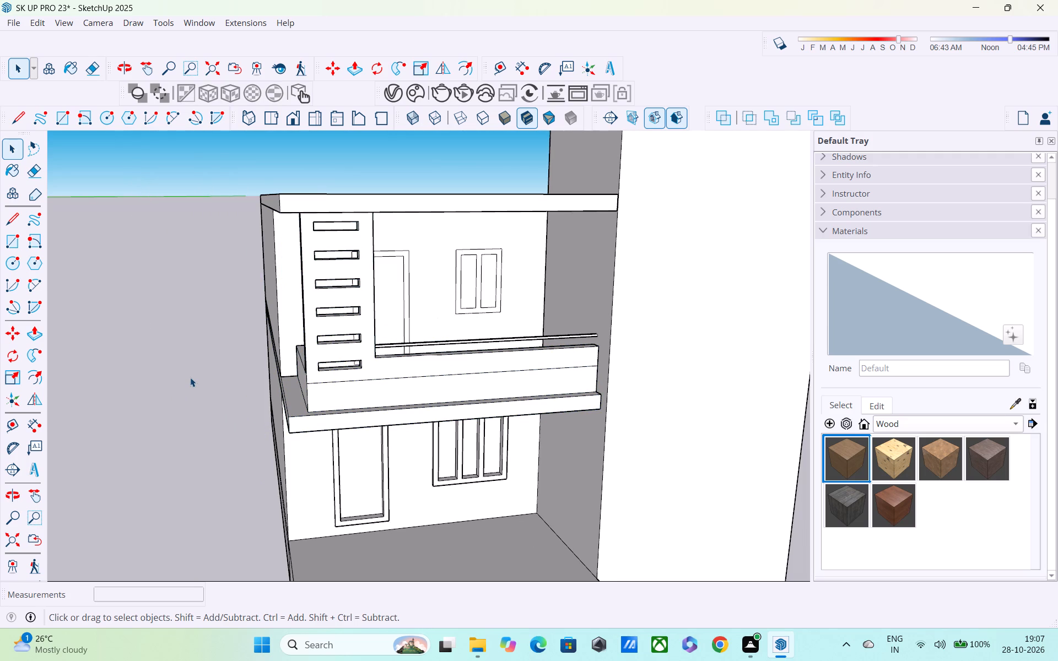
Open the balcony's group and Push/Pull the floor slab's front face outward about 8 5/16" to meet the tower's front corner.
middle_click_drag(335, 330, 375, 416)
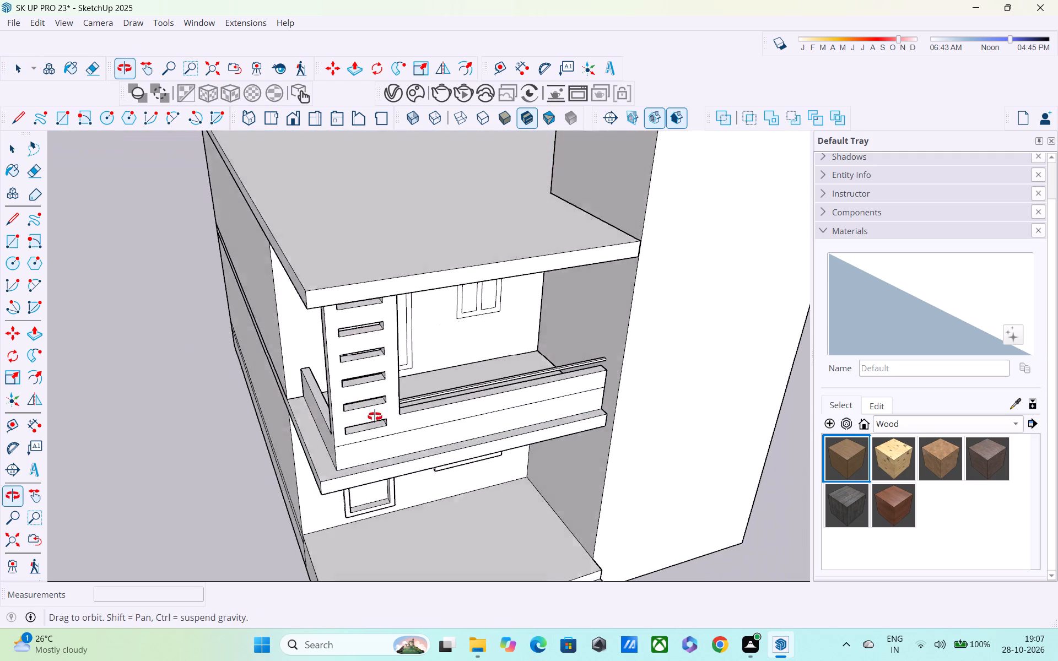
middle_click_drag(375, 416, 381, 424)
middle_click_drag(394, 435, 418, 503, "shift")
middle_click_drag(428, 522, 428, 391)
scroll(431, 416, "up", 3, "shift")
double_click(431, 426, "shift")
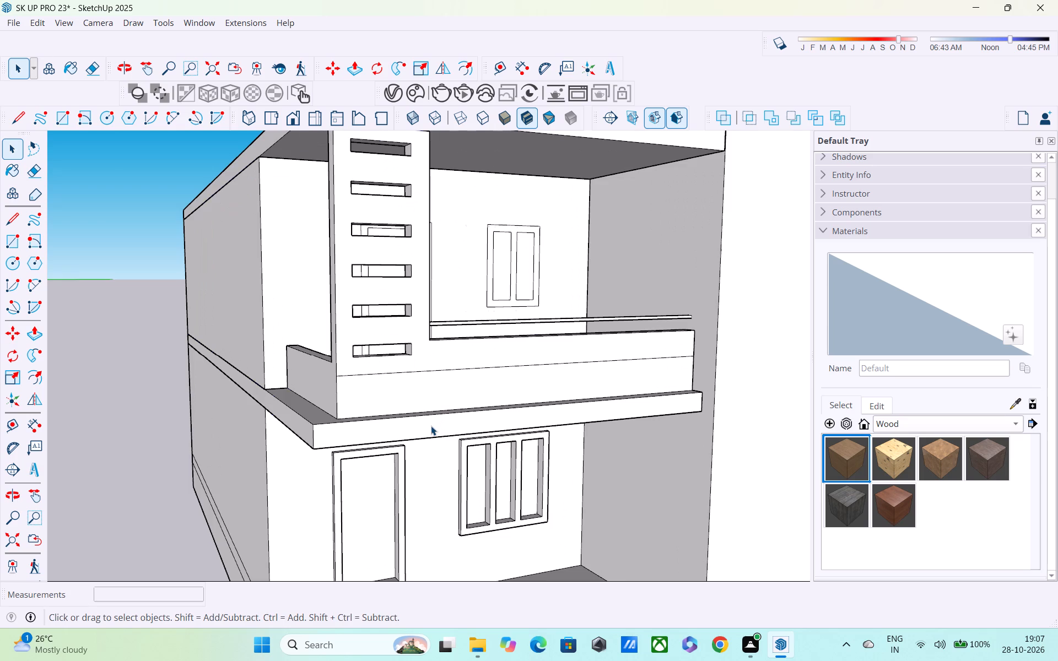
middle_click_drag(427, 428, 377, 407)
key("p")
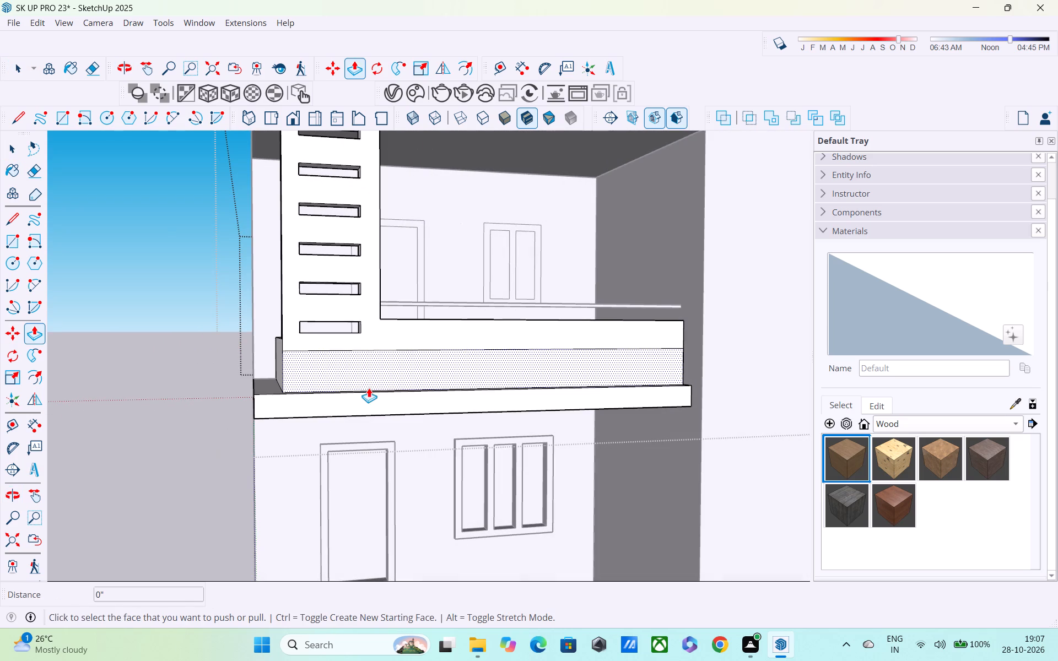
left_click(371, 398)
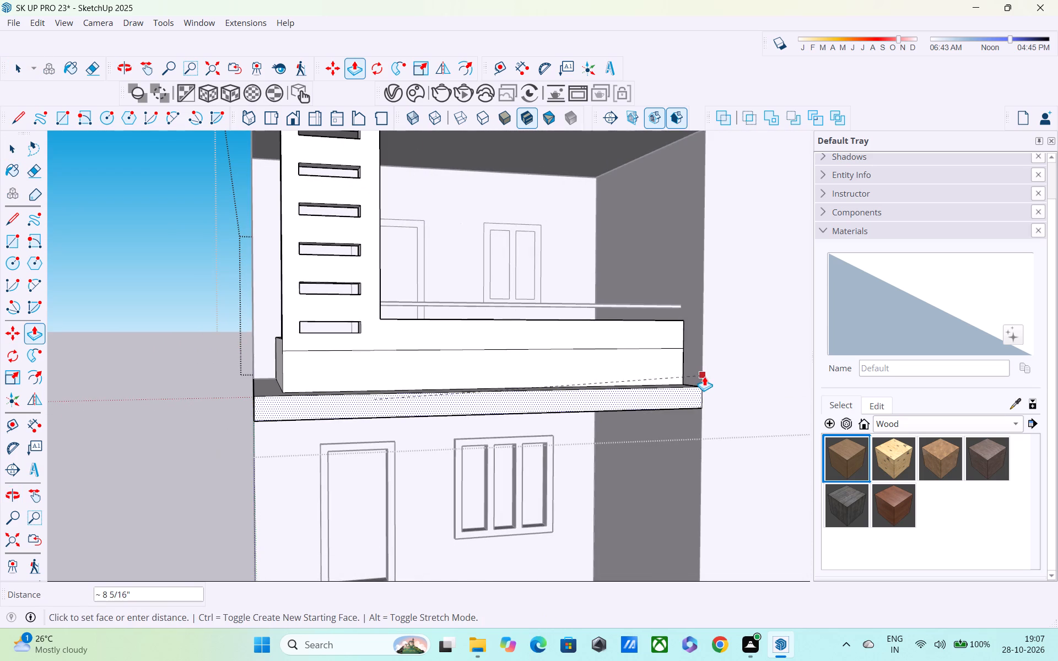
left_click(704, 376)
scroll(690, 386, "down", 4)
key("space")
scroll(306, 407, "down", 2)
left_click(263, 443)
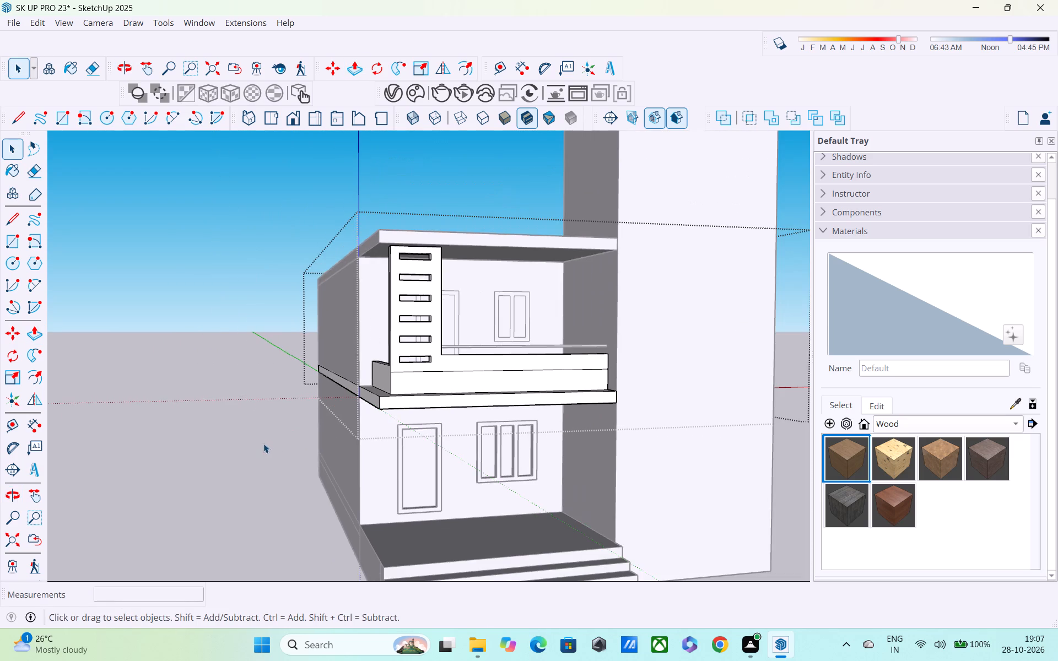
Examine the balcony's railing bar, slotted pillar and extended slab from the front, the side and above the house.
middle_click_drag(580, 416, 667, 433)
scroll(654, 413, "down", 4)
middle_click_drag(737, 378, 737, 388)
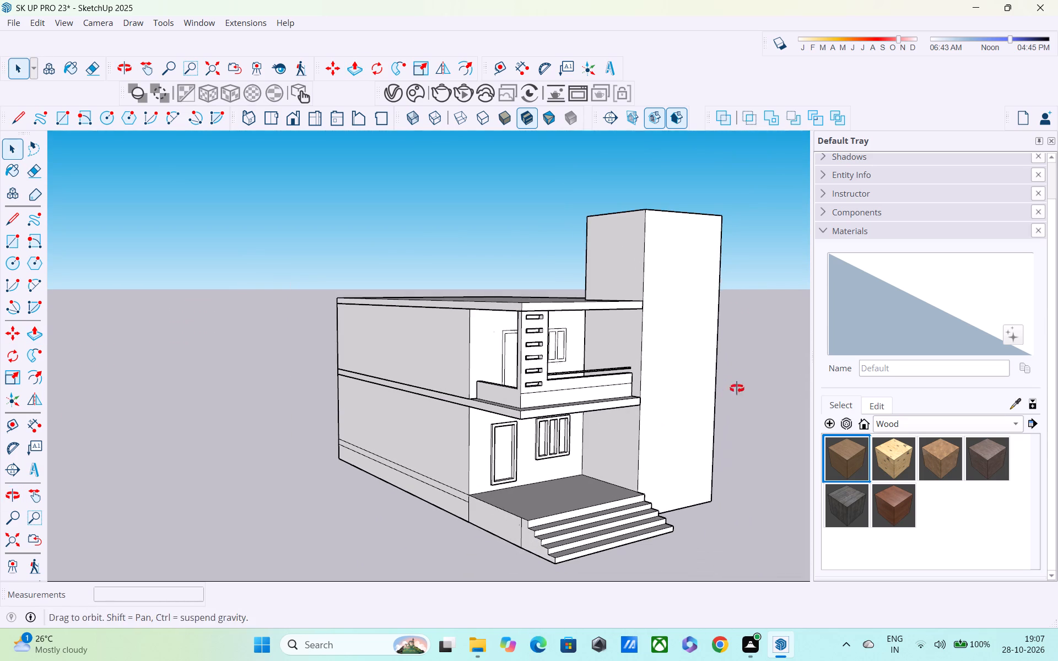
middle_click_drag(737, 388, 608, 440)
scroll(574, 440, "up", 4)
middle_click_drag(560, 438, 707, 453)
scroll(618, 430, "up", 3)
middle_click_drag(613, 420, 626, 399)
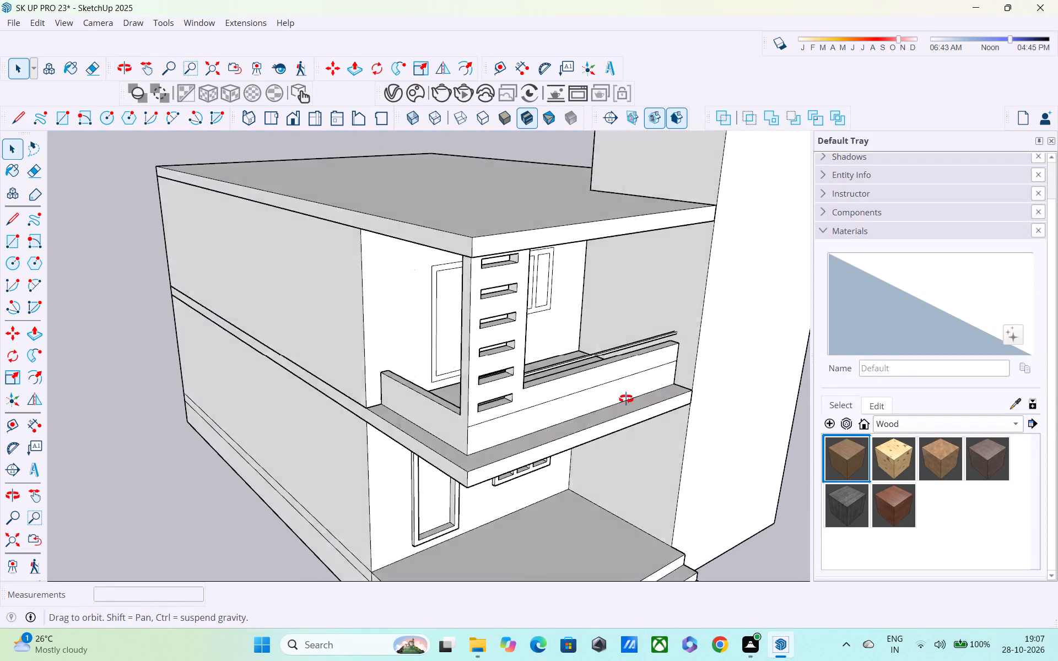
middle_click_drag(626, 399, 639, 351)
scroll(642, 344, "up", 1)
scroll(642, 344, "down", 2)
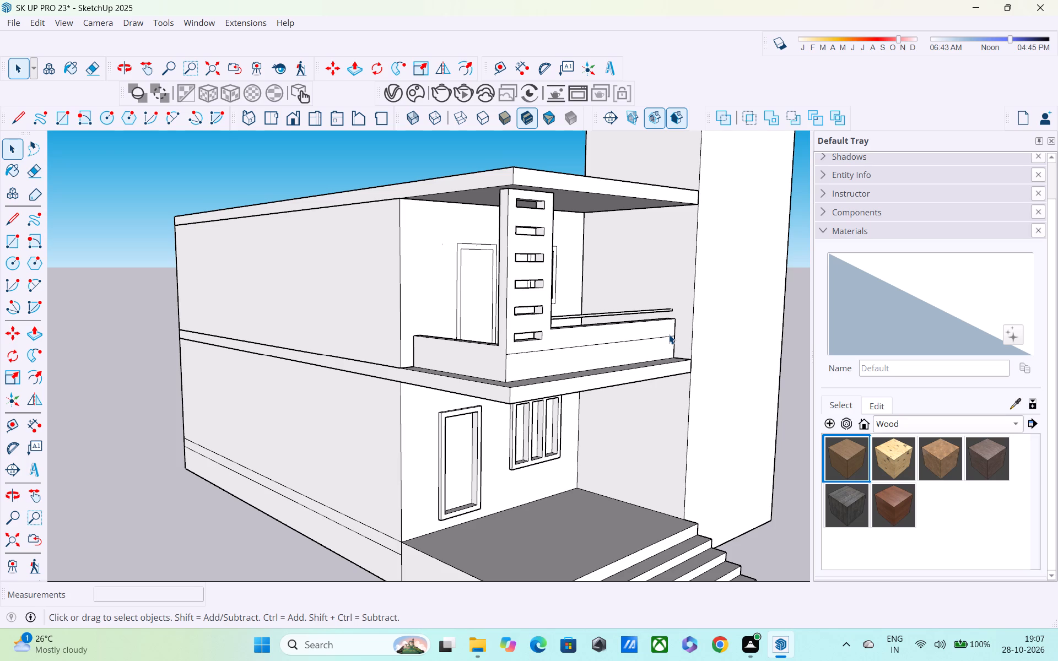
middle_click_drag(678, 370, 647, 360, "shift")
scroll(647, 360, "down", 2)
middle_click_drag(654, 370, 692, 395)
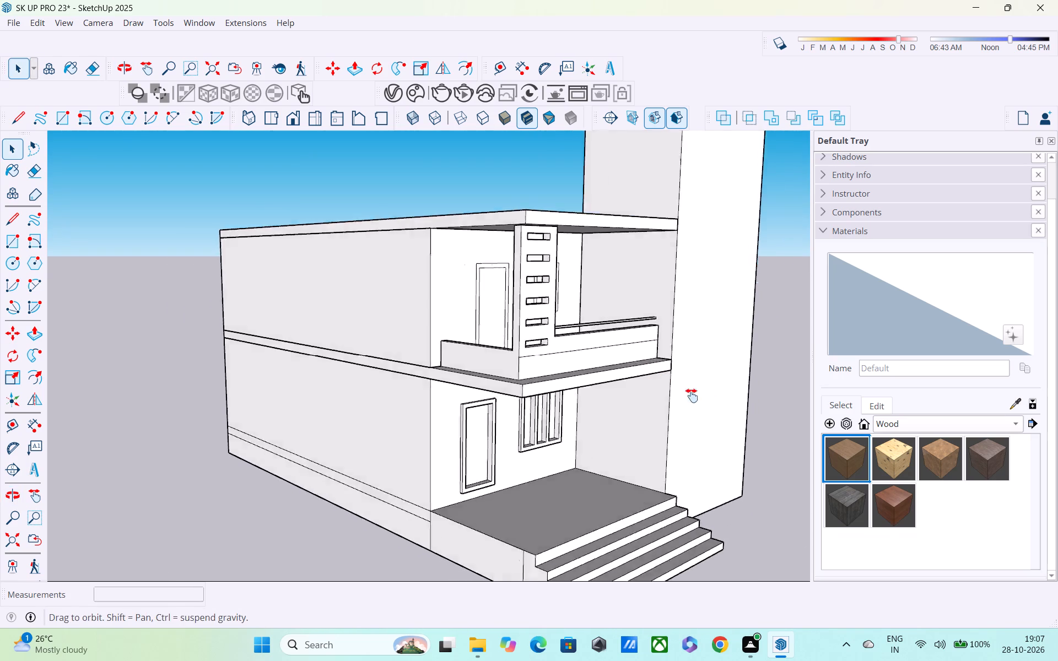
middle_click_drag(692, 395, 783, 438)
scroll(785, 427, "down", 1)
middle_click_drag(785, 427, 647, 385)
scroll(638, 384, "down", 2)
middle_click_drag(636, 392, 501, 402)
scroll(525, 414, "up", 3)
middle_click_drag(537, 429, 519, 348, "shift")
middle_click_drag(519, 346, 582, 395)
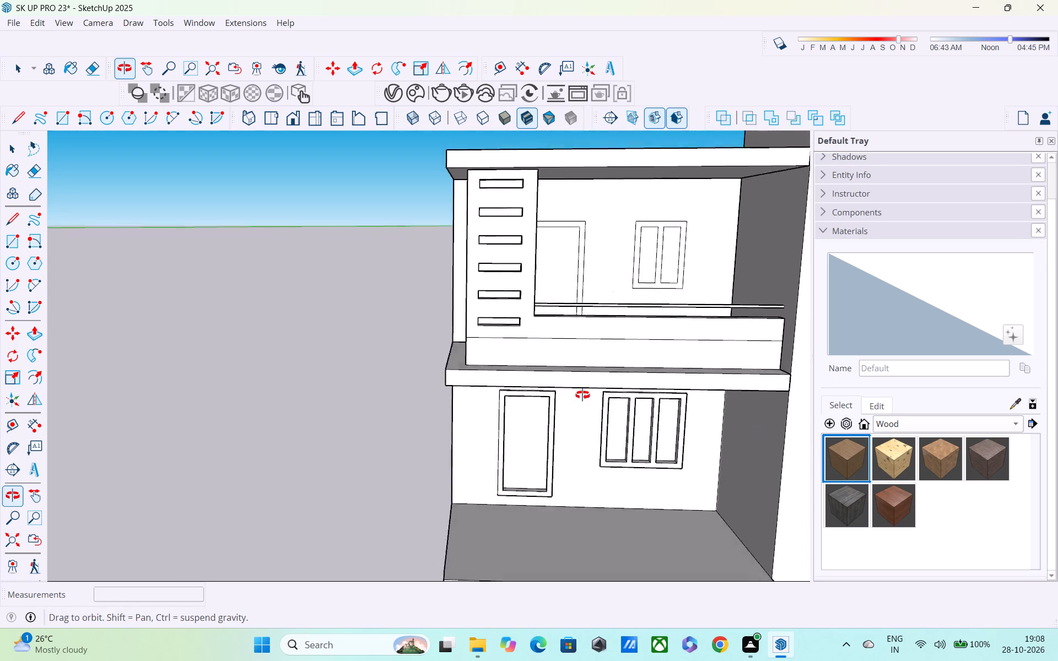
middle_click_drag(582, 395, 645, 401)
scroll(645, 401, "down", 4)
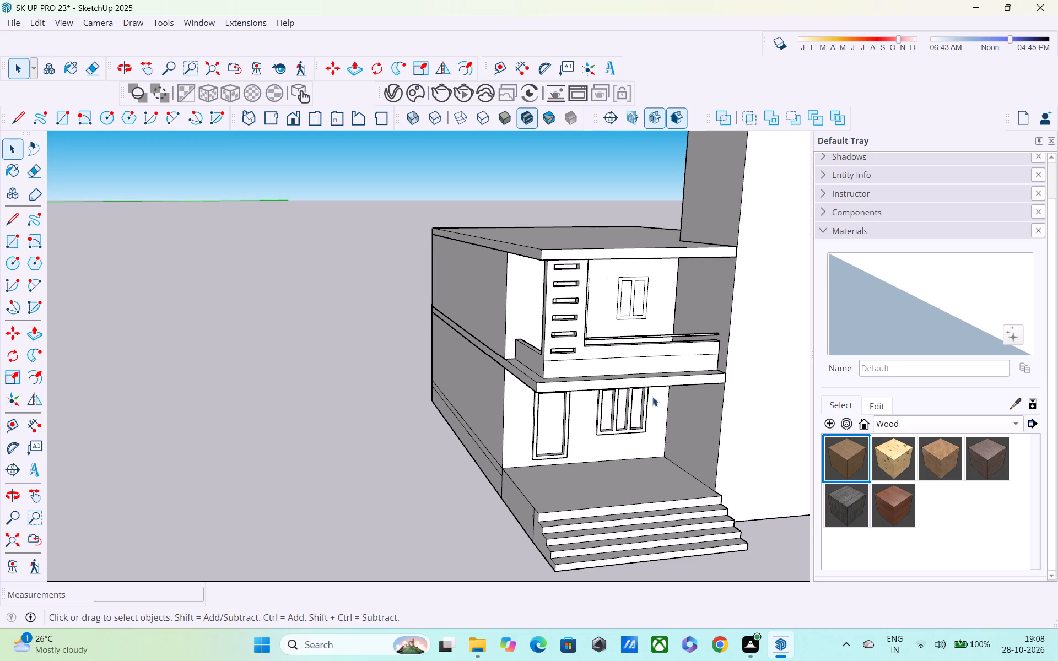
scroll(528, 401, "up", 3)
middle_click_drag(503, 347, 522, 336)
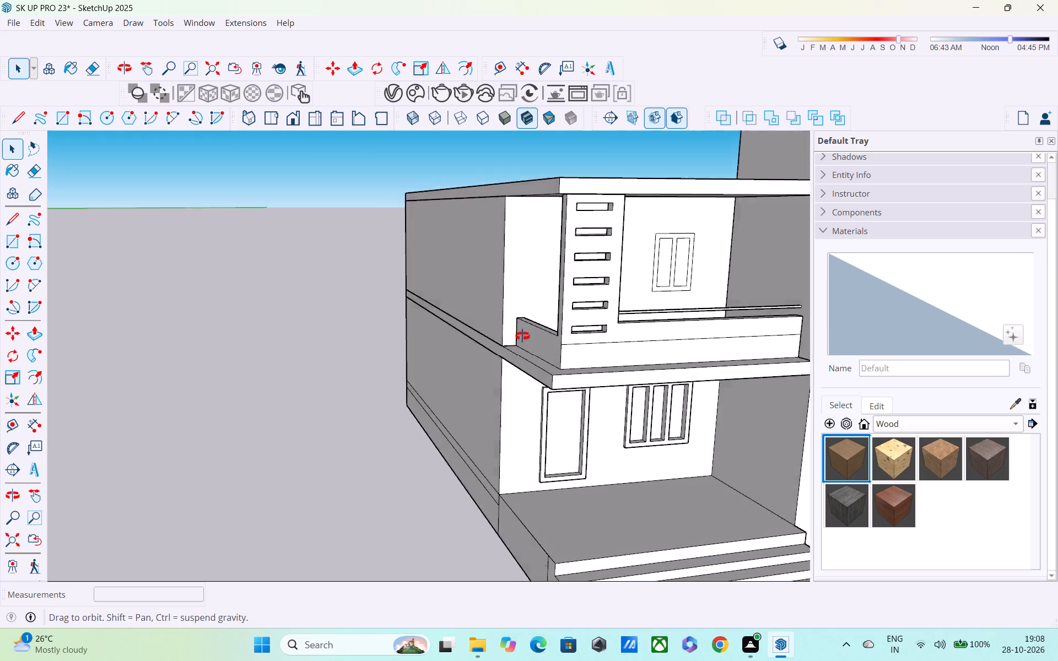
middle_click_drag(522, 336, 560, 307)
scroll(577, 332, "up", 3)
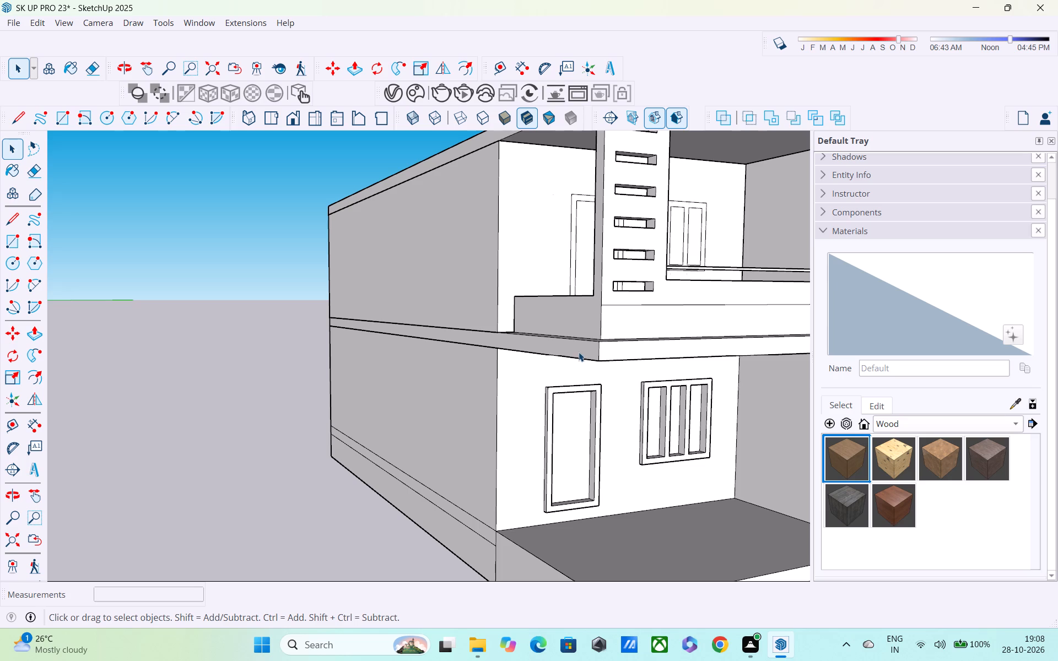
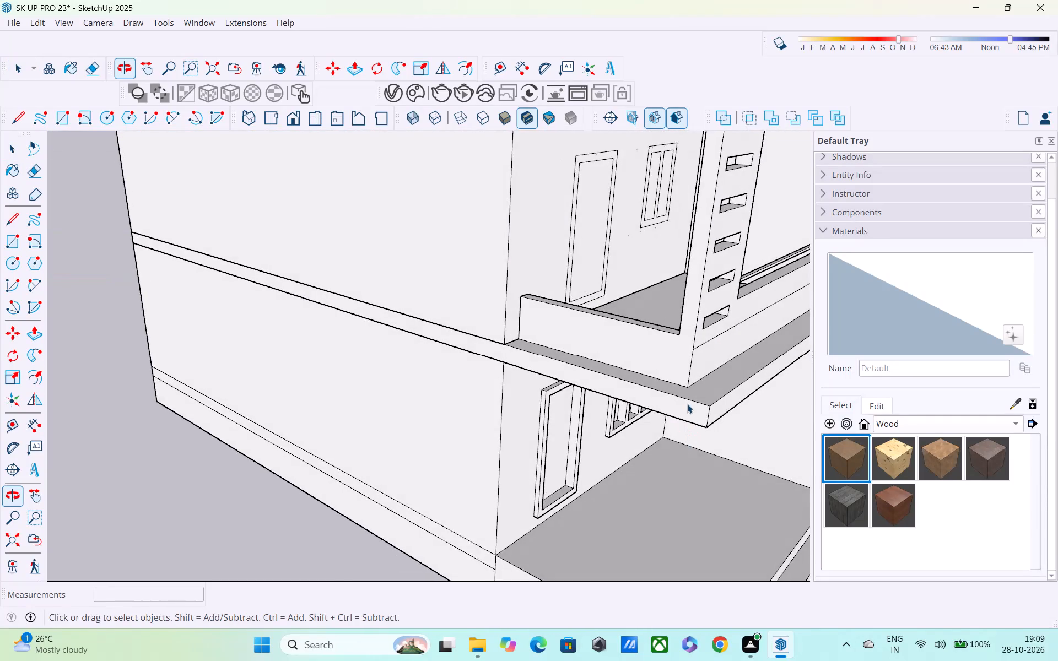
Examine the upper balcony's slab, slotted pillar and railing bar from the front, above and the tower side of the house.
scroll(688, 403, "up", 3)
middle_click_drag(687, 397, 558, 332)
scroll(548, 326, "down", 6)
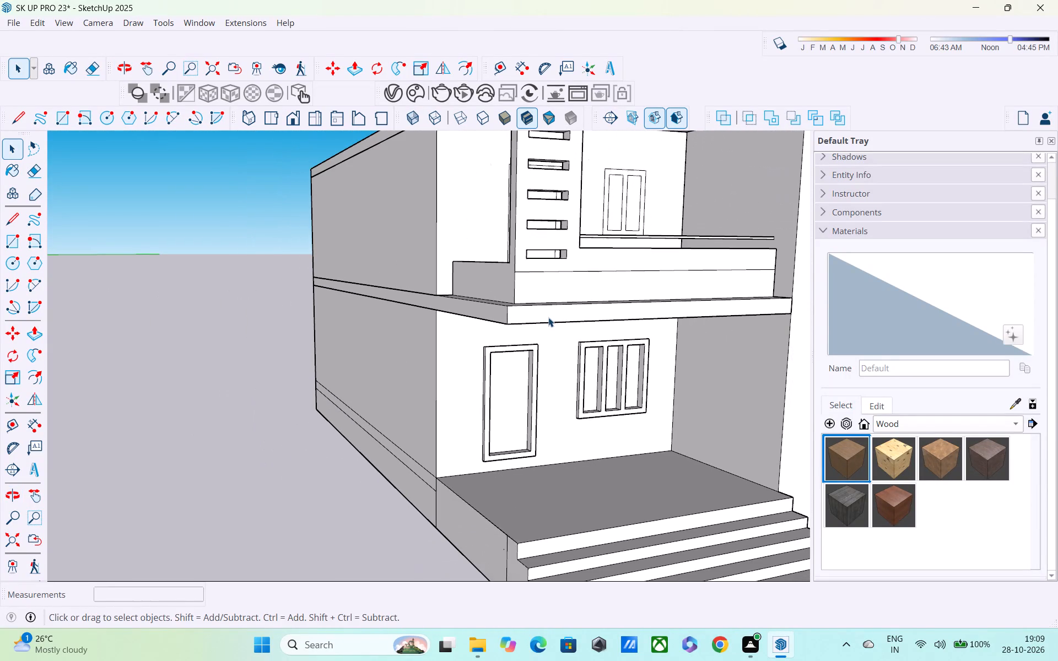
middle_click_drag(548, 318, 782, 464)
middle_click_drag(783, 462, 546, 386)
scroll(528, 400, "down", 1)
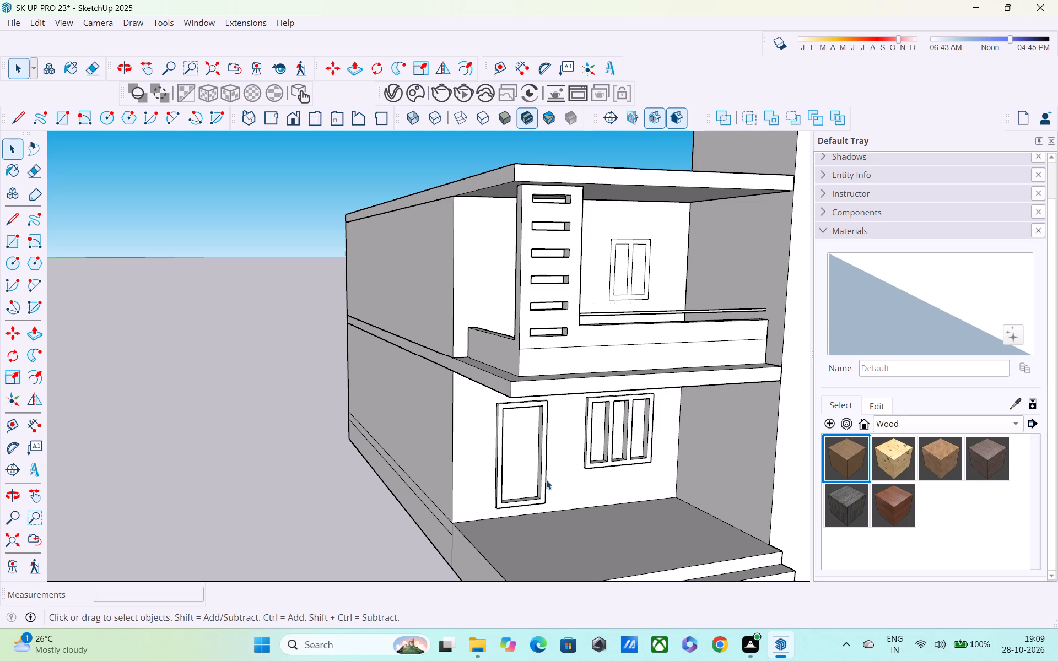
scroll(546, 480, "down", 5)
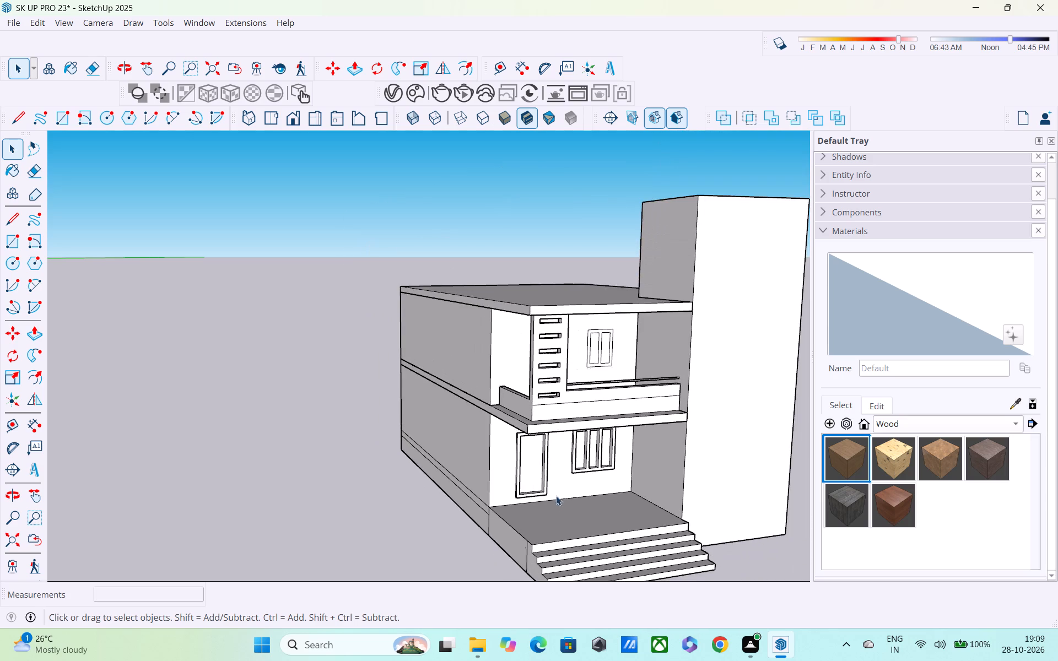
middle_click_drag(559, 501, 466, 506, "shift")
middle_click_drag(721, 439, 738, 489)
scroll(702, 452, "up", 3)
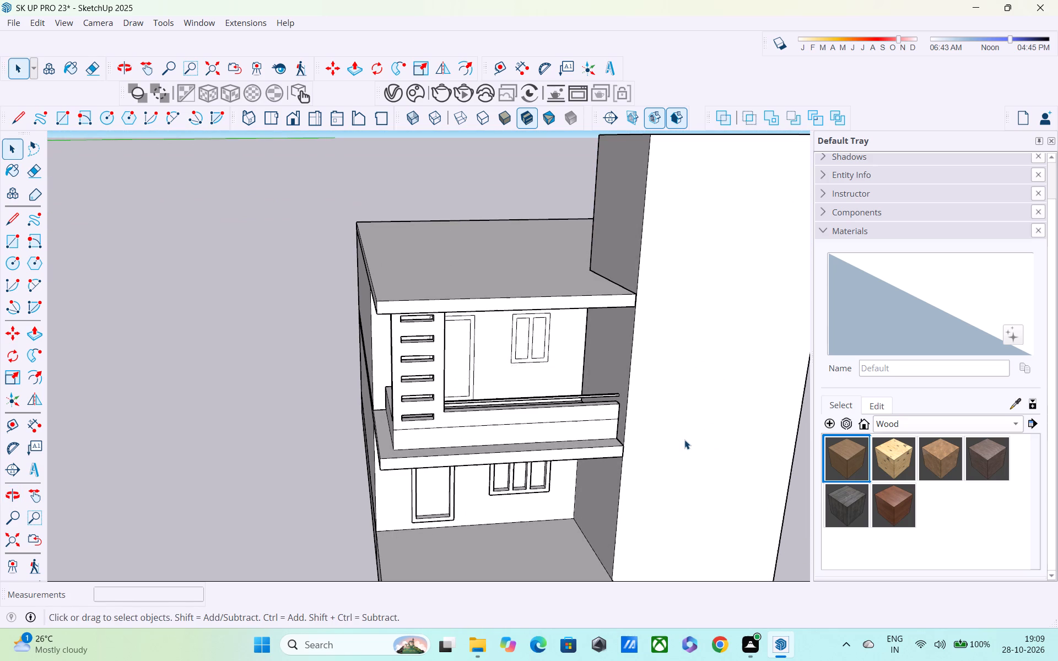
middle_click_drag(686, 443, 644, 370)
scroll(643, 370, "down", 5)
scroll(661, 462, "up", 1)
middle_click_drag(661, 464, 533, 427)
scroll(532, 427, "down", 3)
middle_click_drag(533, 441, 533, 441)
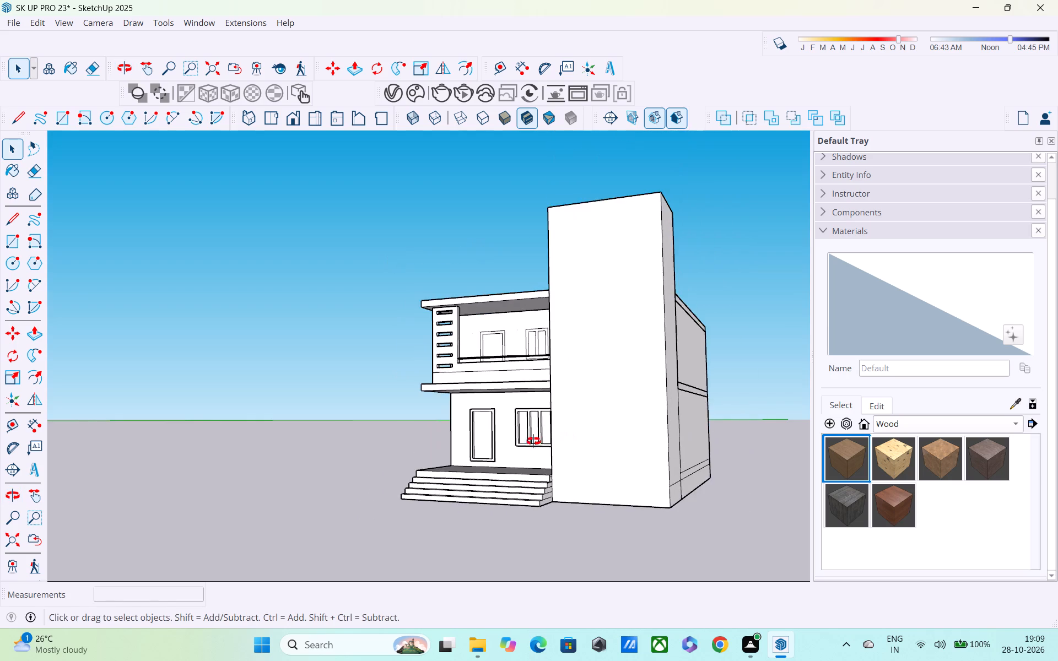
middle_click_drag(533, 441, 877, 555)
scroll(498, 401, "up", 2)
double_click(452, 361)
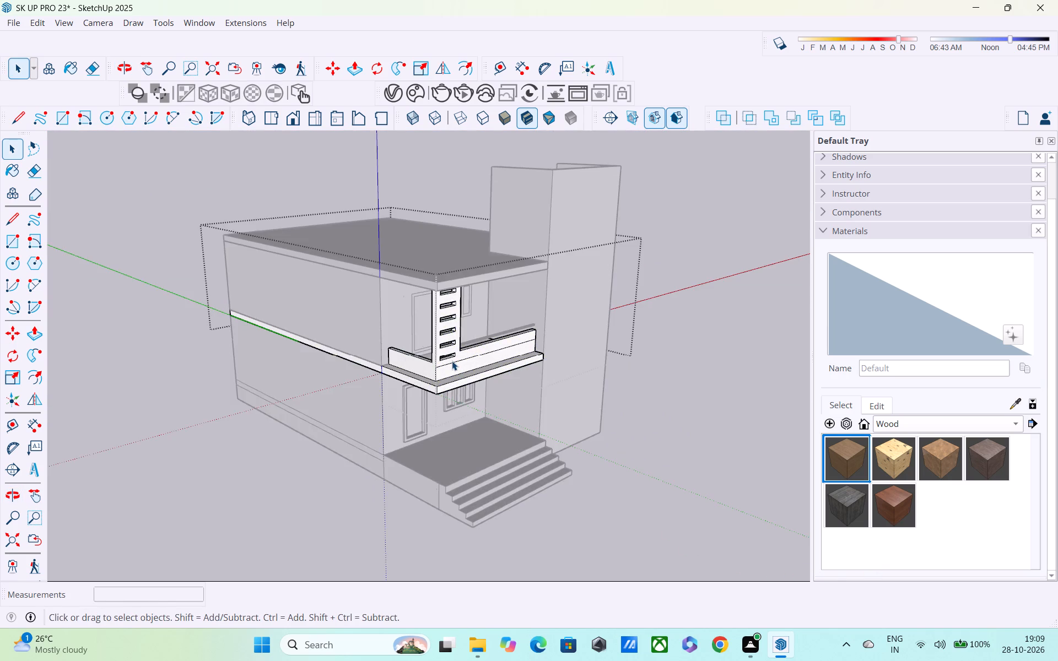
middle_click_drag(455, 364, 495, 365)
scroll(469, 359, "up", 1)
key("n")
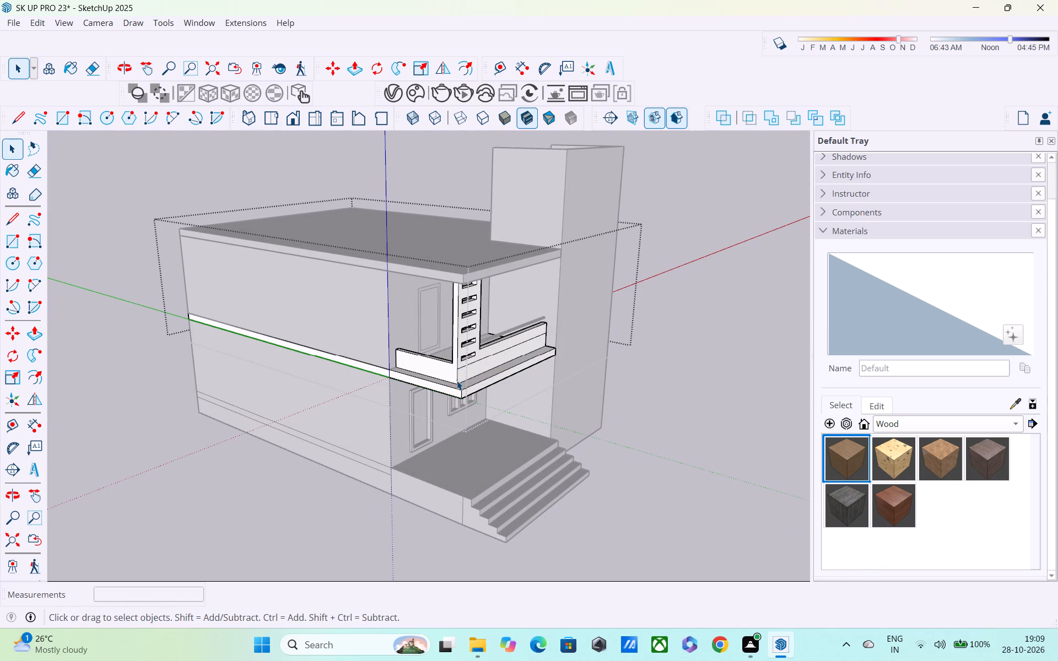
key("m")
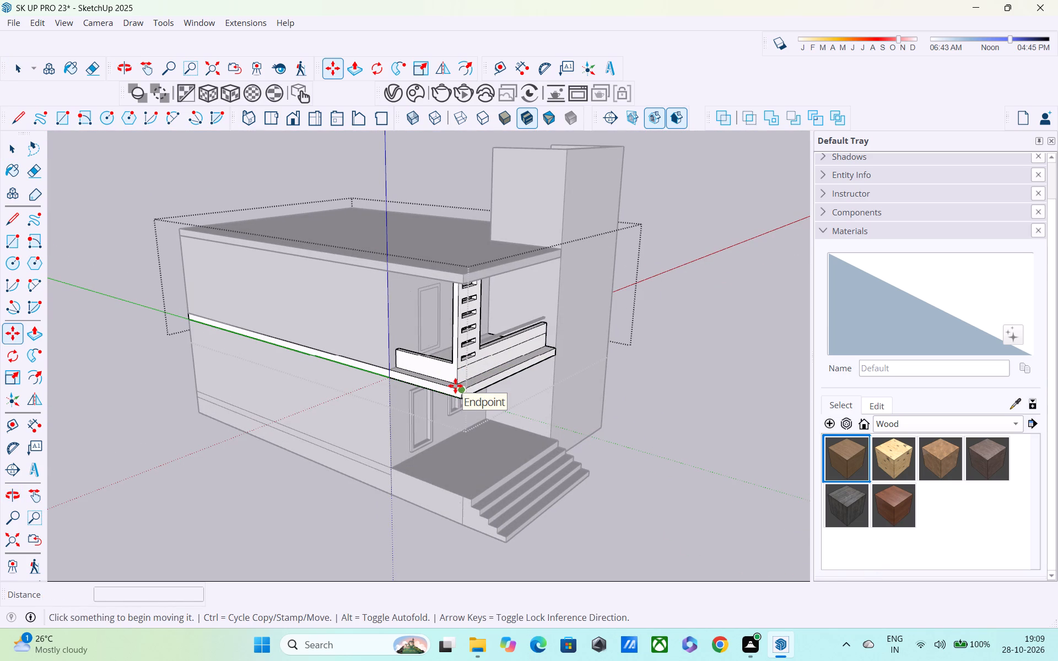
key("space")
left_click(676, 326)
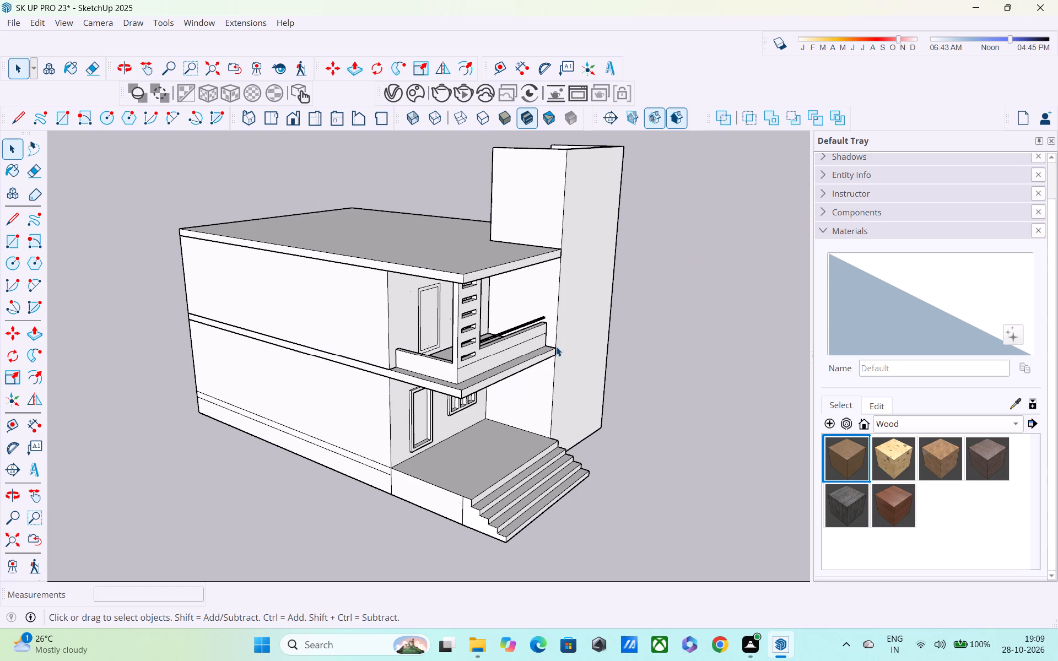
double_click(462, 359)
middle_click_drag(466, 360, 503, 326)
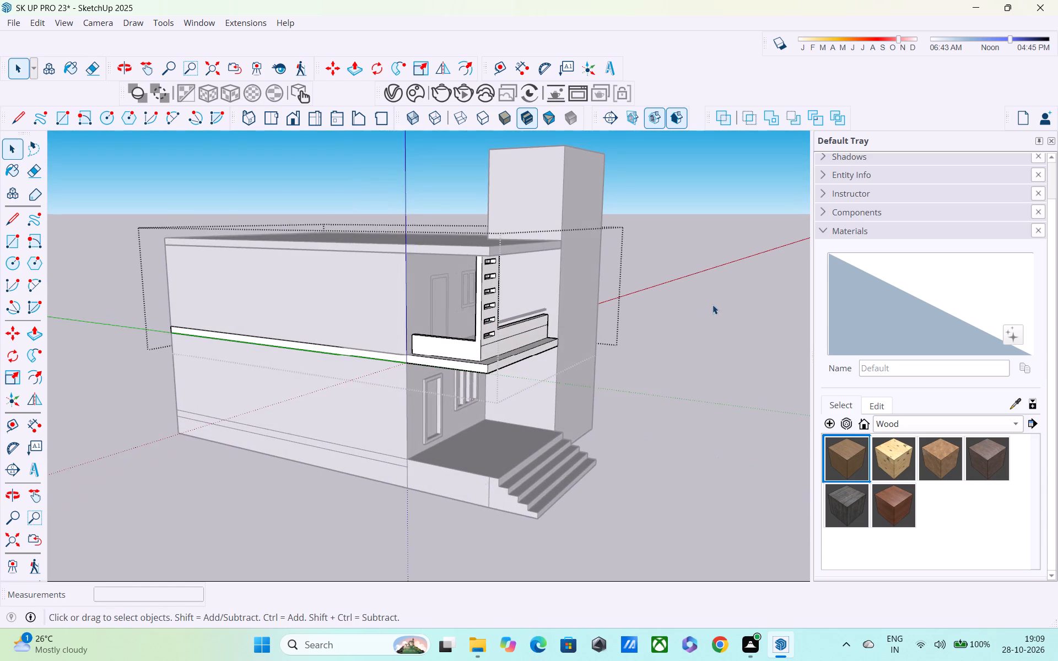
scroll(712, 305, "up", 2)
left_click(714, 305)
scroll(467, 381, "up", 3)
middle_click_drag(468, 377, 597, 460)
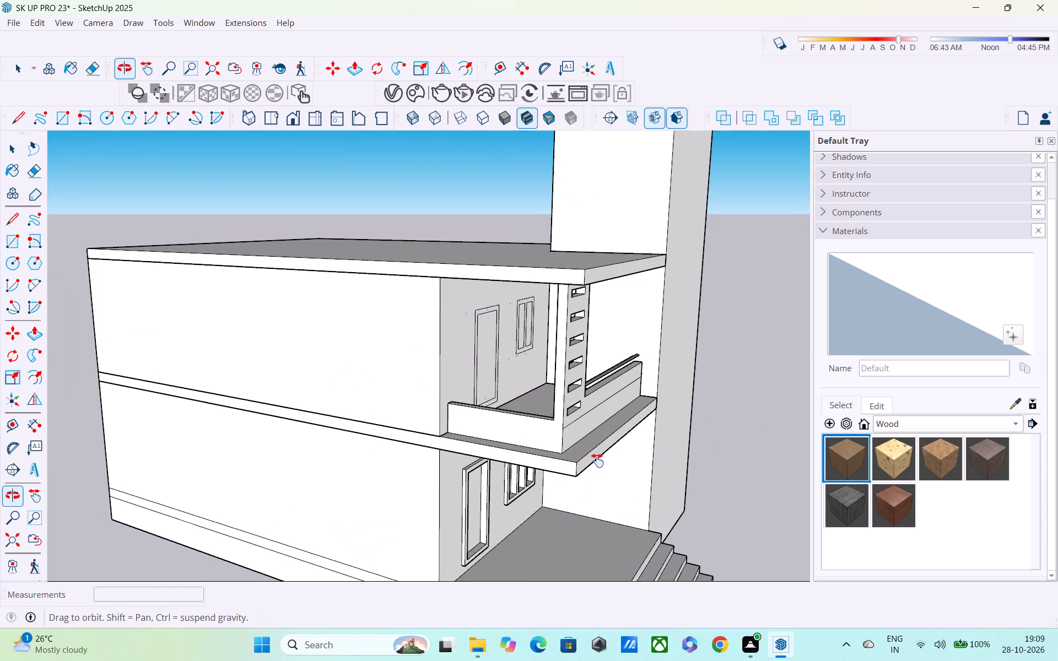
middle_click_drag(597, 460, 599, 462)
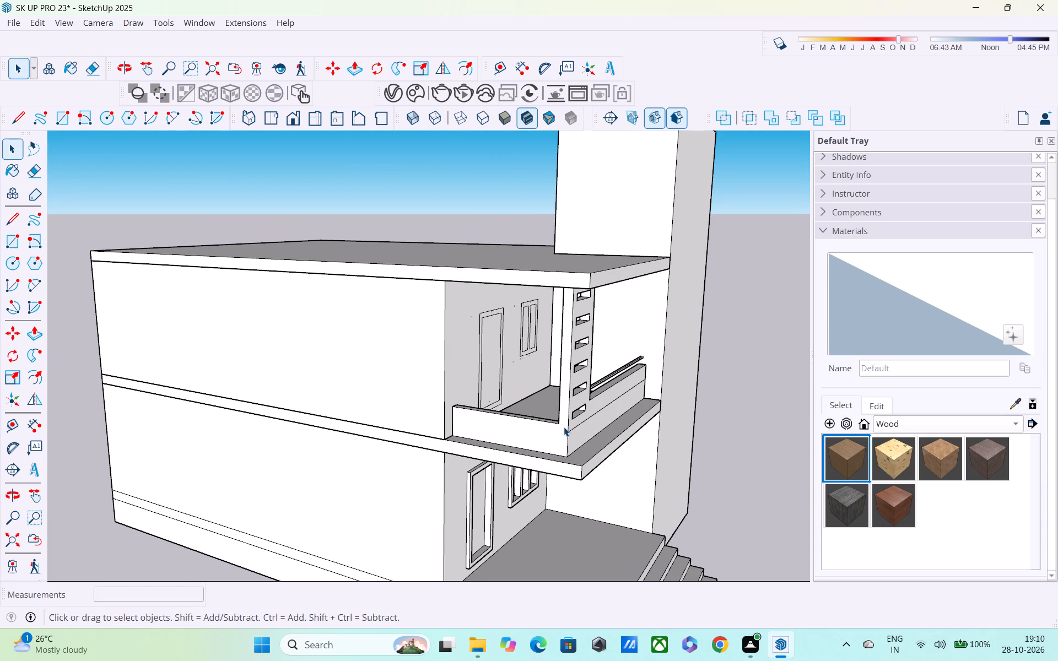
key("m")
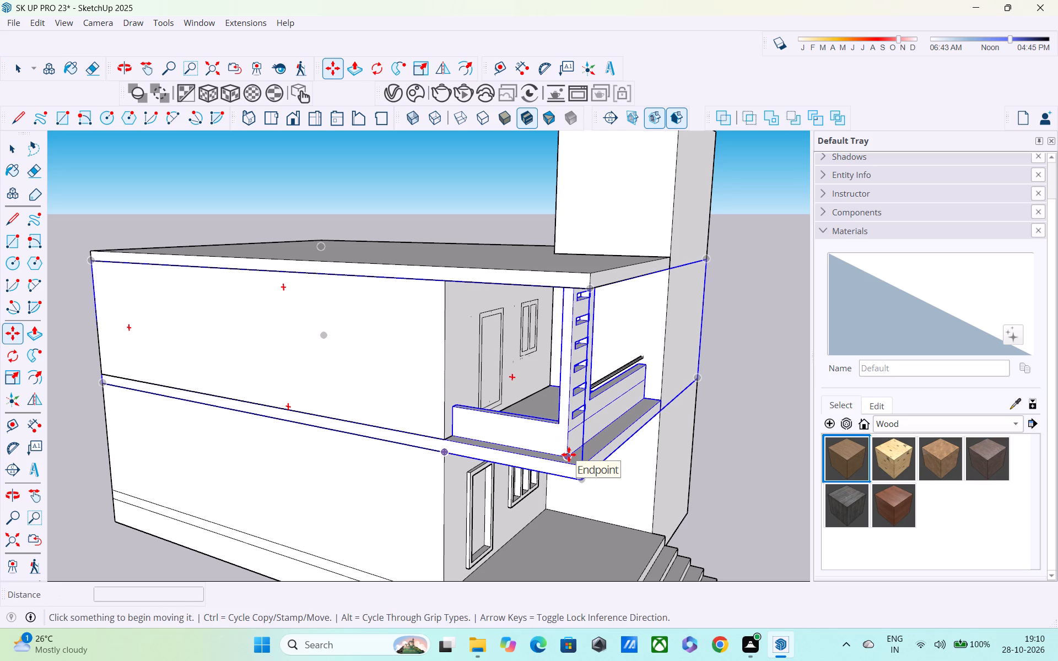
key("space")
Start moving the upper balcony's group from the bottom corner of the slotted pillar.
middle_click_drag(589, 465, 567, 438)
scroll(564, 435, "down", 4)
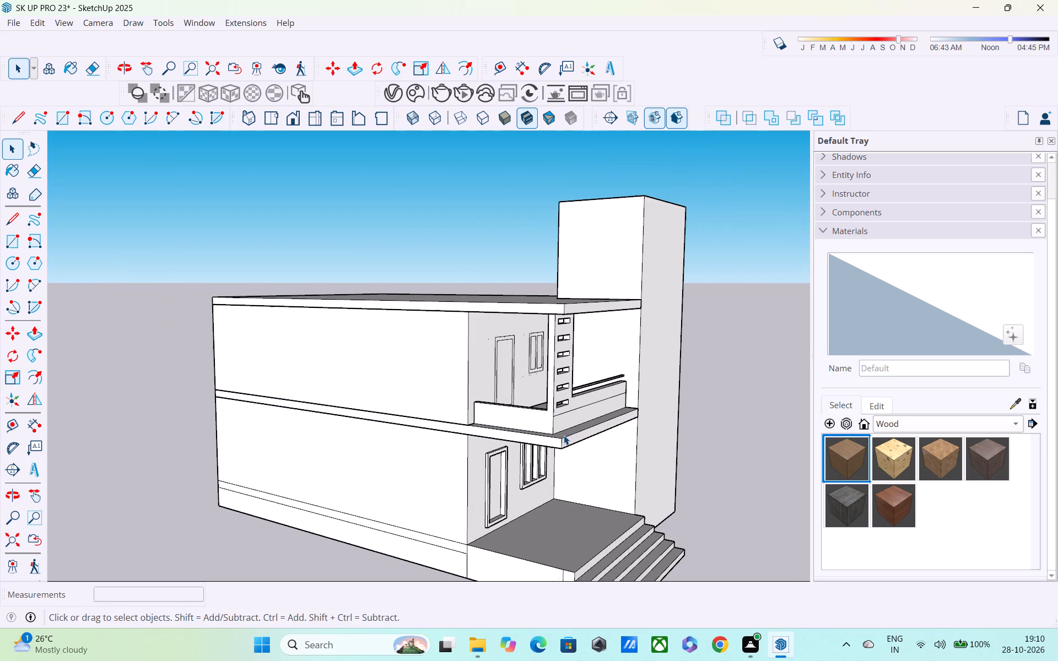
middle_click_drag(569, 442, 596, 508, "shift")
scroll(580, 453, "up", 2)
middle_click_drag(580, 468, 522, 409)
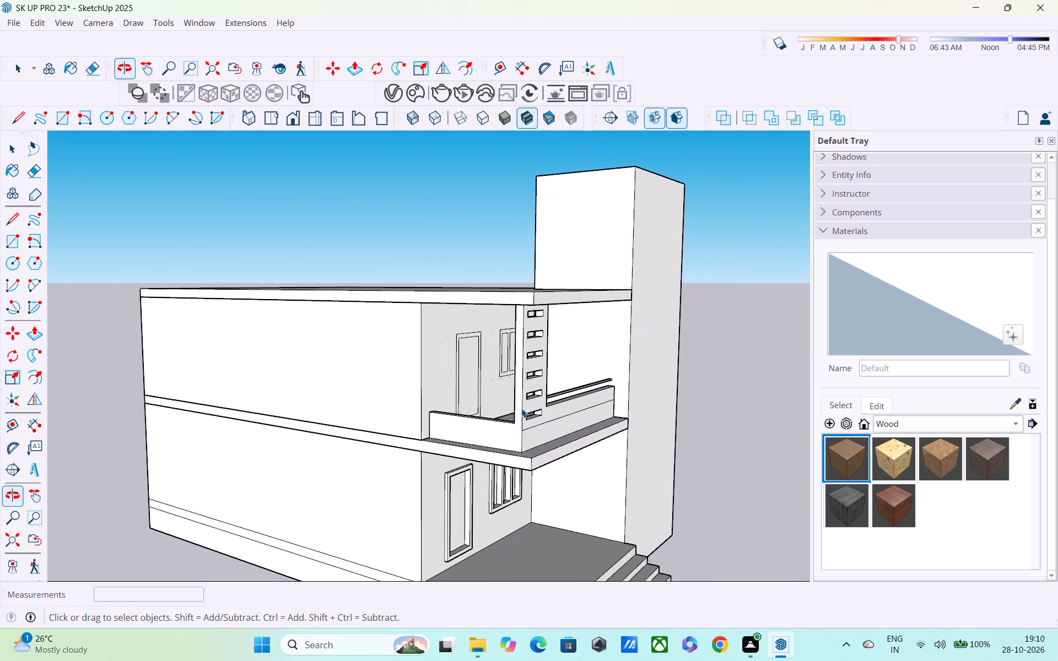
scroll(521, 426, "down", 3)
scroll(522, 440, "up", 1)
middle_click_drag(522, 441, 515, 456)
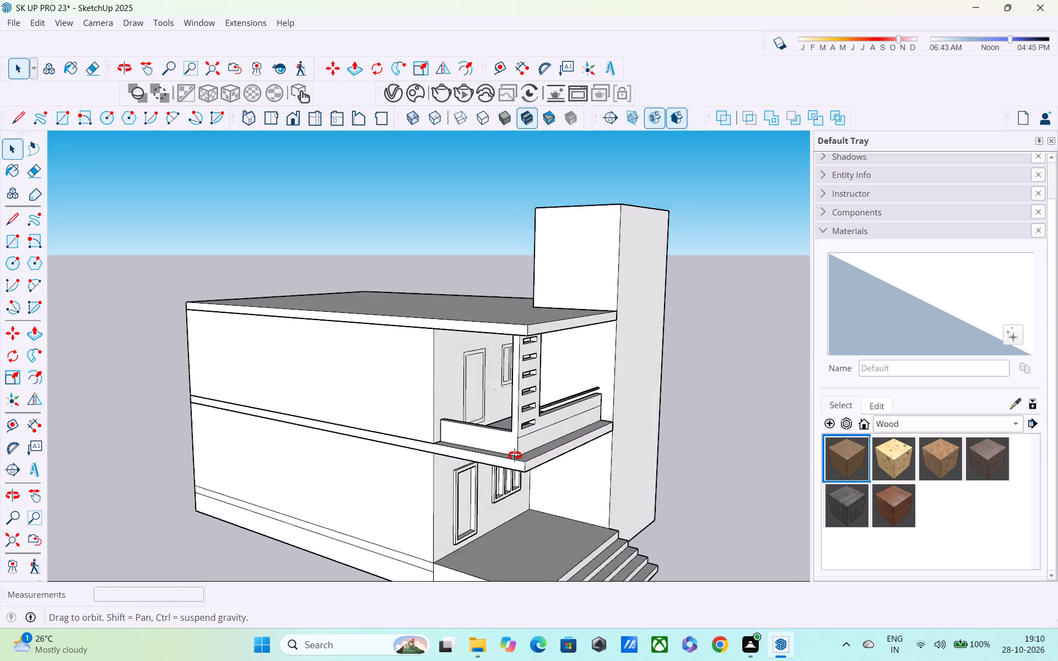
middle_click_drag(515, 456, 498, 473)
key("m")
left_click(503, 466)
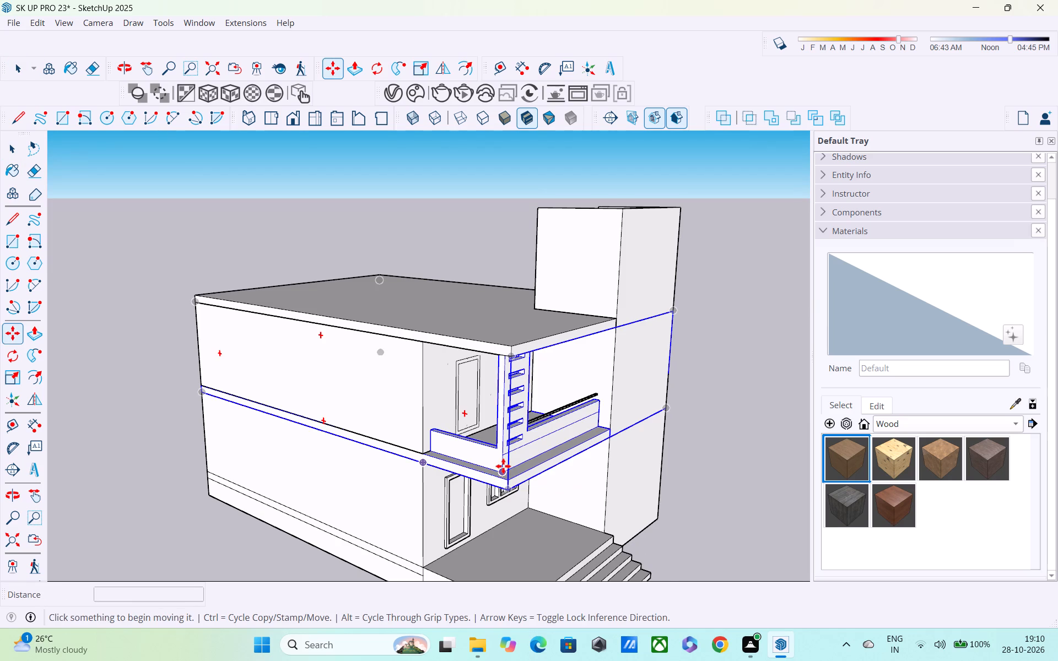
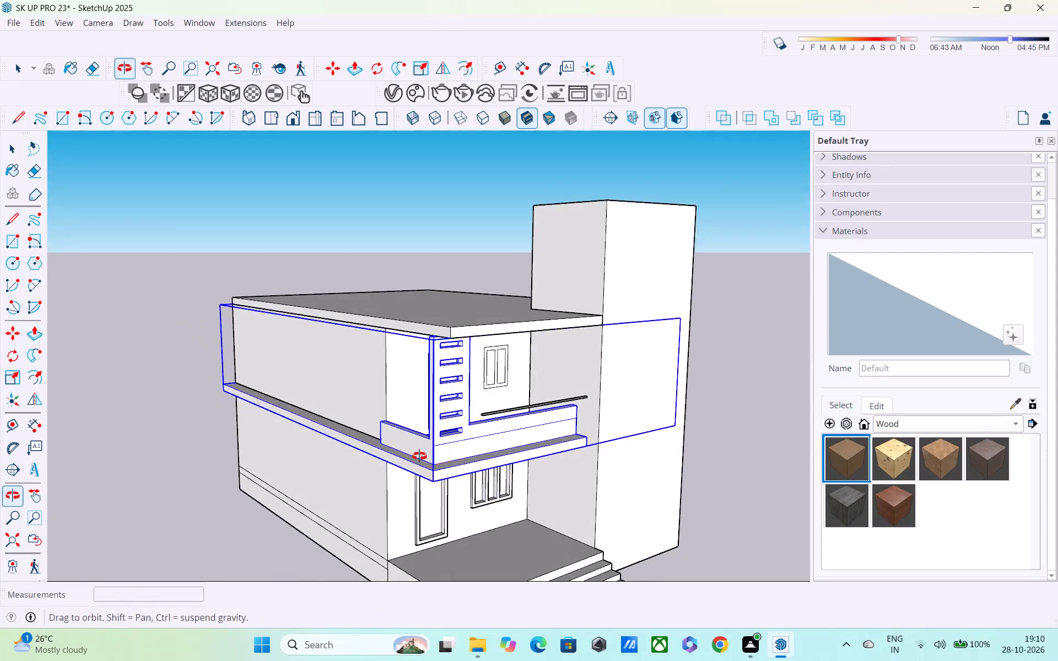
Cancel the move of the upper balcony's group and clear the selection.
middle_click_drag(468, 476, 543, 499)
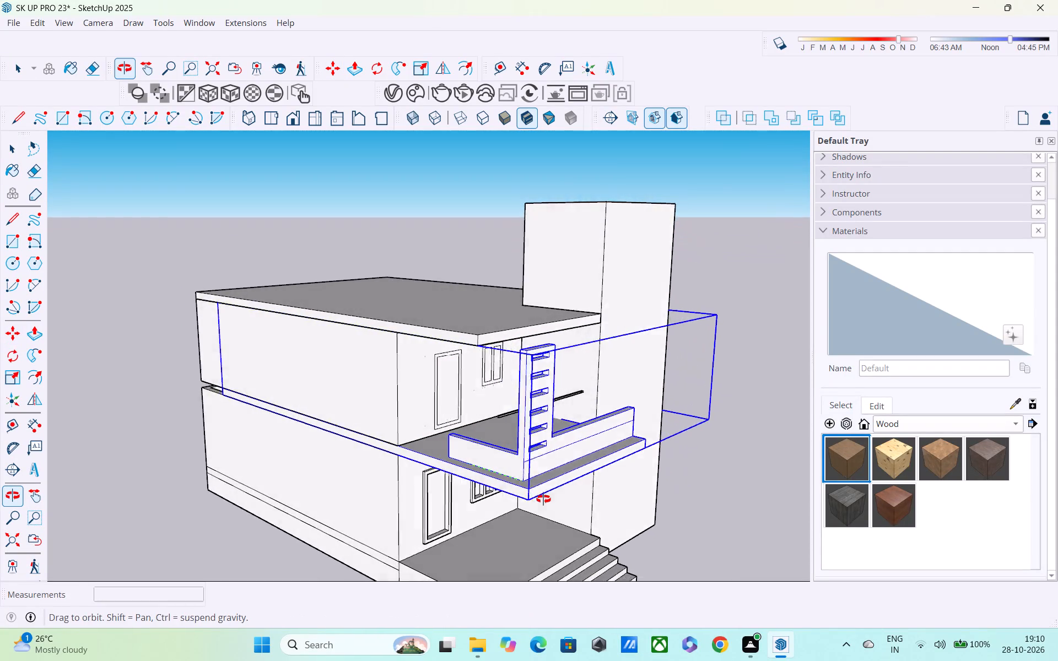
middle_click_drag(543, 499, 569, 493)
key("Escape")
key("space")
Examine the house exterior from the balcony front, the tower side and above.
scroll(579, 493, "down", 1)
middle_click_drag(580, 494, 480, 455)
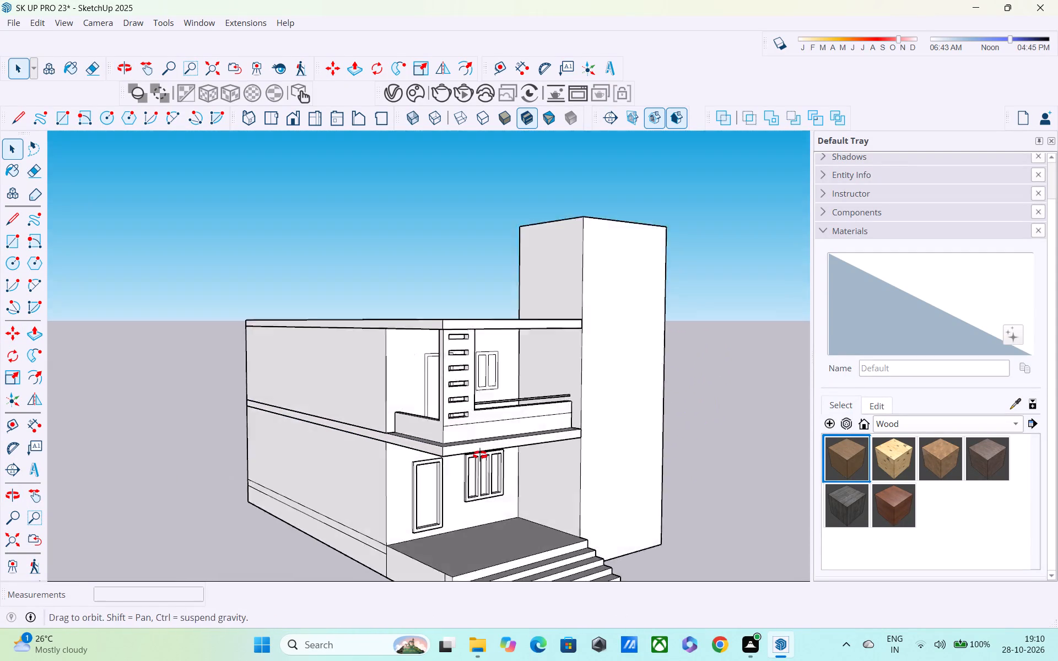
middle_click_drag(480, 455, 461, 444)
scroll(559, 427, "down", 3)
middle_click_drag(644, 439, 425, 453)
key("space")
middle_click_drag(685, 408, 544, 527)
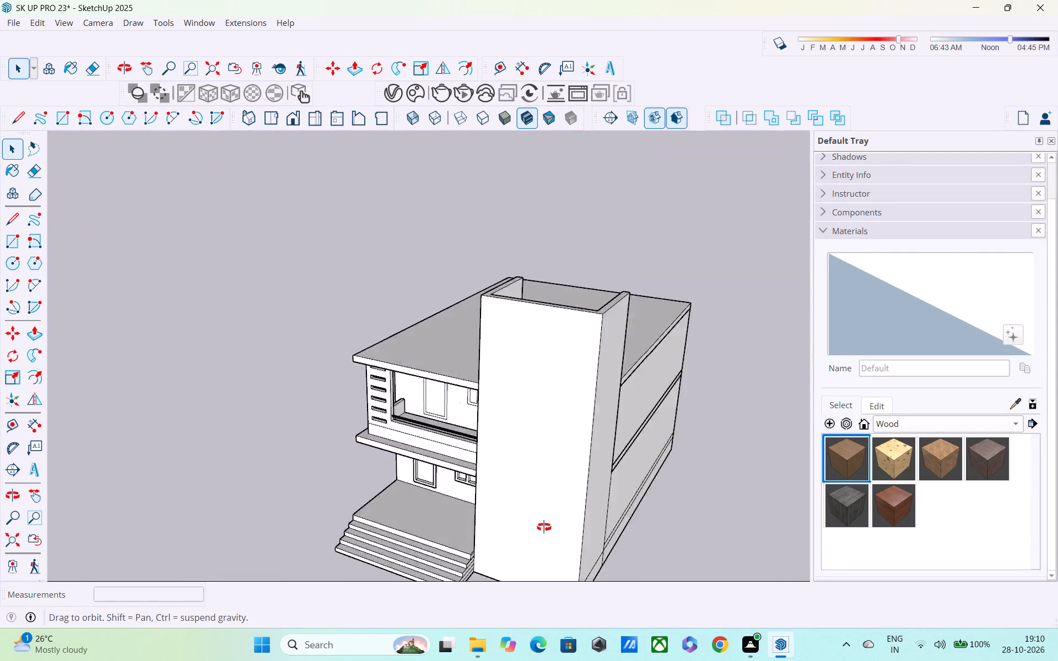
middle_click_drag(544, 527, 454, 522)
middle_click_drag(457, 494, 653, 410)
scroll(591, 416, "down", 3)
middle_click_drag(563, 447, 784, 414)
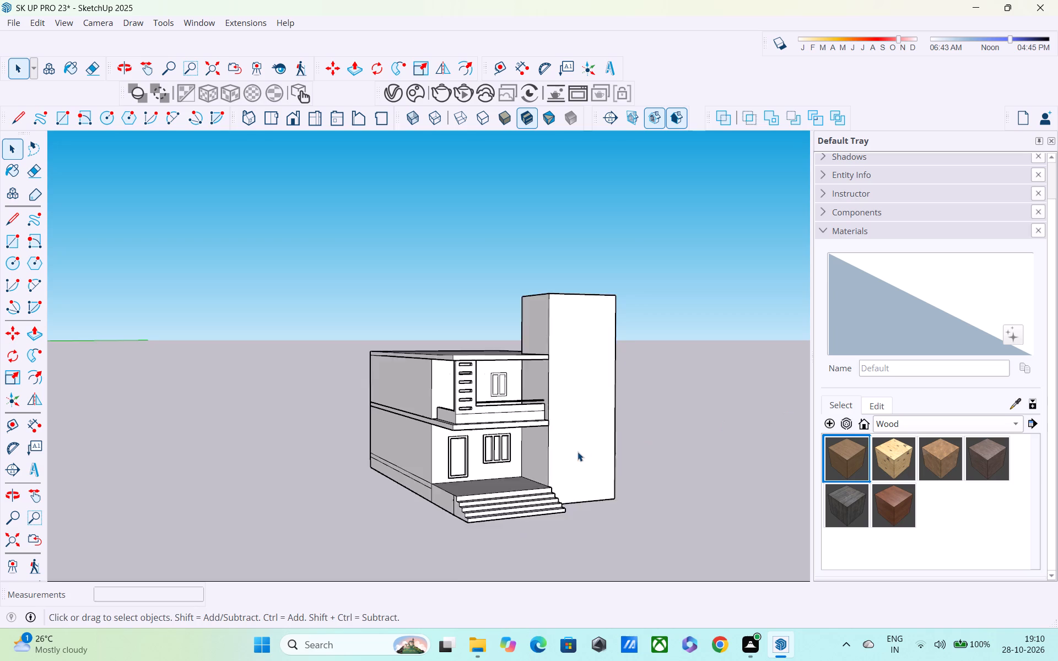
scroll(577, 452, "up", 4)
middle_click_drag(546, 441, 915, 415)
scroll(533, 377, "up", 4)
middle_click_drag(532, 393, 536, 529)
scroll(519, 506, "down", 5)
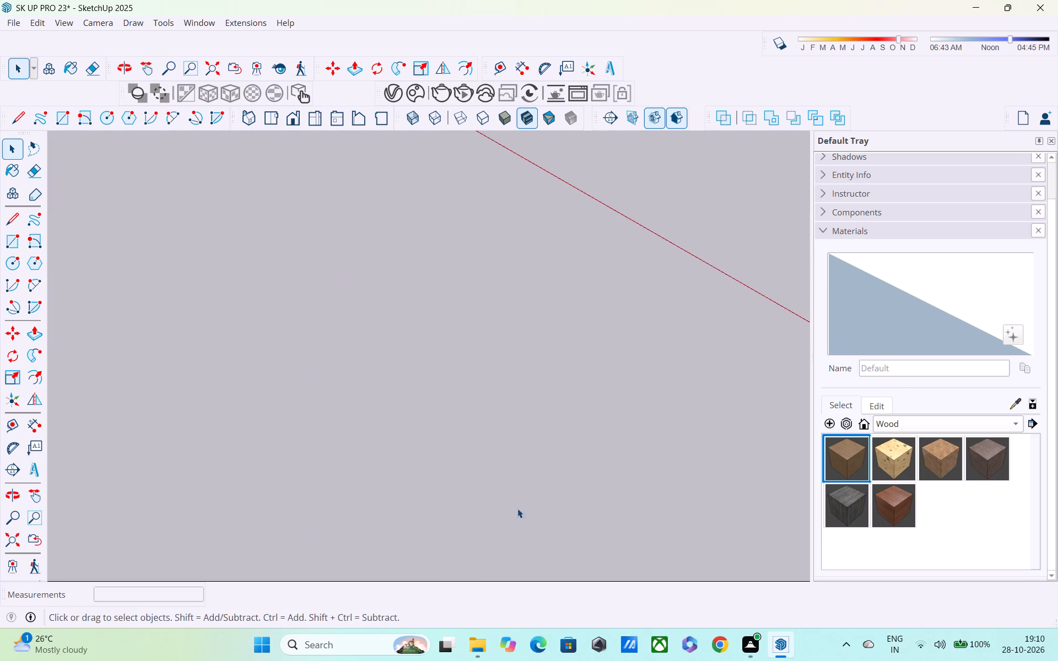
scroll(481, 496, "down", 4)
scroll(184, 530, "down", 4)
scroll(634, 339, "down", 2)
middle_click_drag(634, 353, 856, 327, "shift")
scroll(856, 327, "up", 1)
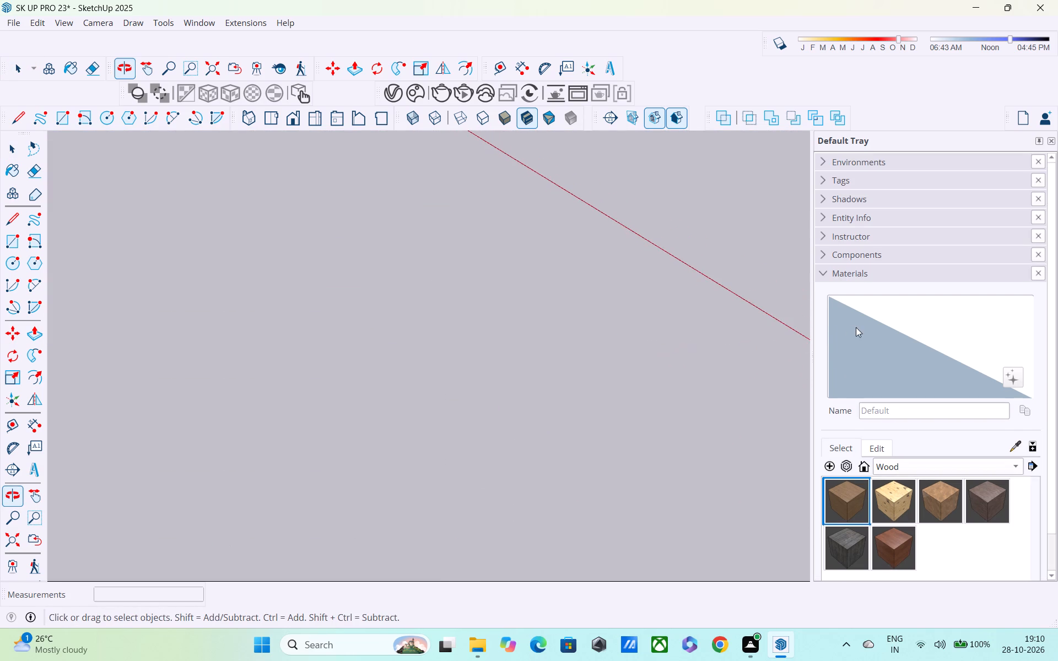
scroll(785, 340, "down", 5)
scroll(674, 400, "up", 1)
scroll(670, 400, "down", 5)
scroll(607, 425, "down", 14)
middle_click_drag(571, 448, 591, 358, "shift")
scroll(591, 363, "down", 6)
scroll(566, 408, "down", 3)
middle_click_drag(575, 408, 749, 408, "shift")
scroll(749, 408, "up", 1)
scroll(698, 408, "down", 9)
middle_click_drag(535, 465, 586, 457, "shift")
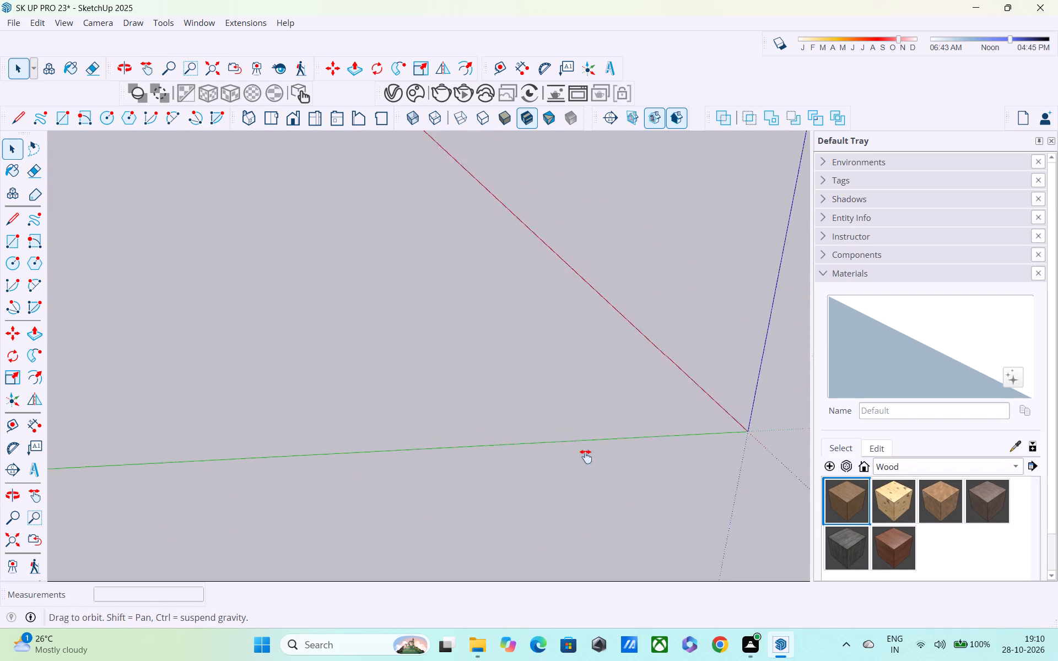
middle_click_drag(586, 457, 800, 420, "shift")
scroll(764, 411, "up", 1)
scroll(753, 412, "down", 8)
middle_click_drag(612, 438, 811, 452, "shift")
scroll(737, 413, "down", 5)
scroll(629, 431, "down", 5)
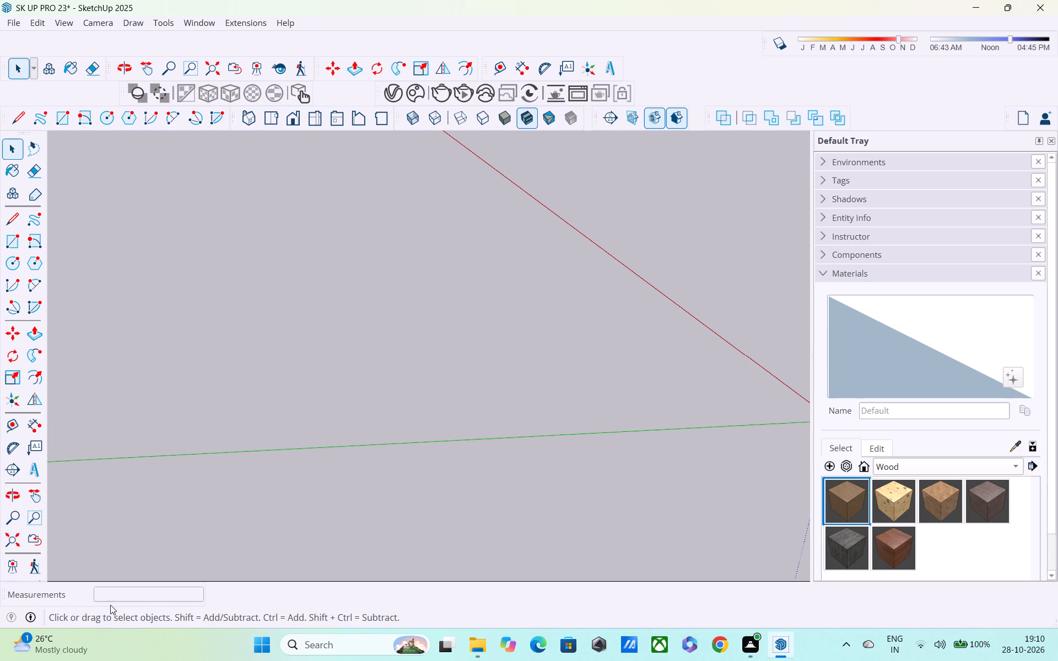
Bring the whole model back into view with Zoom Extents and examine the upper balcony's parapet, pillar and slab up close.
left_click(13, 539)
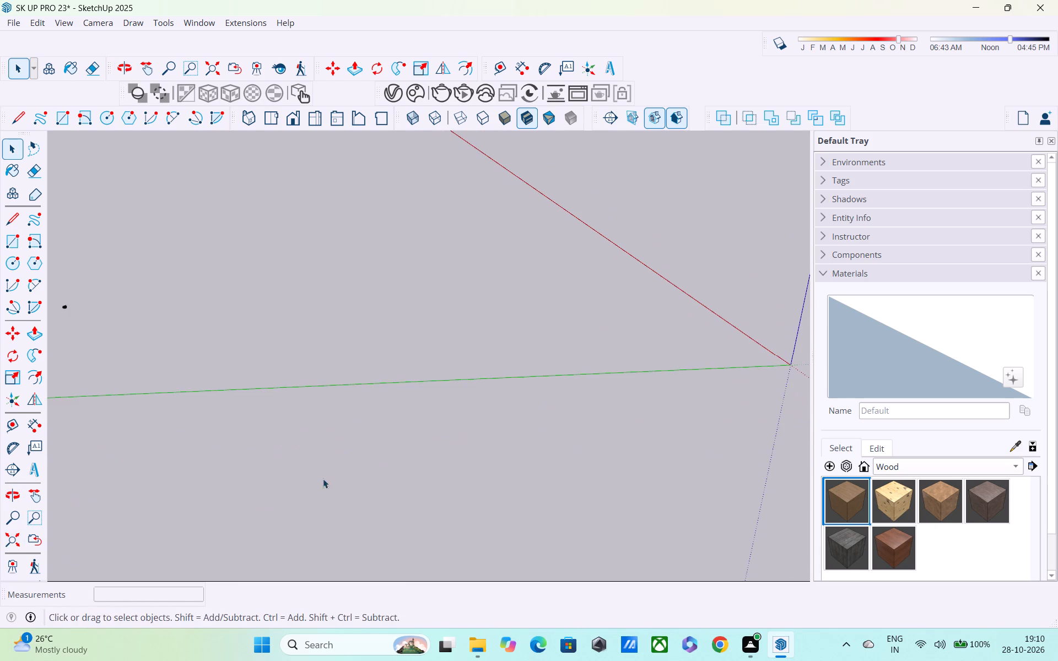
middle_click_drag(393, 460, 636, 494)
scroll(324, 361, "up", 3)
middle_click_drag(273, 338, 276, 340, "shift")
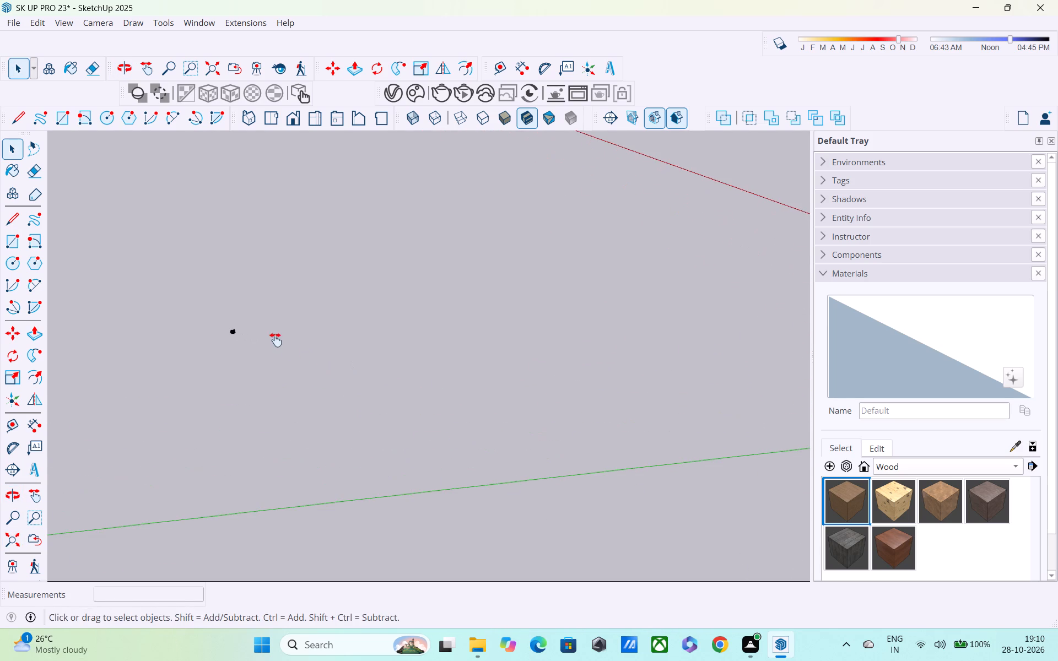
middle_click_drag(276, 340, 431, 380, "shift")
scroll(414, 371, "up", 6)
middle_click_drag(405, 370, 304, 360)
scroll(382, 370, "up", 4)
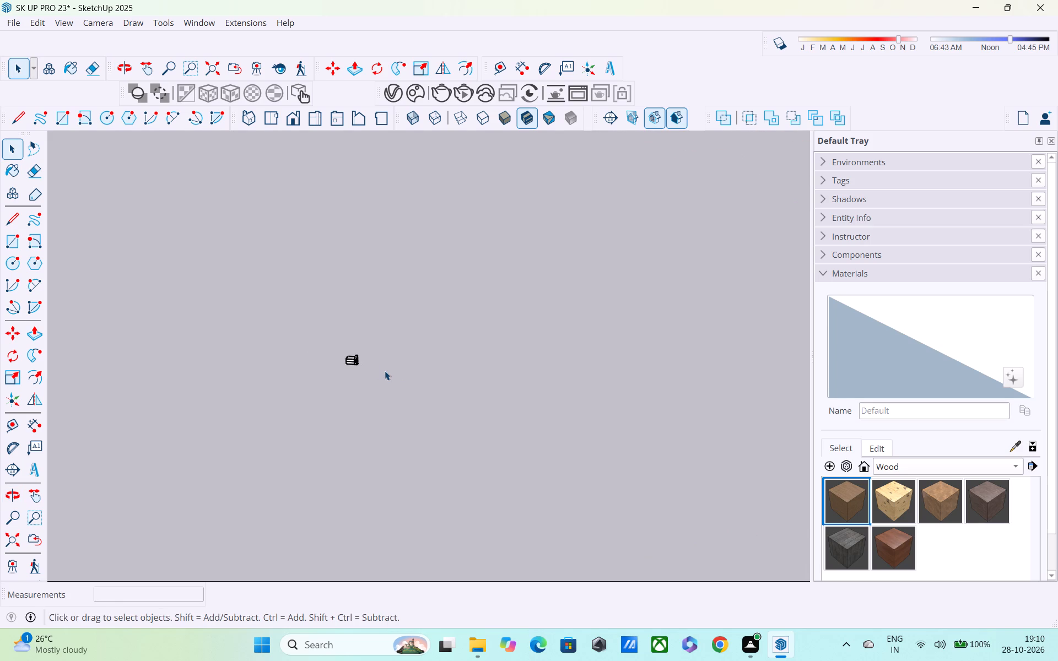
scroll(385, 371, "up", 13)
middle_click_drag(352, 373, 261, 348)
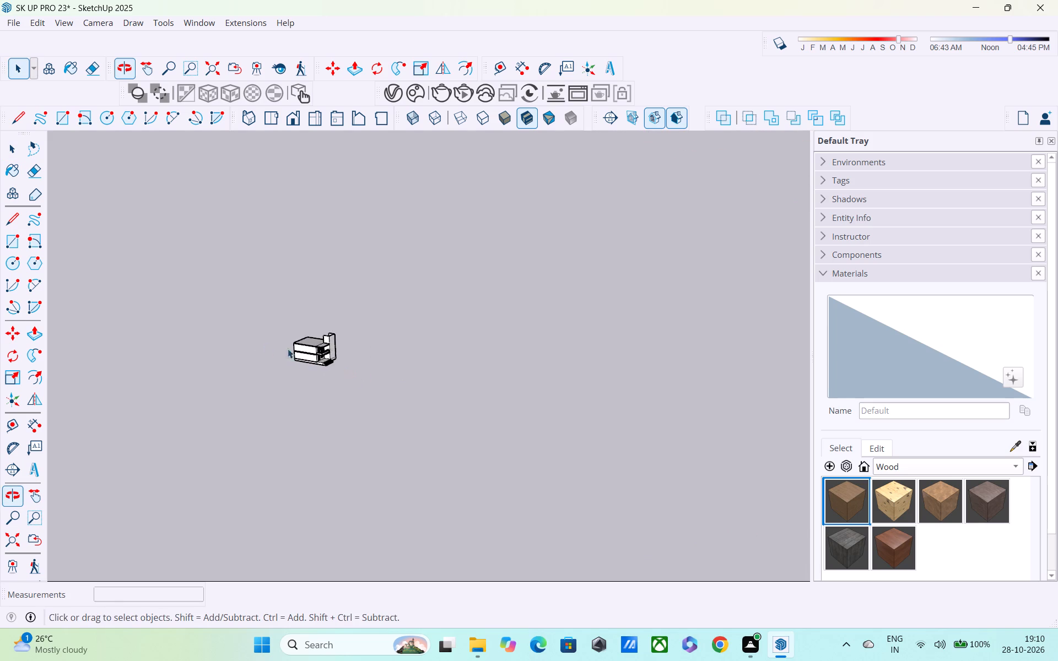
scroll(304, 362, "up", 14)
middle_click_drag(360, 355, 499, 394, "shift")
scroll(497, 394, "up", 4)
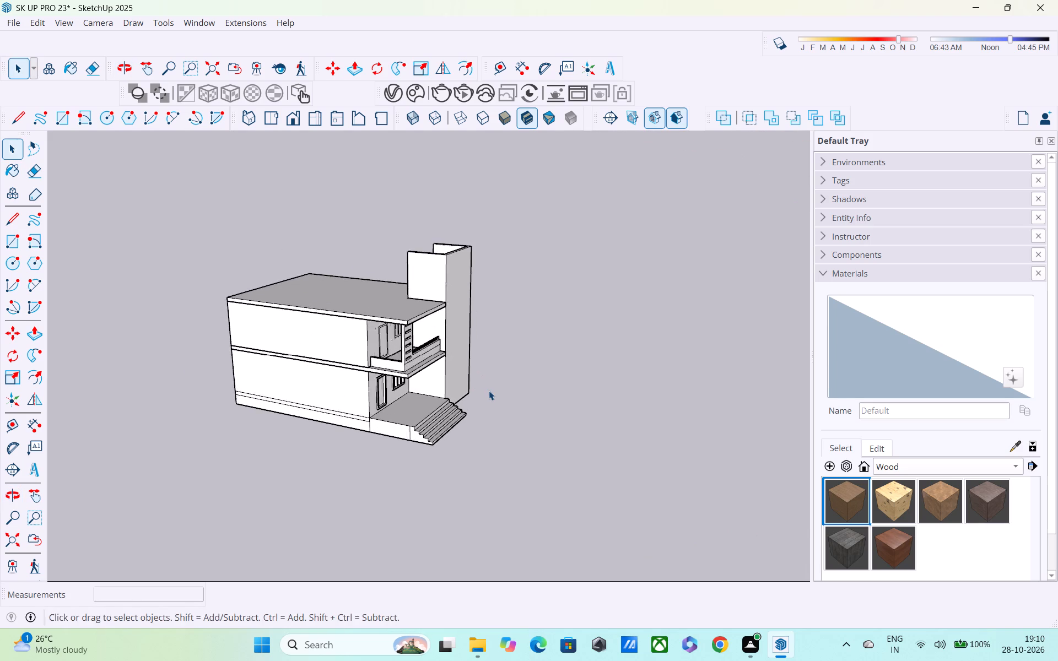
middle_click_drag(489, 391, 337, 342)
scroll(340, 334, "up", 11)
middle_click_drag(394, 356, 545, 409, "shift")
scroll(612, 405, "up", 4)
middle_click_drag(611, 399, 500, 400)
scroll(489, 399, "down", 4)
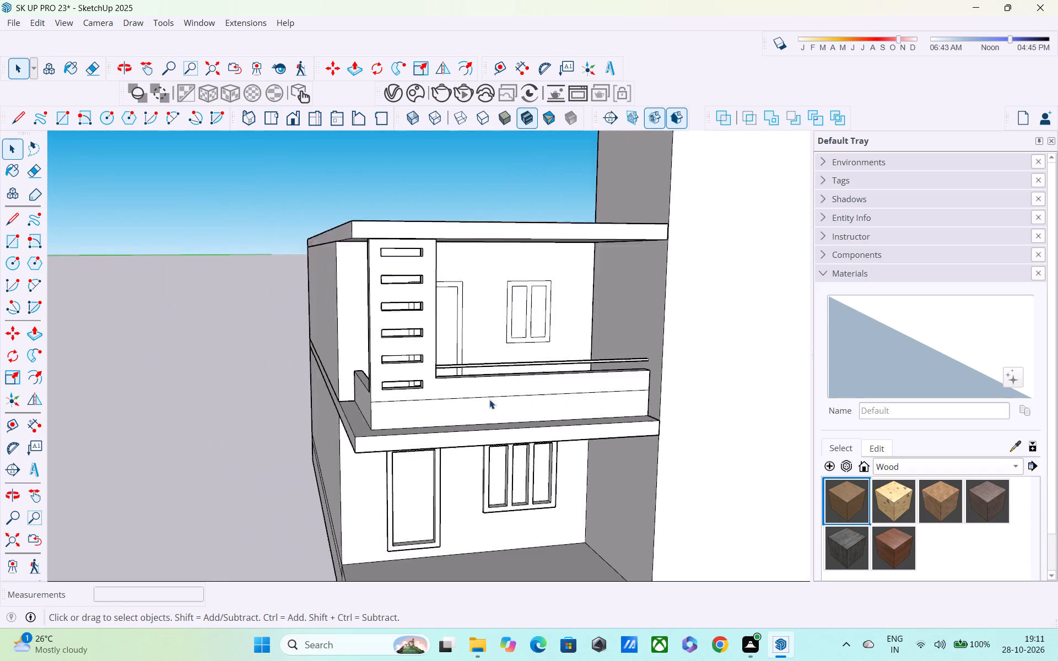
scroll(489, 399, "down", 2)
middle_click_drag(499, 406, 661, 451)
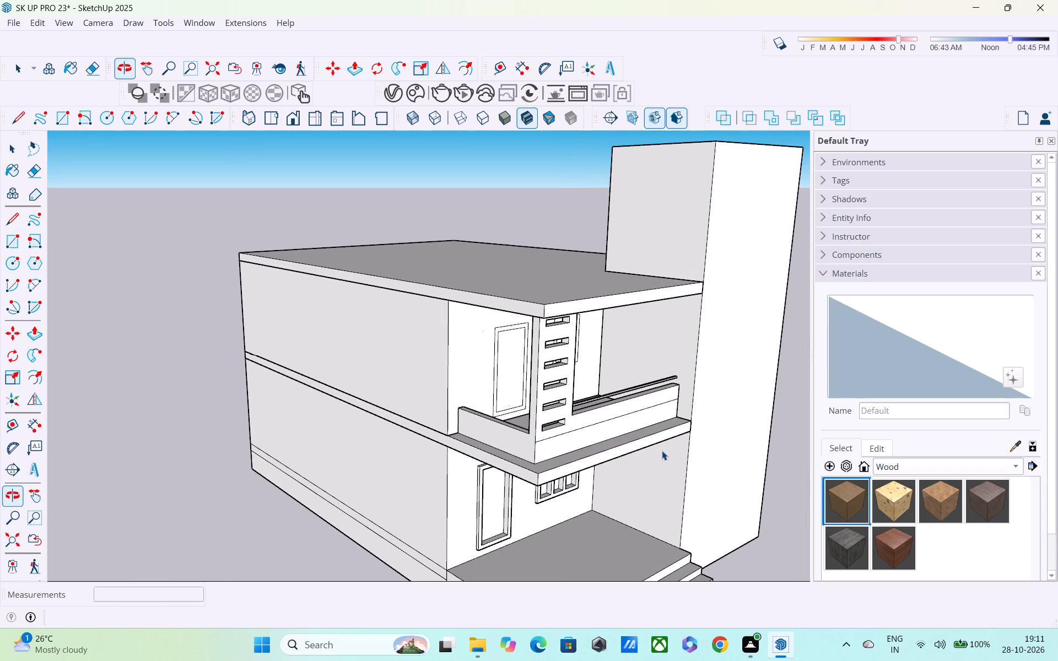
scroll(664, 440, "up", 3)
middle_click_drag(664, 440, 649, 434)
scroll(664, 440, "up", 2)
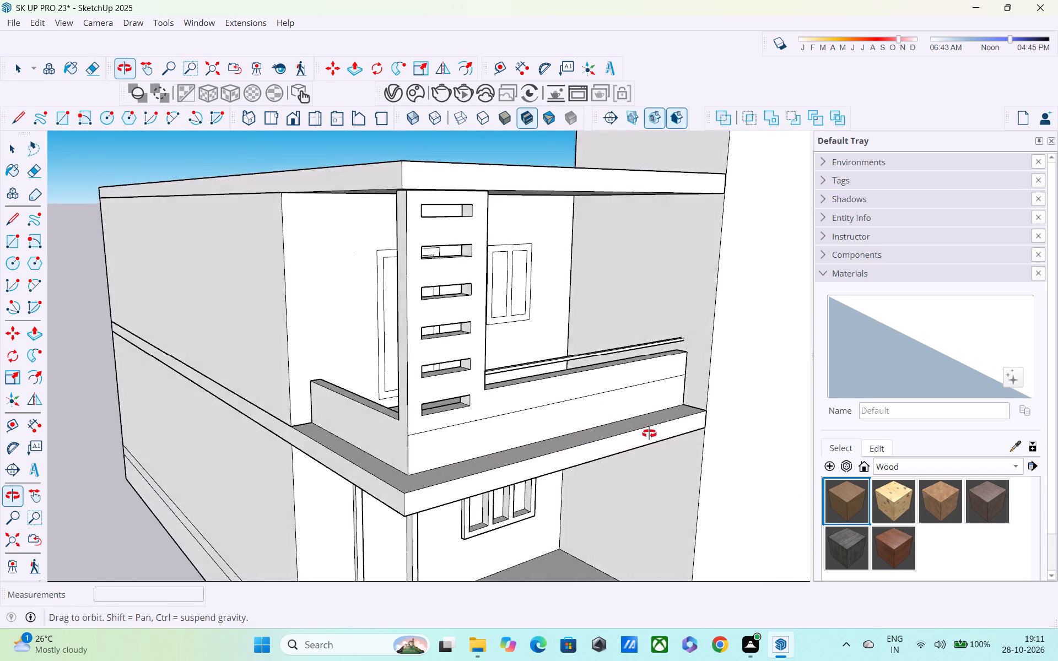
middle_click_drag(649, 434, 627, 409)
scroll(620, 407, "up", 4)
Inside the upper balcony's group, push/pull the slab's front face to align with the tower's front vertical edge, and leave the group.
double_click(611, 442)
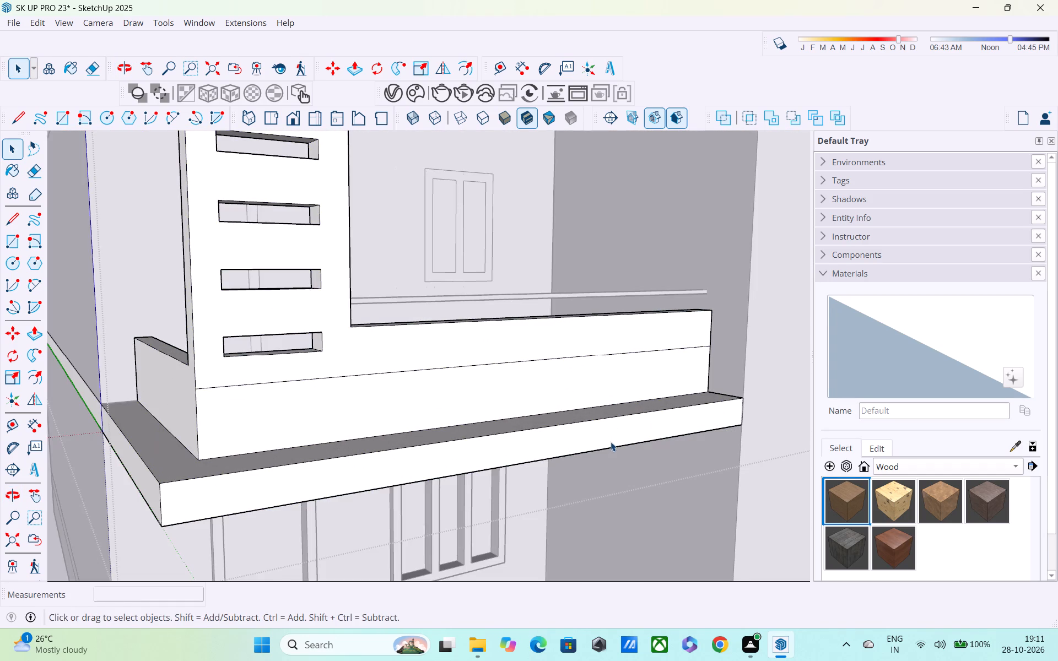
scroll(611, 442, "down", 2)
key("p")
left_click(607, 438)
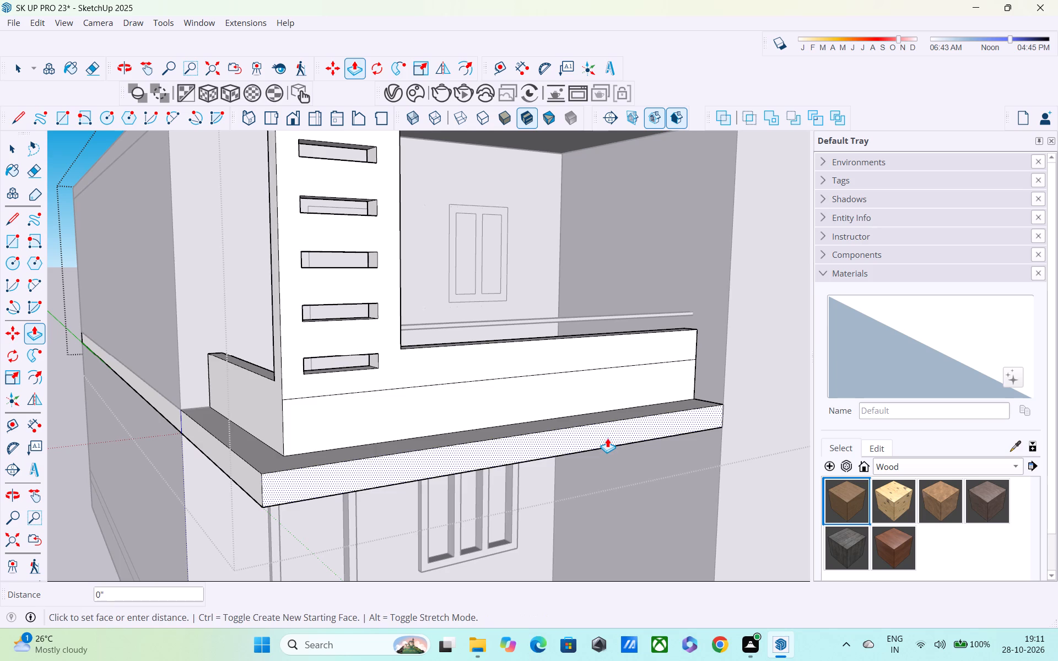
left_click(725, 381)
scroll(724, 398, "down", 5)
middle_click_drag(716, 410, 613, 430)
scroll(611, 430, "up", 1)
scroll(611, 430, "down", 5)
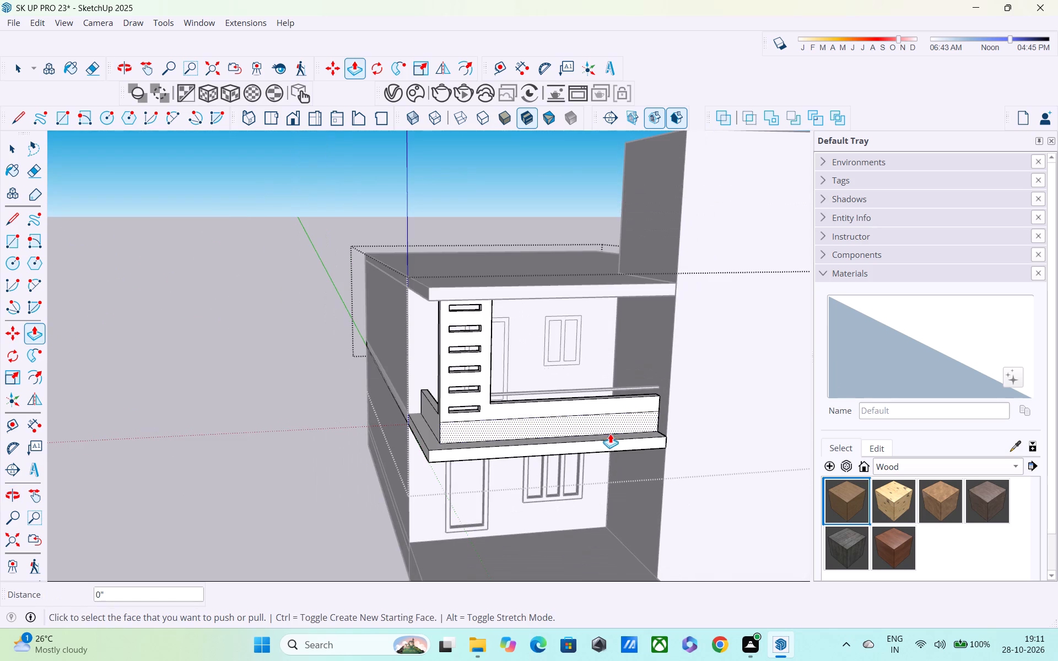
scroll(666, 421, "down", 4)
key("space")
left_click(410, 473)
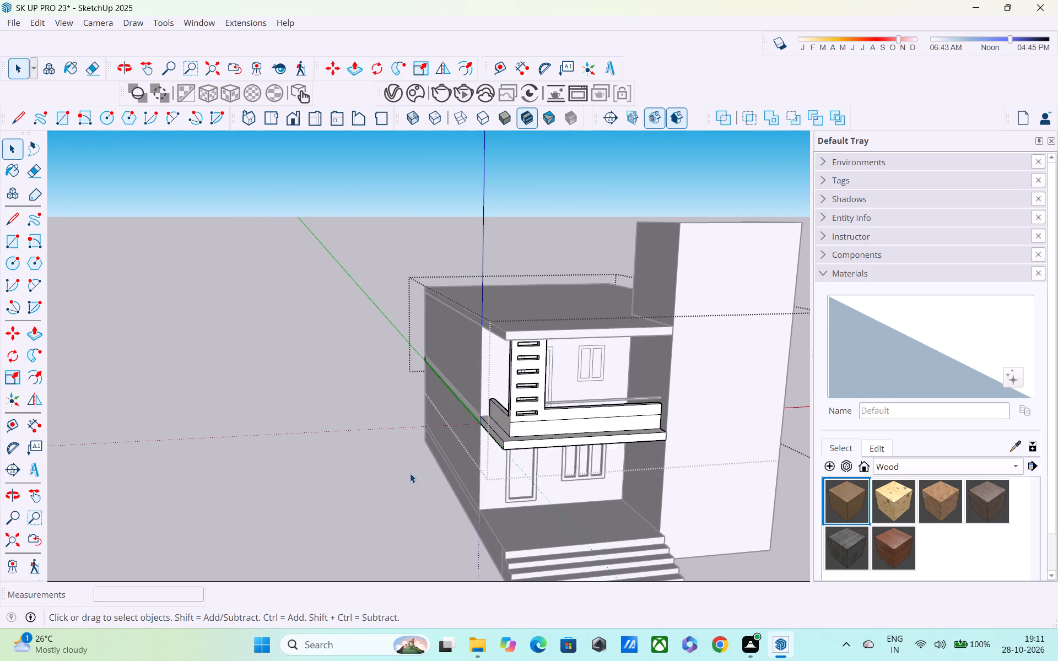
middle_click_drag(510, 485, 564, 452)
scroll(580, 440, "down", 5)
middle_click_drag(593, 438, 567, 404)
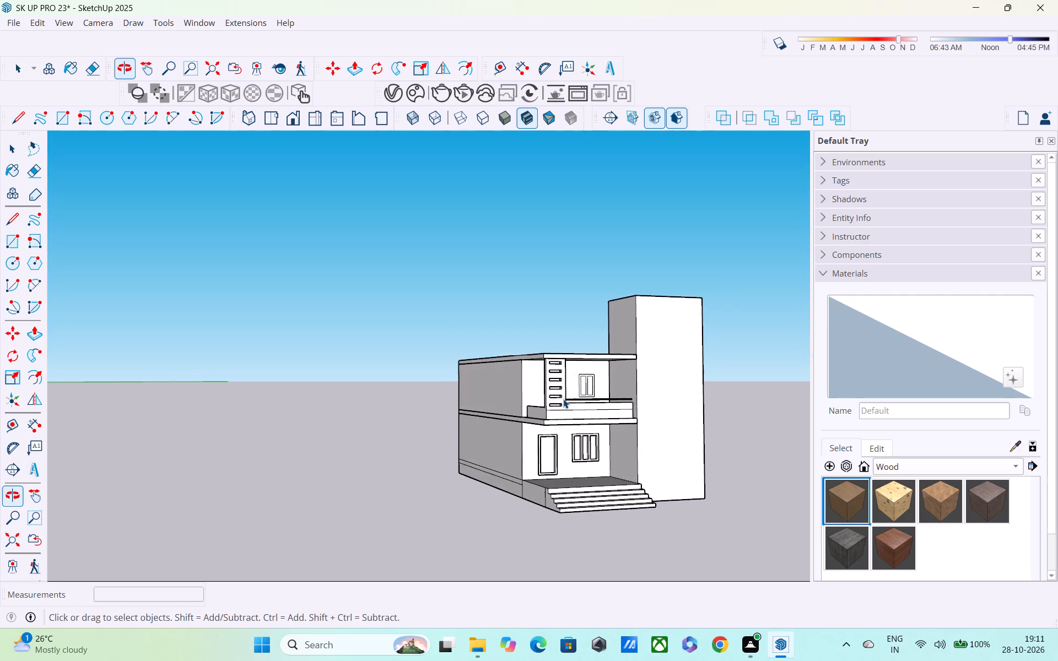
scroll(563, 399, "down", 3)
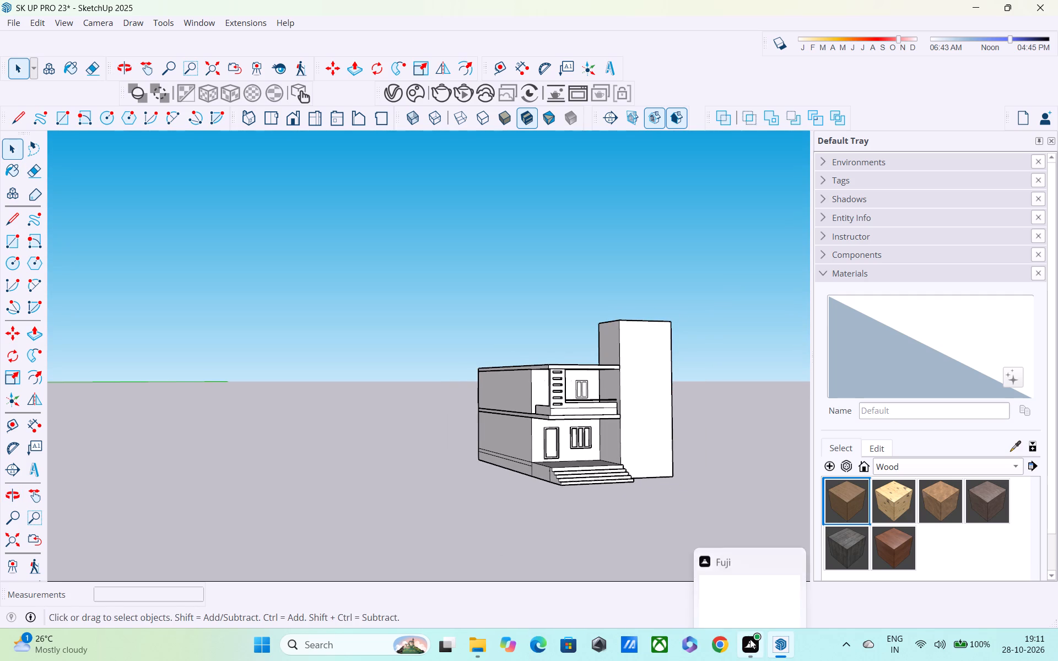
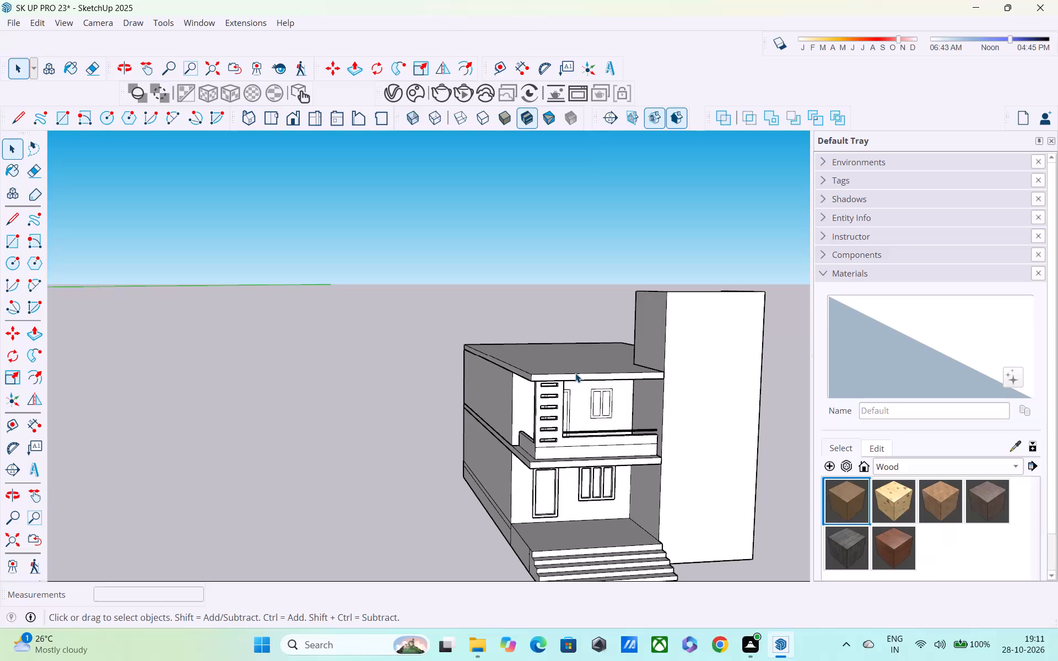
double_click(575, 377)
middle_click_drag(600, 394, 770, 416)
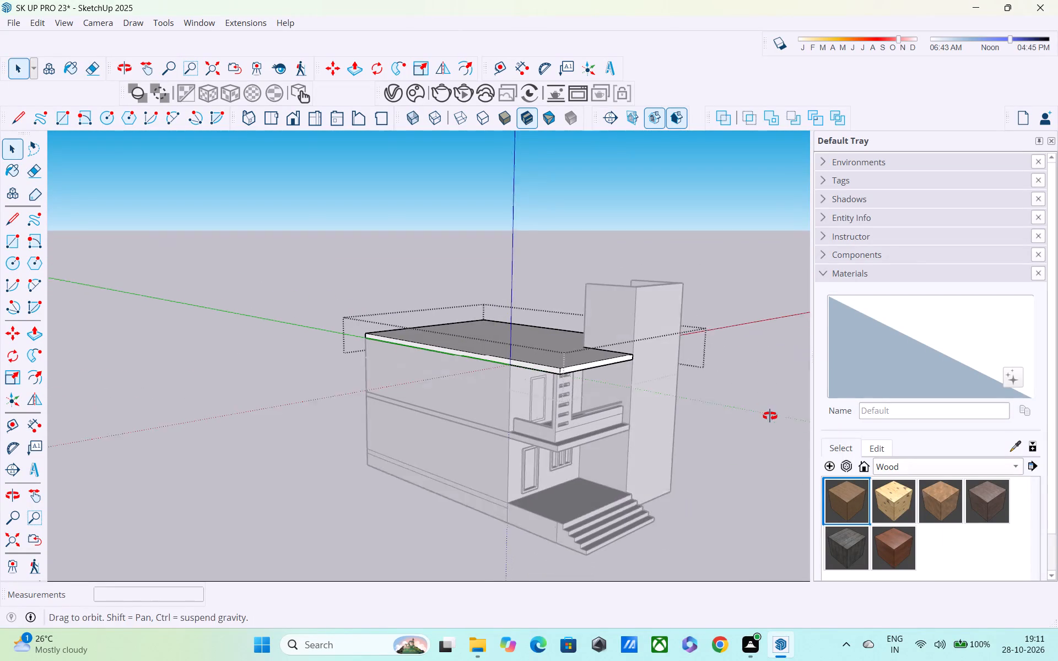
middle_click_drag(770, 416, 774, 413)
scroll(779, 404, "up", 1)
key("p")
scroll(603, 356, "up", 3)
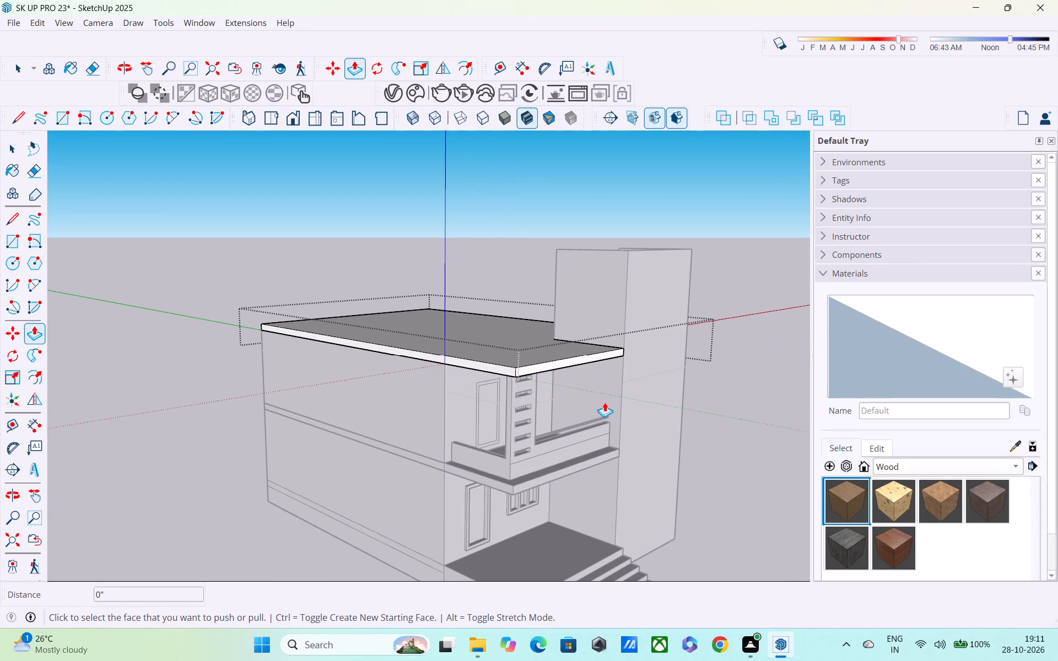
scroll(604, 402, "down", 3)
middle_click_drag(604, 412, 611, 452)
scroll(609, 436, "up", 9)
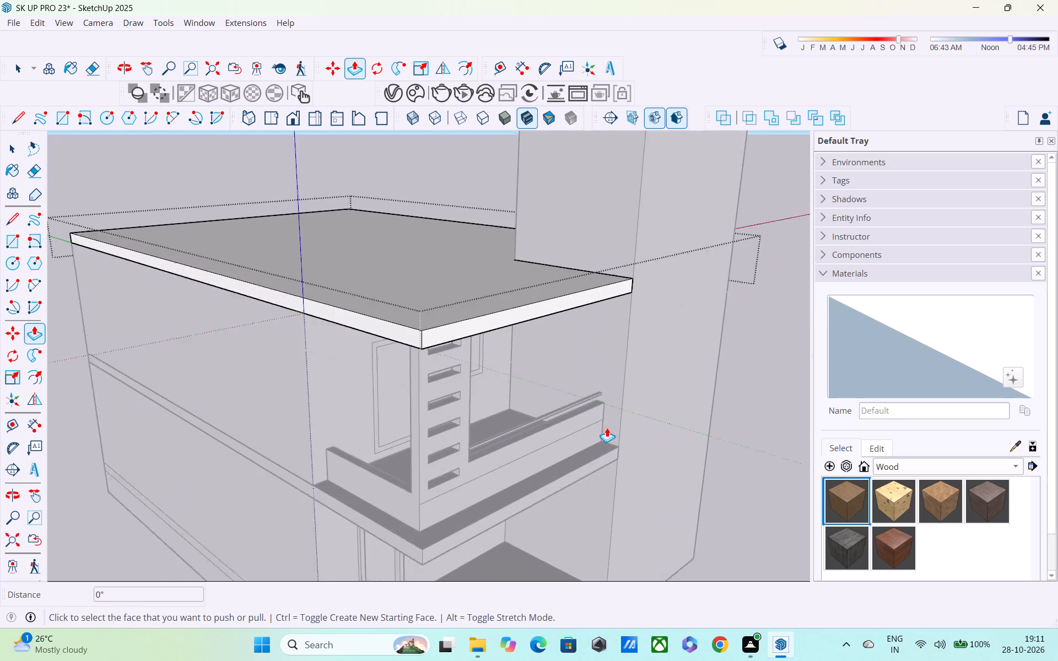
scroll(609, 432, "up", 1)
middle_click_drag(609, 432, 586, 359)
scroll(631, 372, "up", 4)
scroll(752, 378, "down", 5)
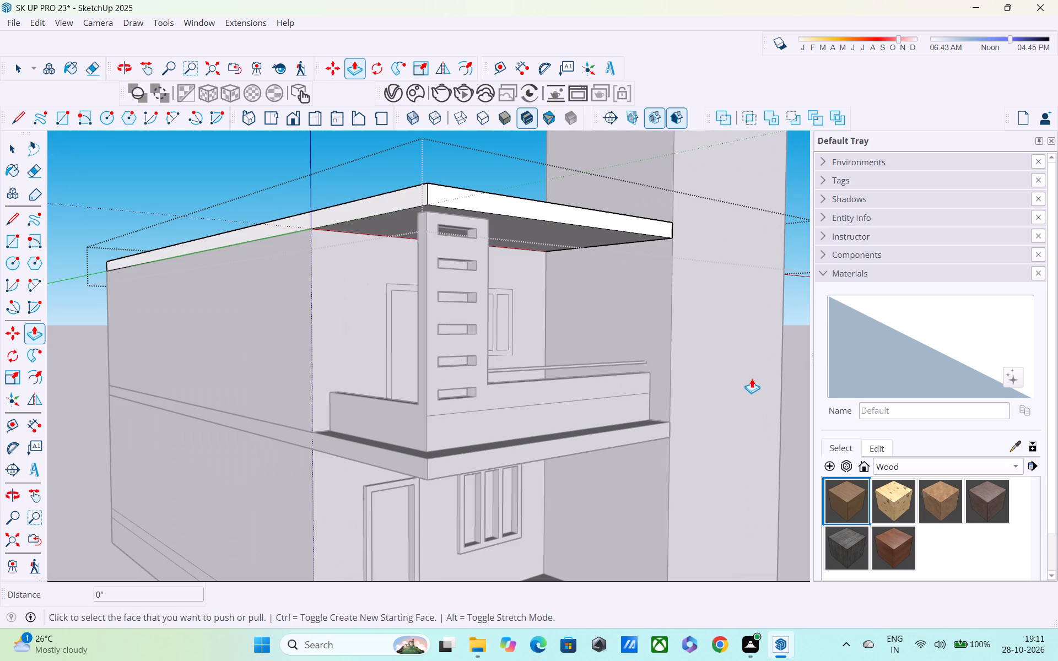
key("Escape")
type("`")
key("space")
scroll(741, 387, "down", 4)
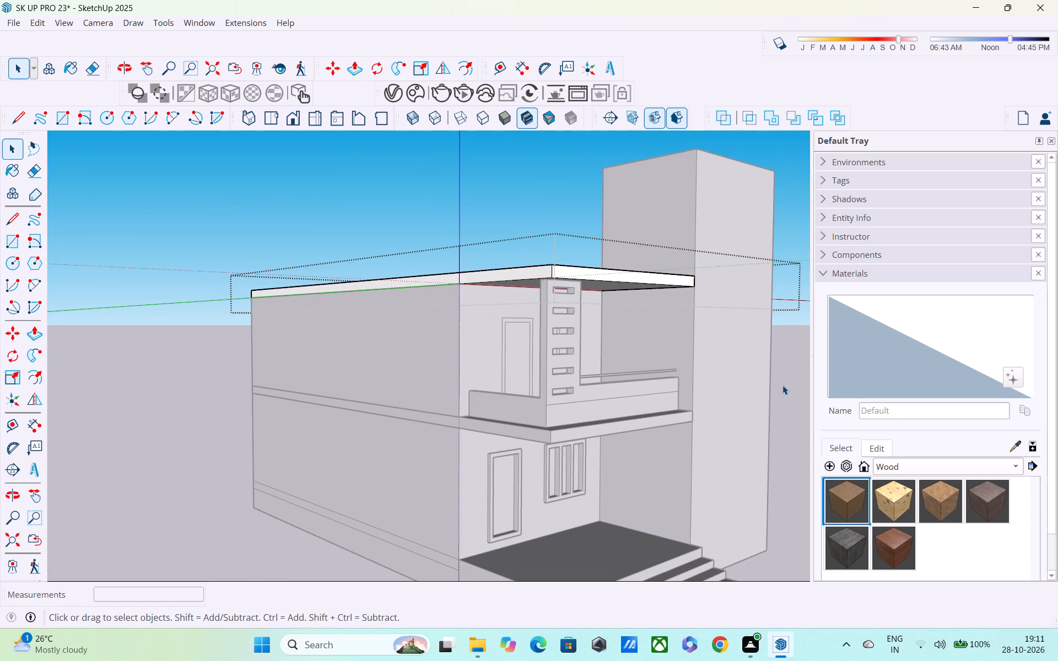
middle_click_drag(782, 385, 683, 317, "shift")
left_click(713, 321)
Examine how the roof slab and upper balcony meet the tower from the front, the open side and above.
middle_click_drag(697, 353, 512, 436)
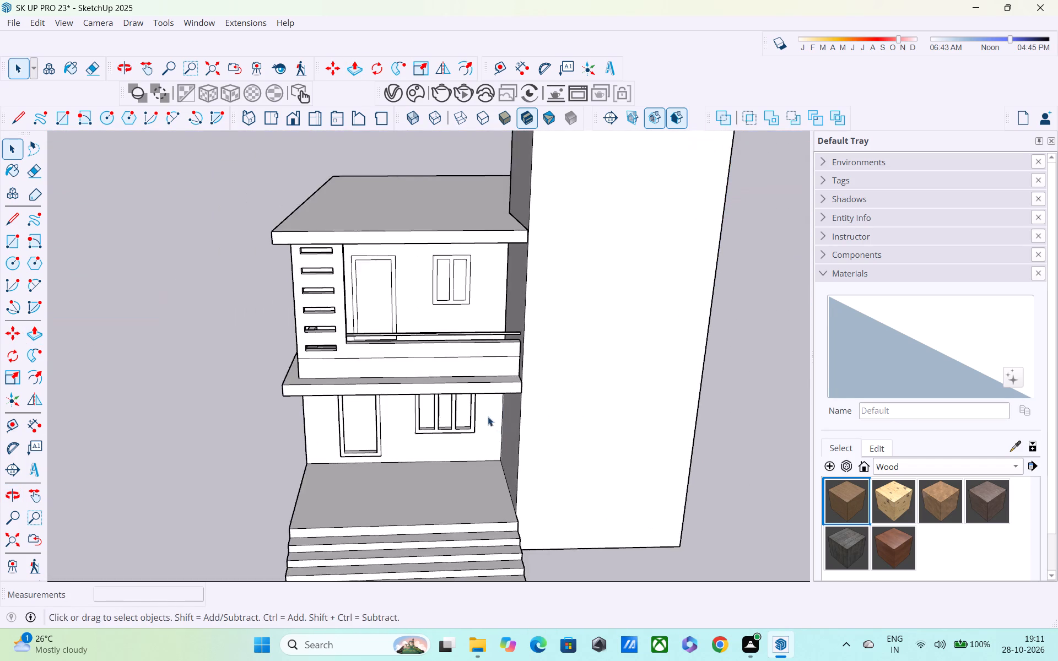
scroll(485, 412, "up", 3)
middle_click_drag(482, 403, 741, 407)
scroll(738, 393, "down", 5)
middle_click_drag(714, 400, 544, 375)
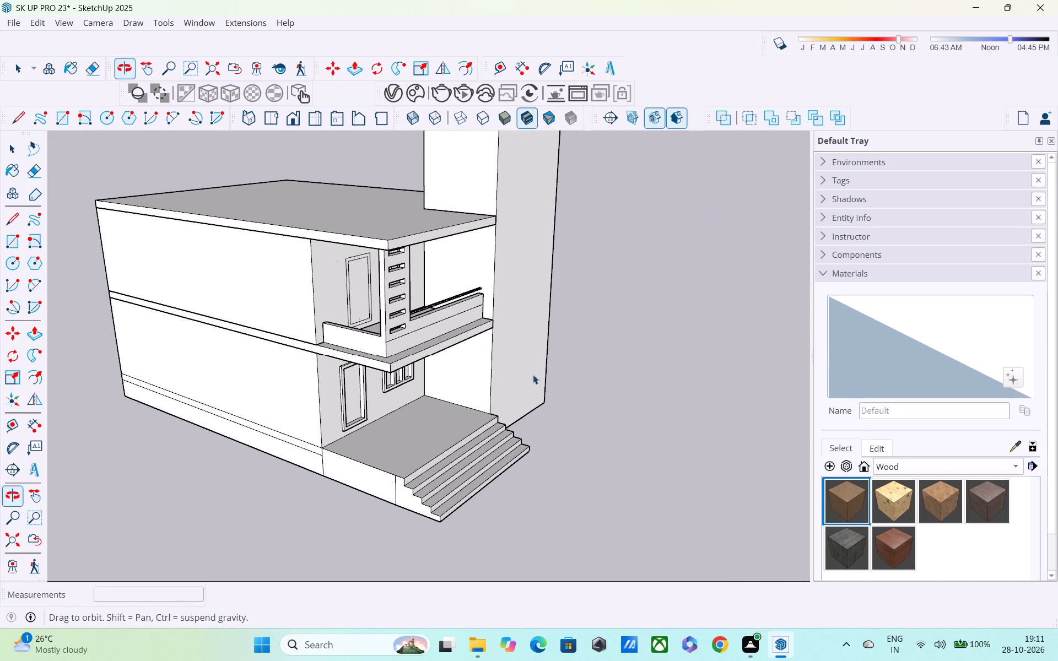
middle_click_drag(492, 364, 565, 410)
scroll(578, 399, "down", 1)
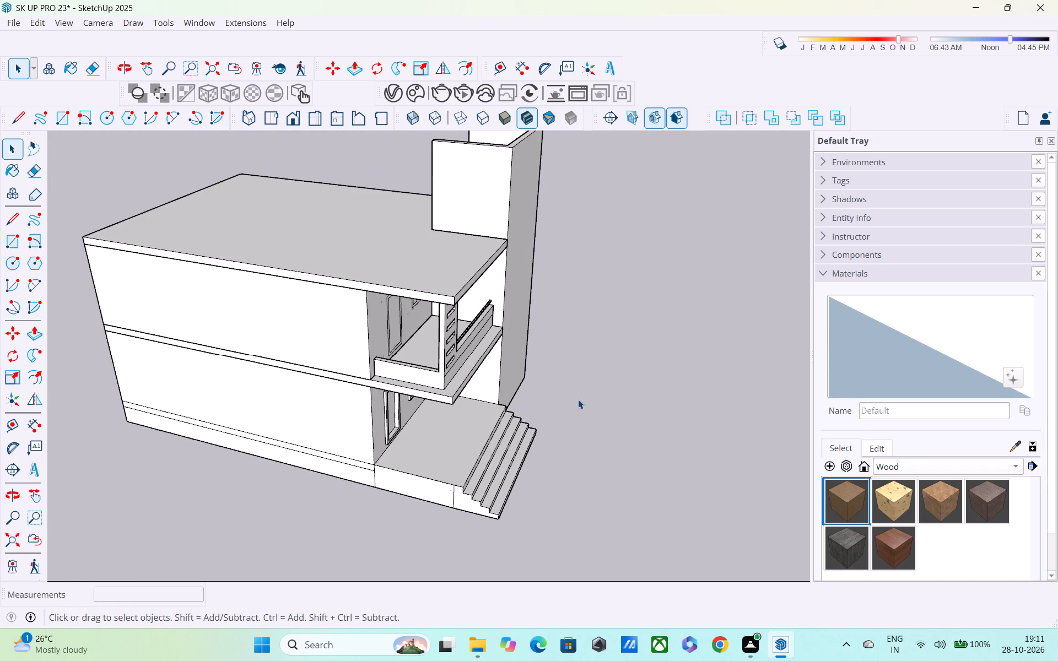
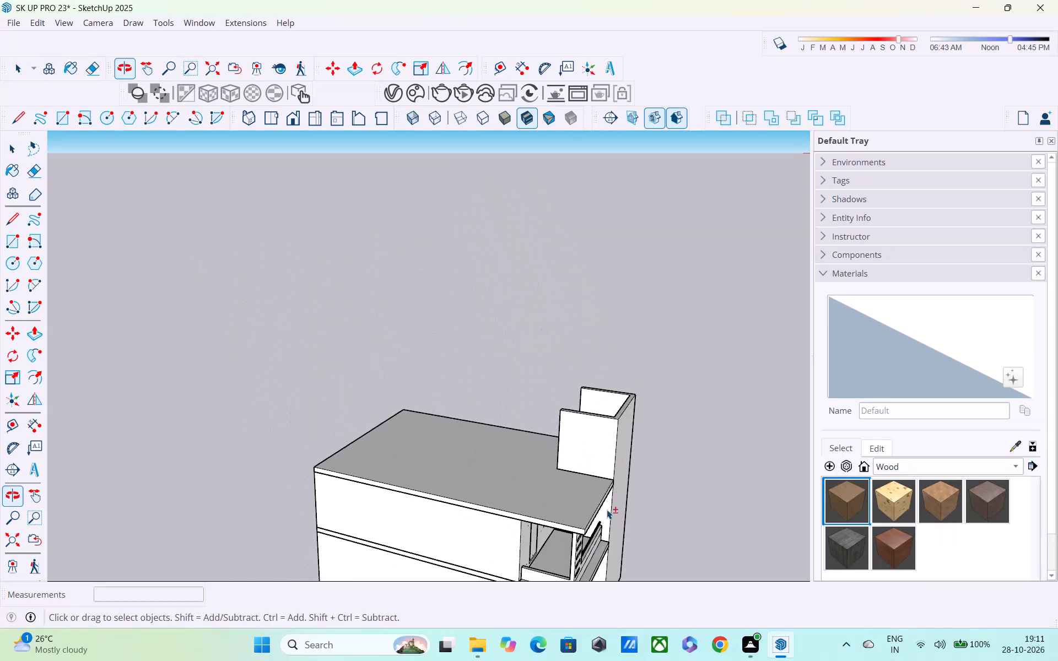
Draw a small rectangle on the upper balcony slab, filling its corner between the parapet's end and the tower.
scroll(624, 476, "up", 1)
middle_click_drag(624, 475, 590, 342, "shift")
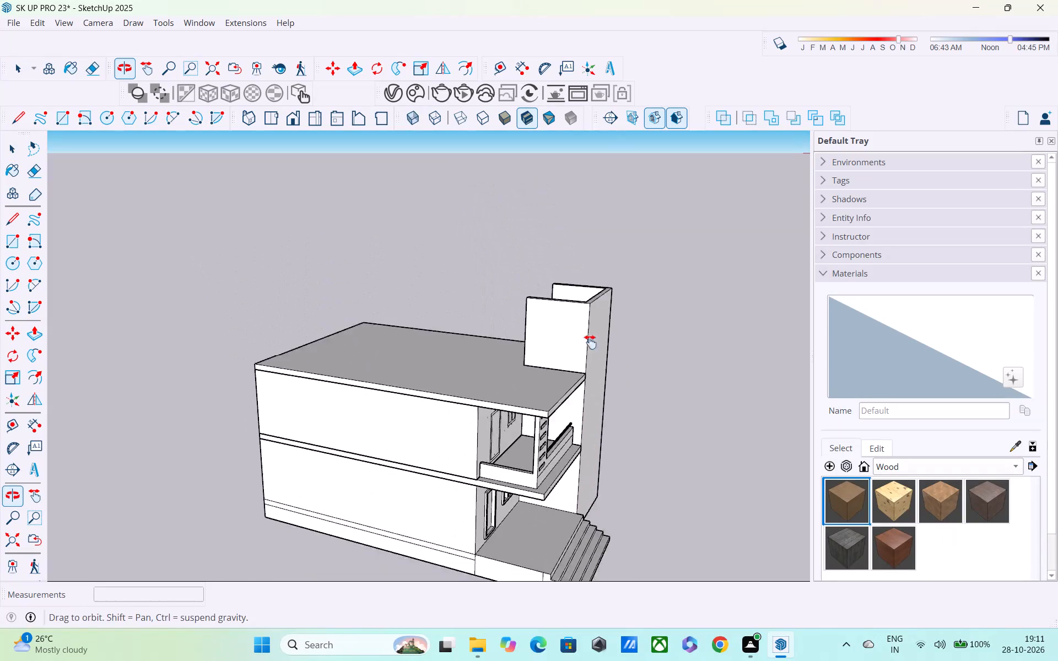
middle_click_drag(590, 342, 579, 301, "shift")
scroll(571, 368, "up", 9)
middle_click_drag(554, 368, 510, 361)
scroll(507, 361, "up", 4)
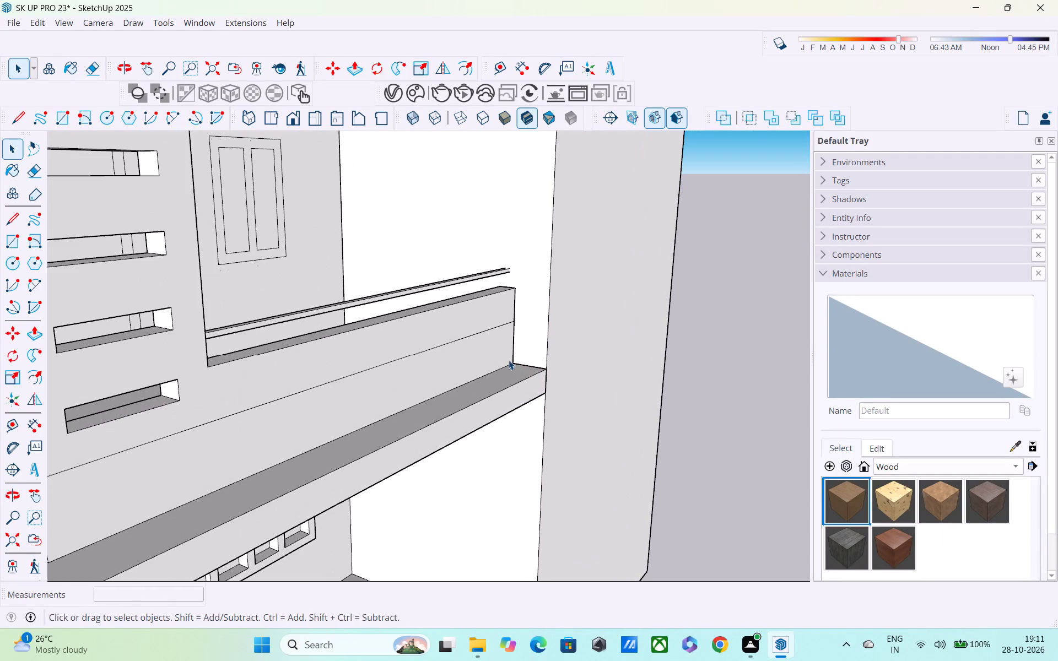
key("r")
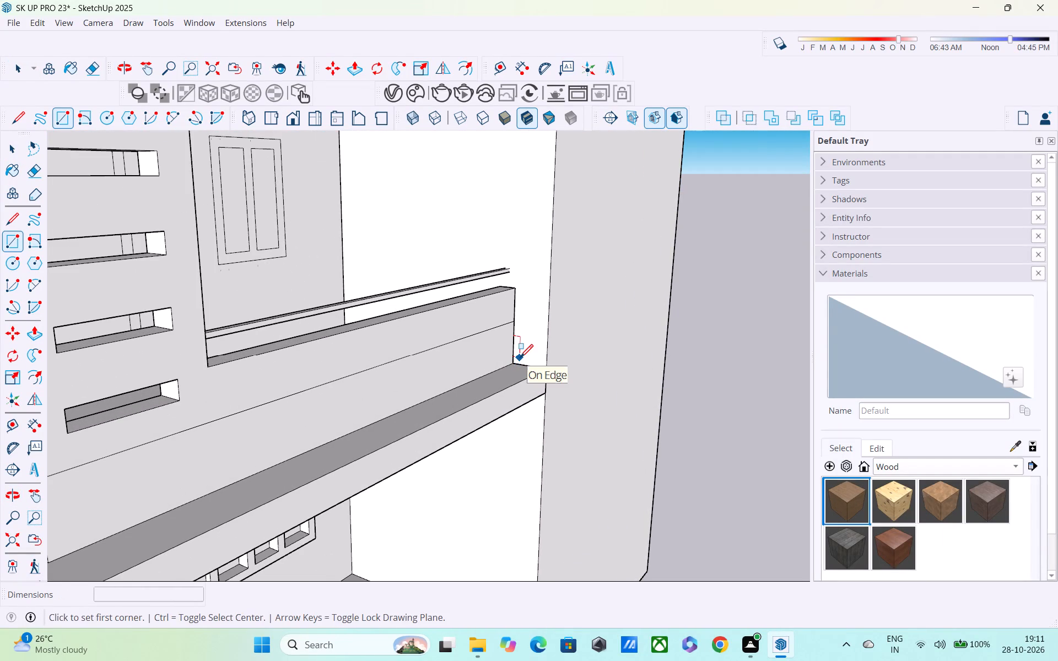
left_click(518, 361)
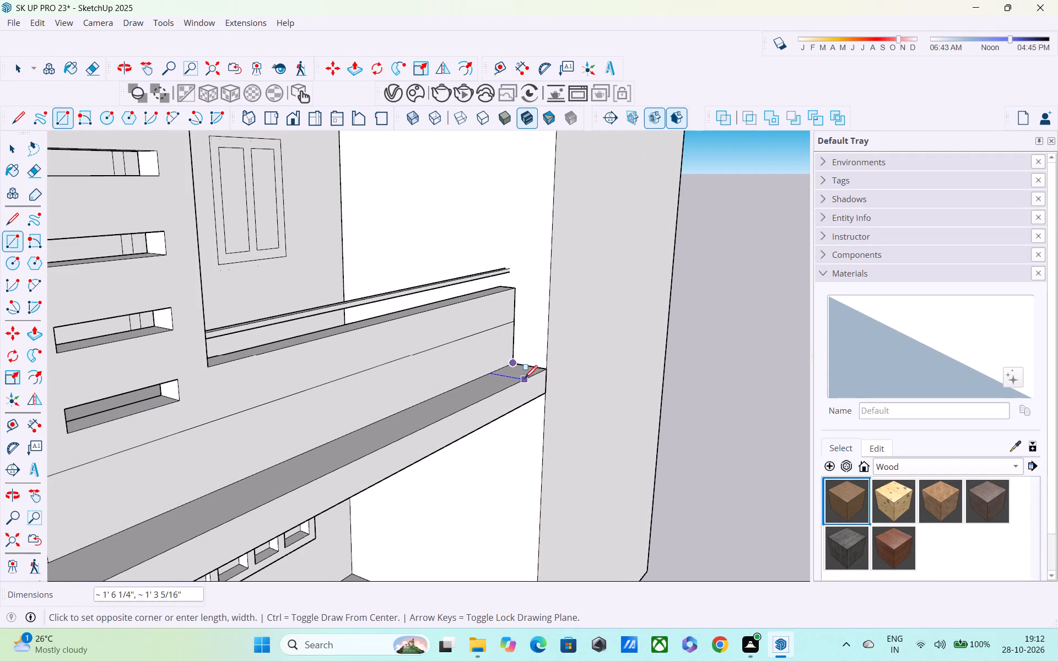
left_click(529, 384)
Push/Pull the corner rectangle up 10' to the underside of the roof slab to form a column.
middle_click_drag(534, 396, 535, 450)
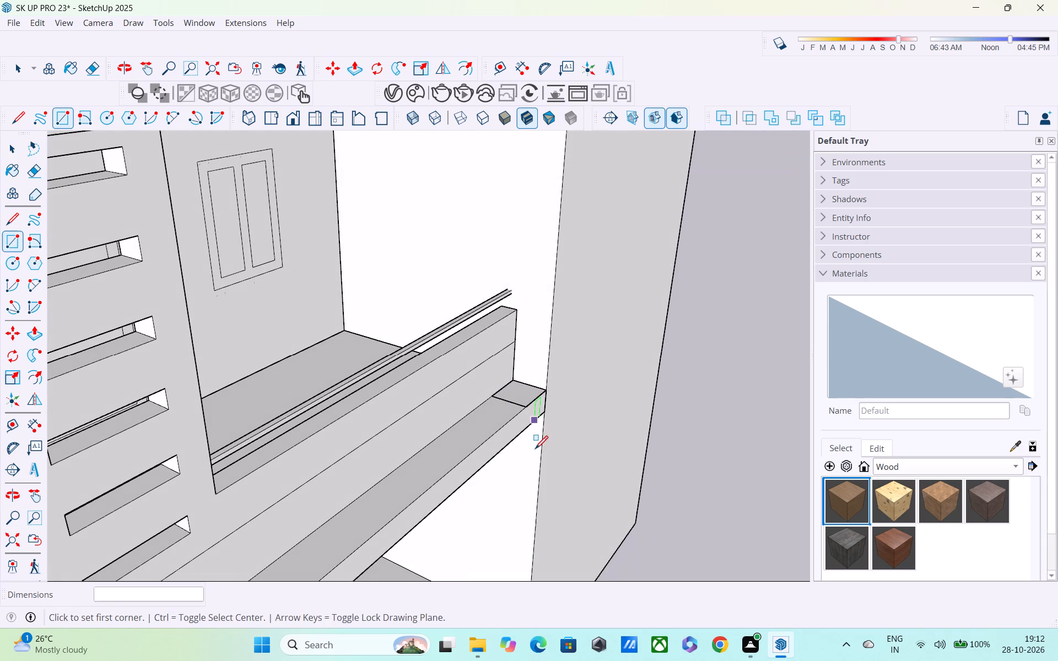
key("p")
left_click(519, 393)
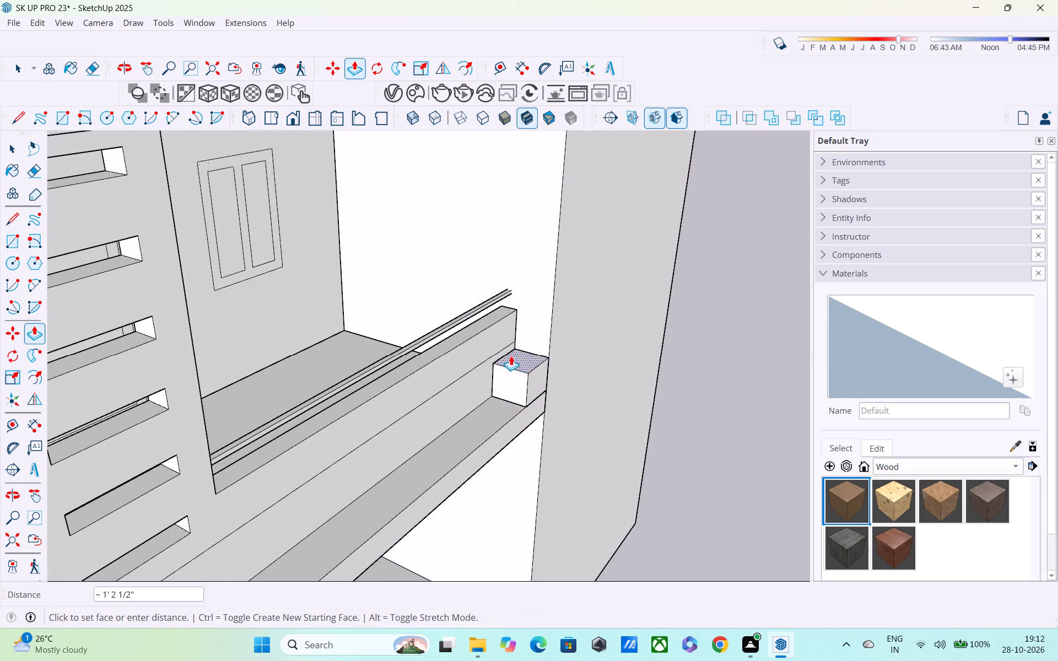
scroll(506, 344, "down", 5)
middle_click_drag(508, 352, 537, 485, "shift")
middle_click_drag(555, 348, 550, 314)
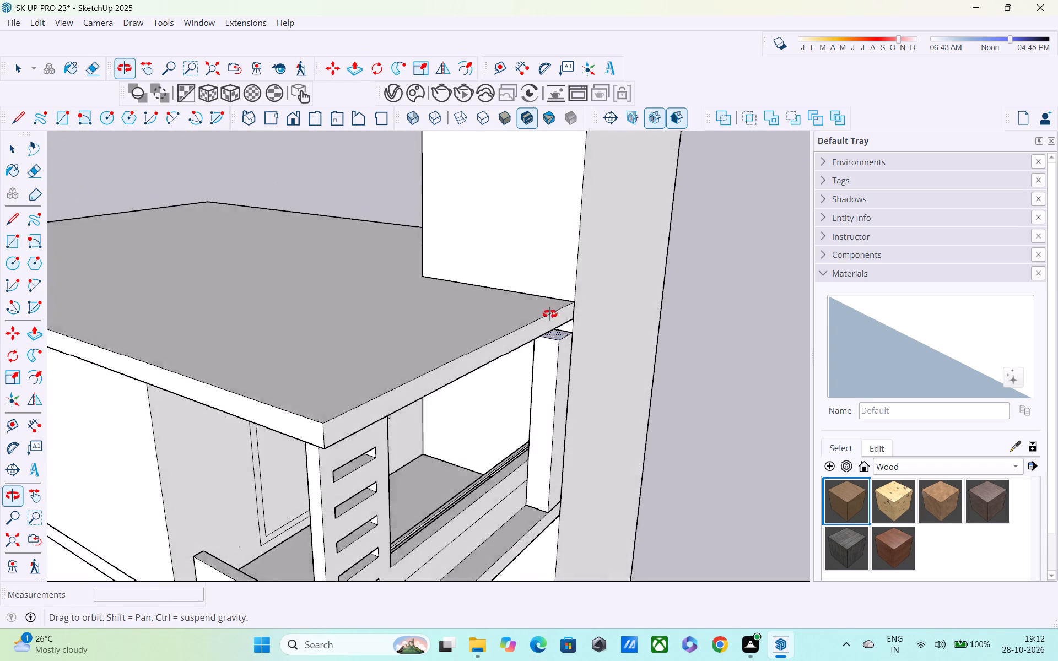
middle_click_drag(550, 314, 549, 287)
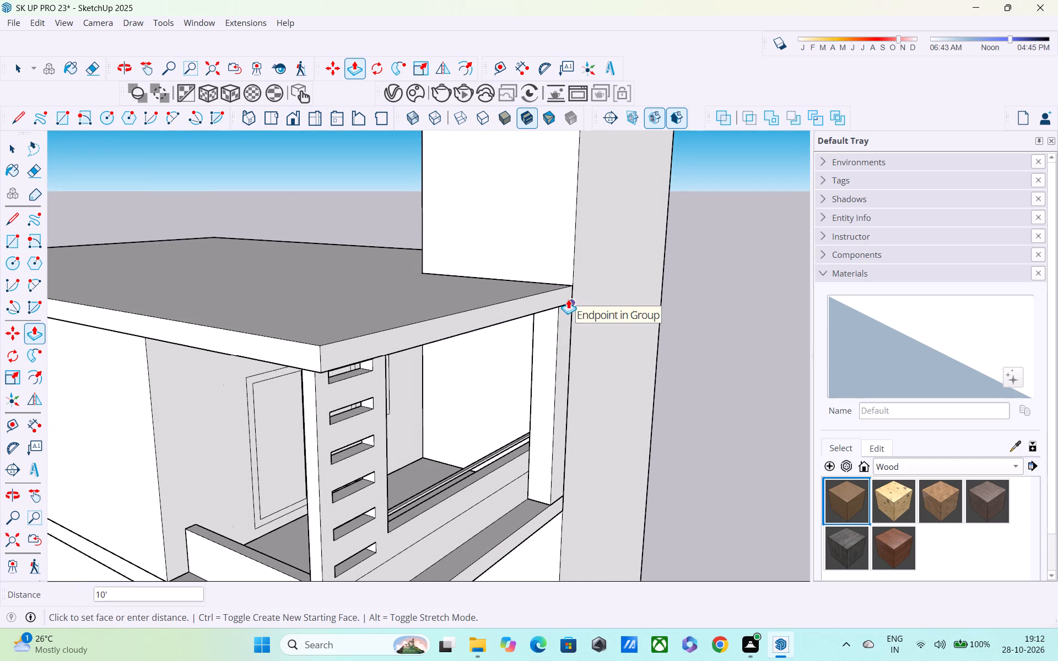
scroll(568, 299, "down", 3)
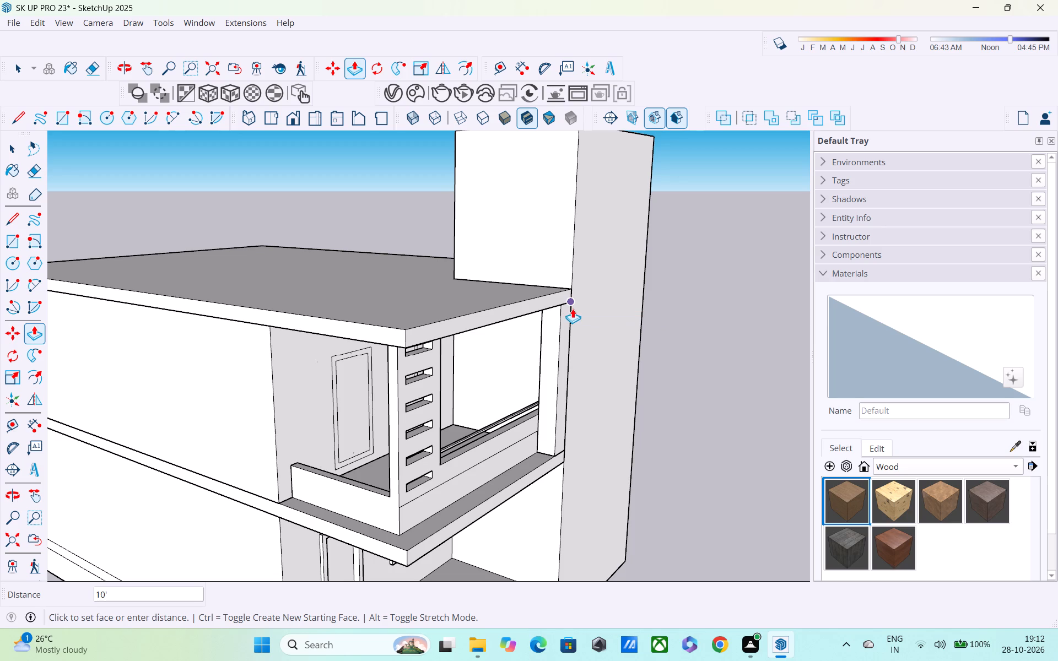
scroll(574, 310, "down", 3)
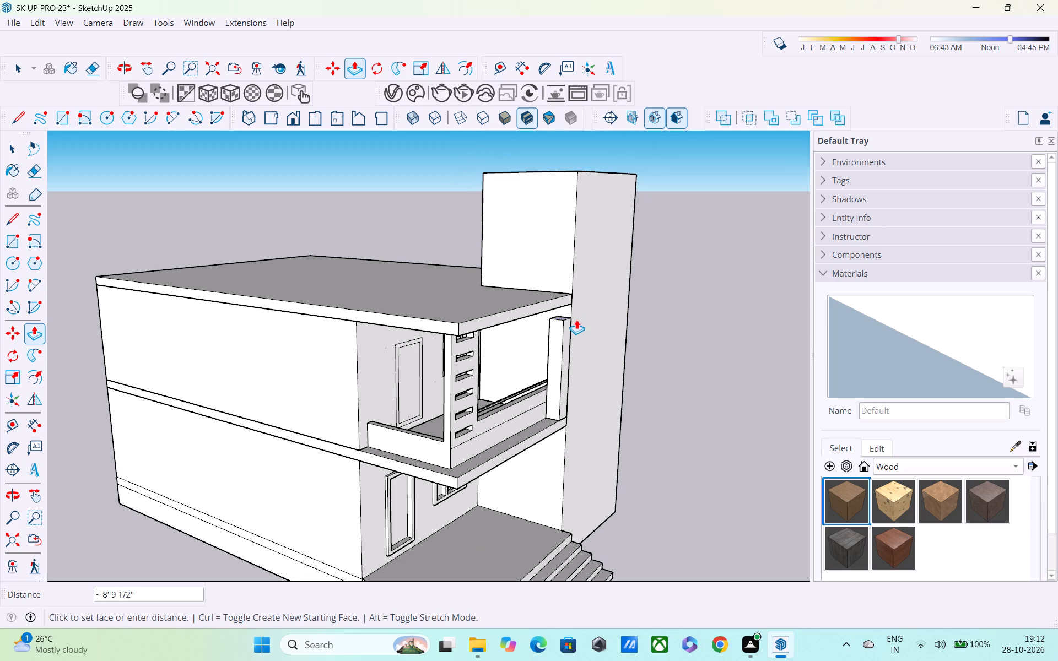
left_click(573, 309)
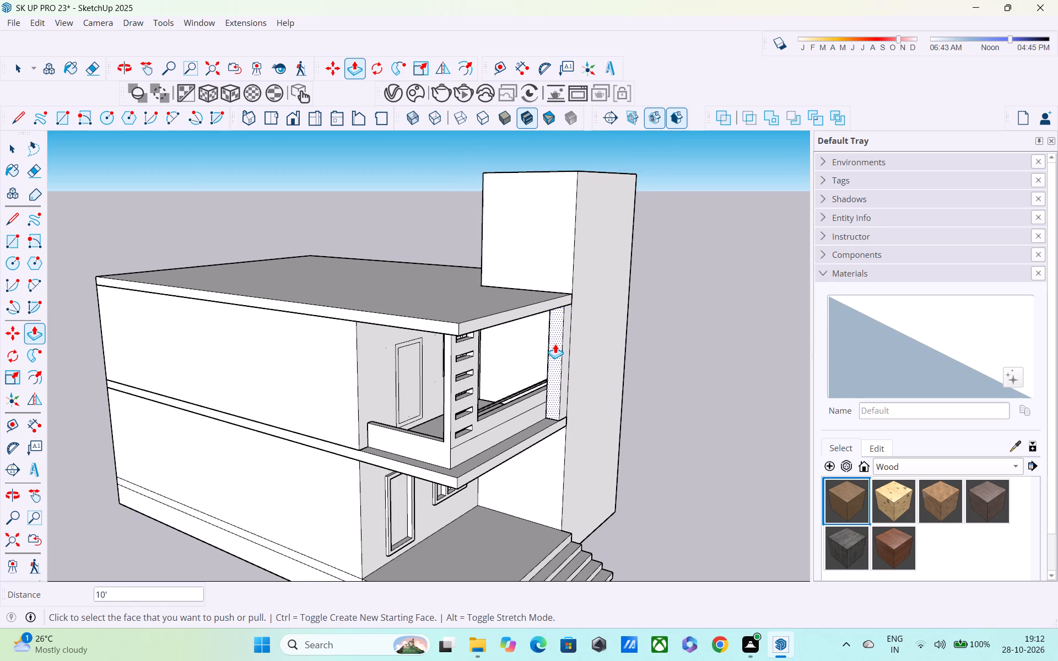
Push the column's balcony-side face about 5 3/4" toward the tower to slim the column.
left_click(555, 344)
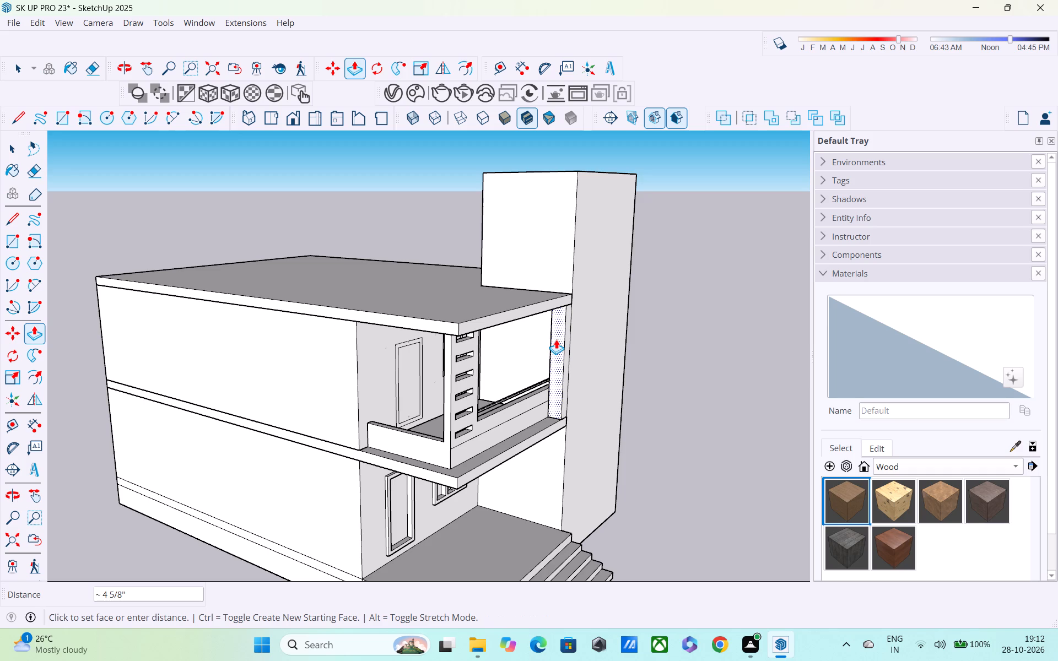
left_click(557, 339)
Examine how the slimmed column meets the roof slab, parapet, balcony slab and tower from several angles.
middle_click_drag(558, 390, 550, 323)
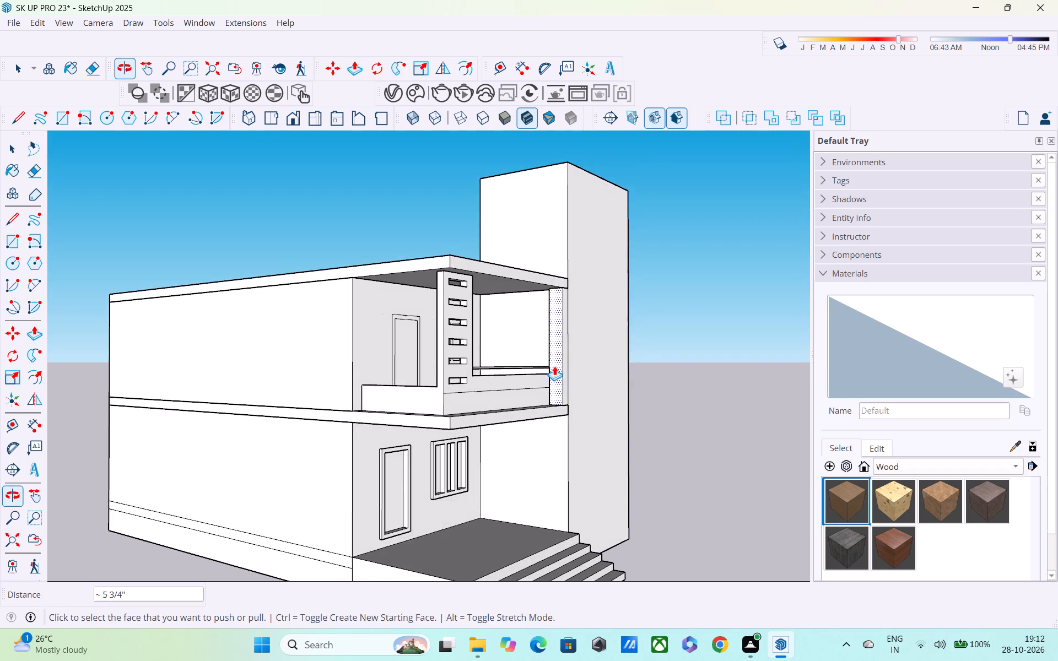
scroll(557, 386, "up", 3)
middle_click_drag(562, 404, 456, 377)
scroll(479, 403, "up", 4)
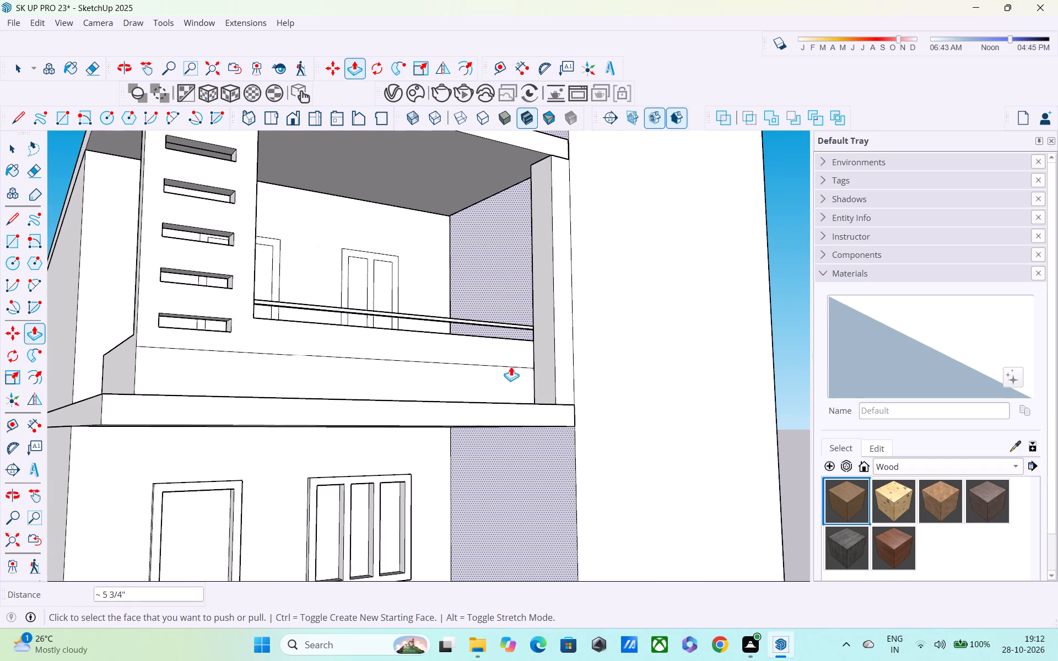
middle_click_drag(513, 371, 552, 465, "shift")
middle_click_drag(592, 301, 554, 409)
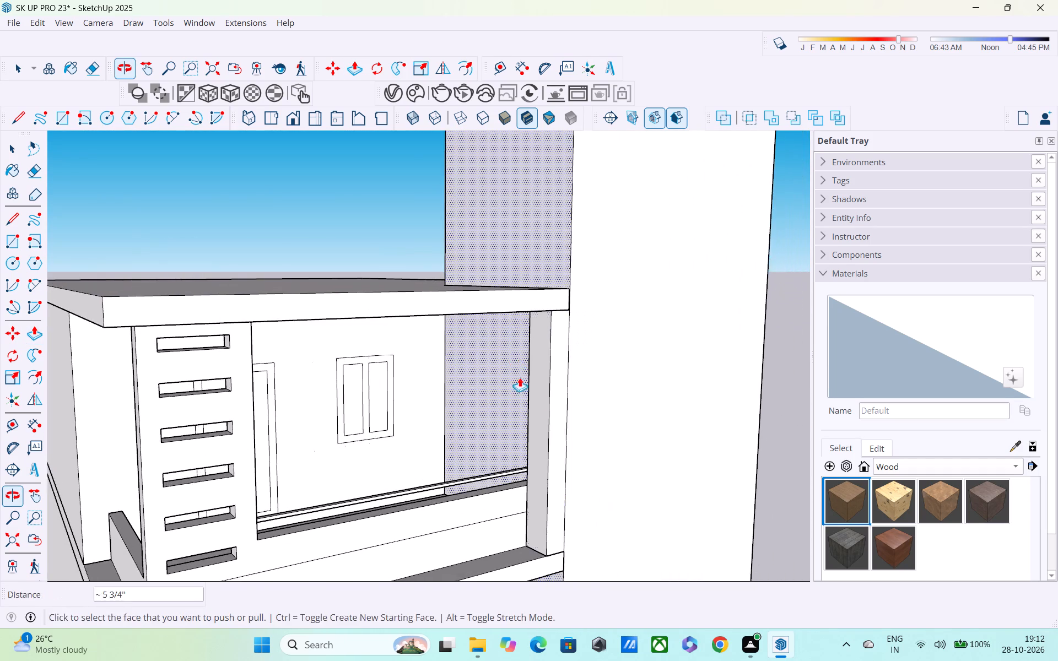
scroll(517, 304, "down", 1)
middle_click_drag(517, 304, 789, 207)
middle_click_drag(609, 263, 494, 337)
scroll(491, 306, "down", 1)
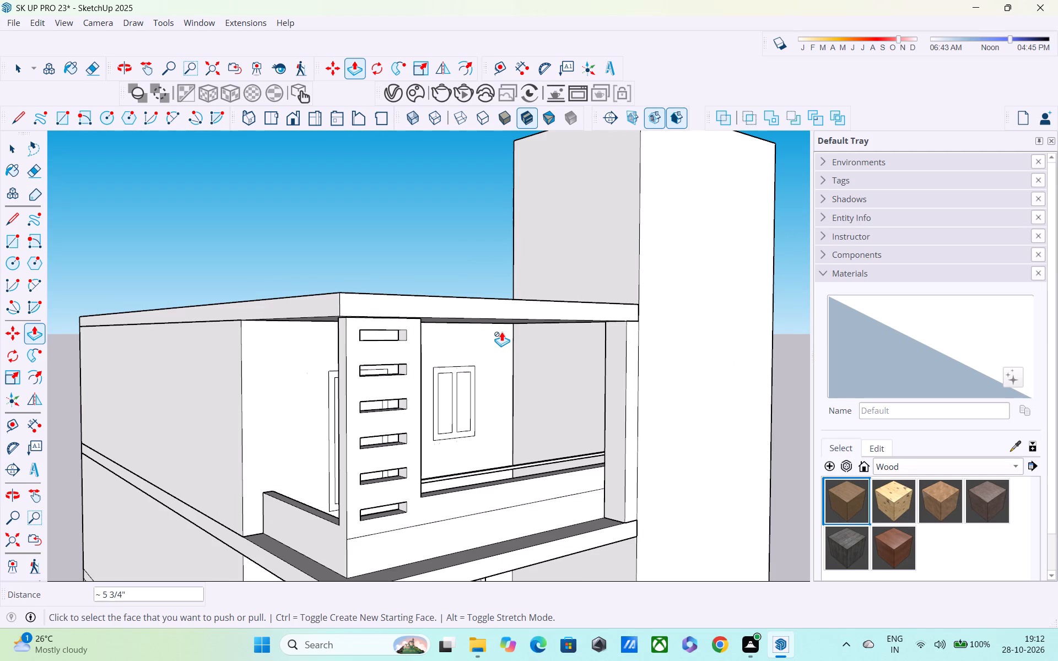
middle_click_drag(505, 365, 514, 372)
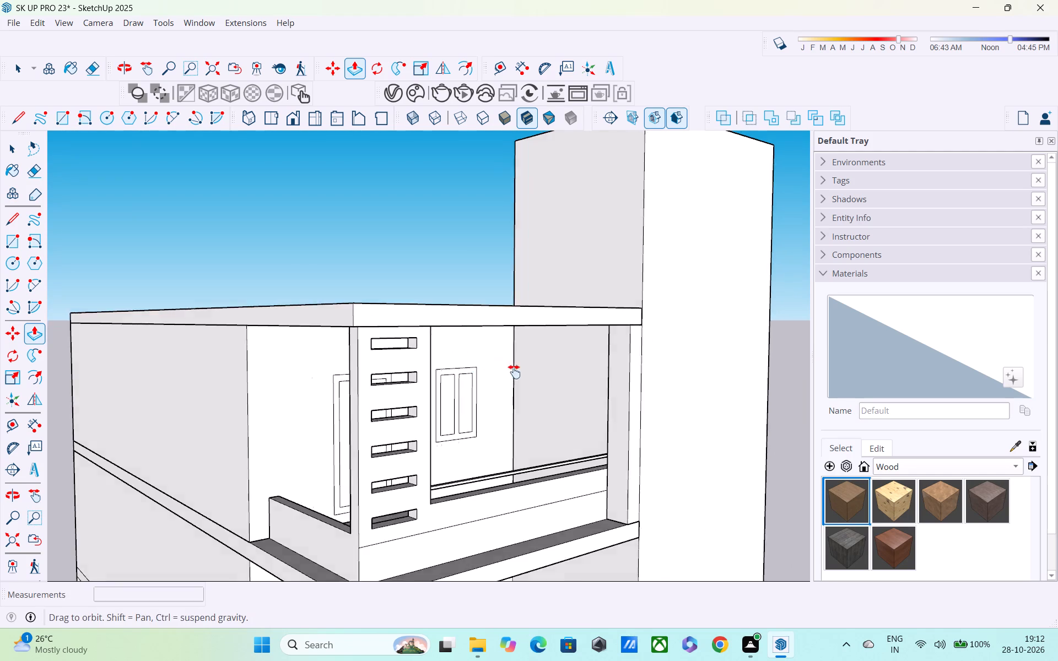
middle_click_drag(514, 372, 535, 290)
middle_click_drag(570, 344, 384, 367)
middle_click_drag(414, 415, 428, 373, "shift")
key("space")
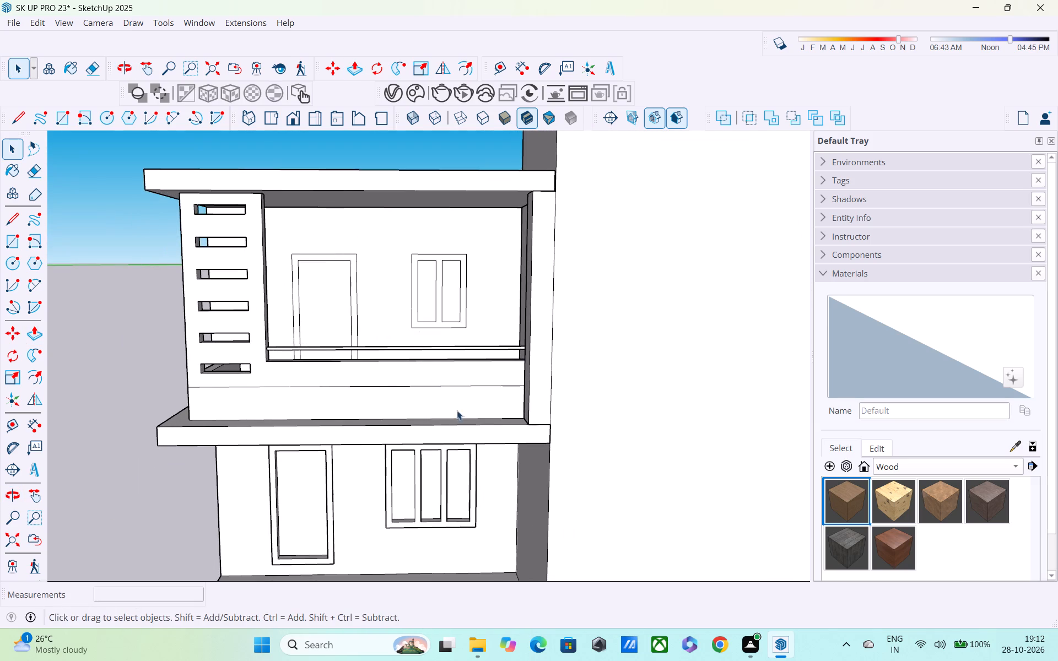
scroll(488, 440, "up", 3)
scroll(472, 425, "down", 3)
middle_click_drag(471, 425, 699, 407)
left_click(192, 353)
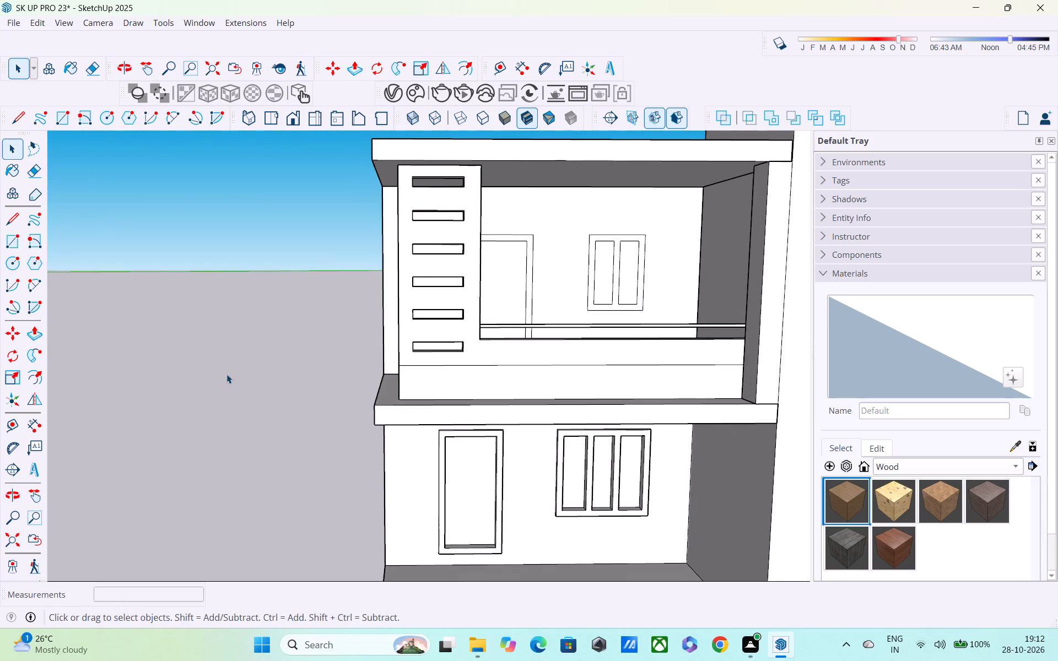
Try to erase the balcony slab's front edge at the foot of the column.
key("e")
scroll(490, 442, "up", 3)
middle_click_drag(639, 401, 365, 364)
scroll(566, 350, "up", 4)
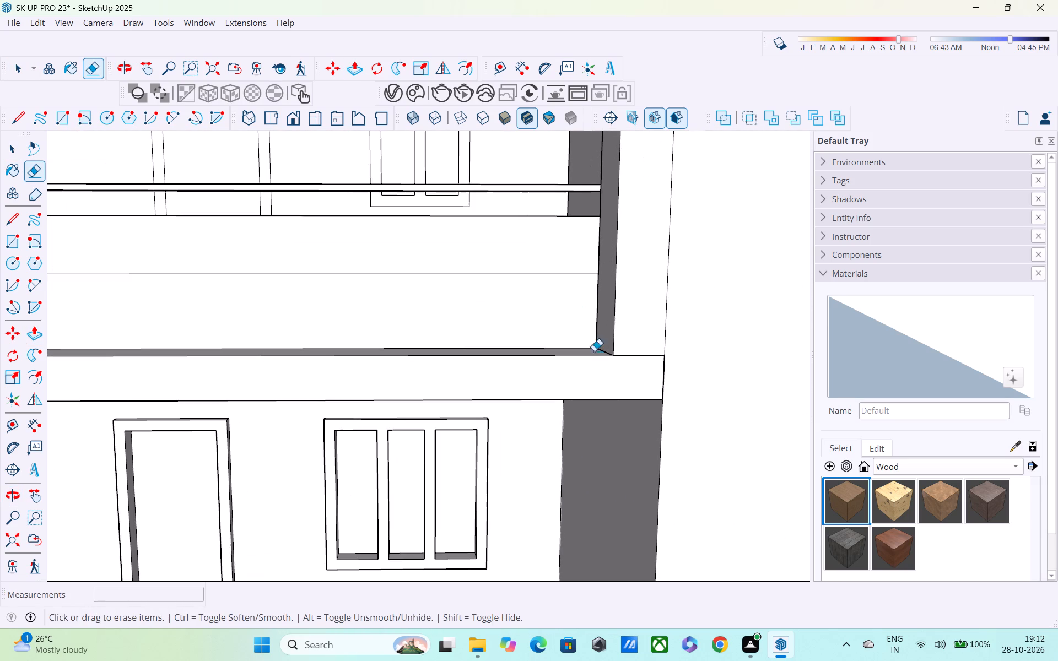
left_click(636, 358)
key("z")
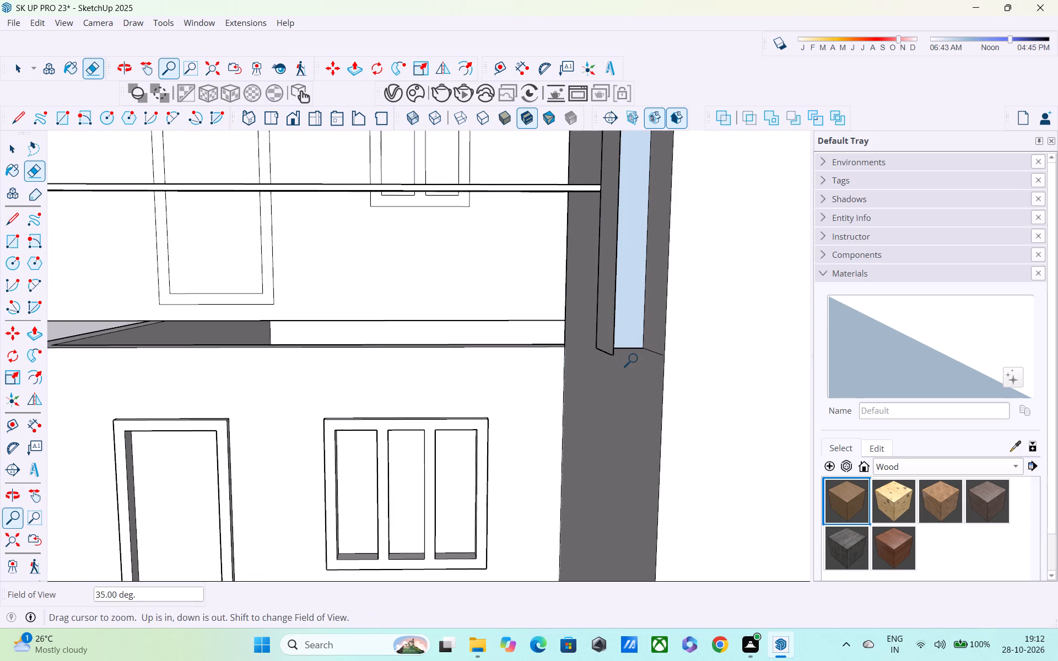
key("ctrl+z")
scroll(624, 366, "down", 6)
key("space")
Push the column's balcony-side face a further 4" or so toward the tower.
scroll(344, 408, "down", 7)
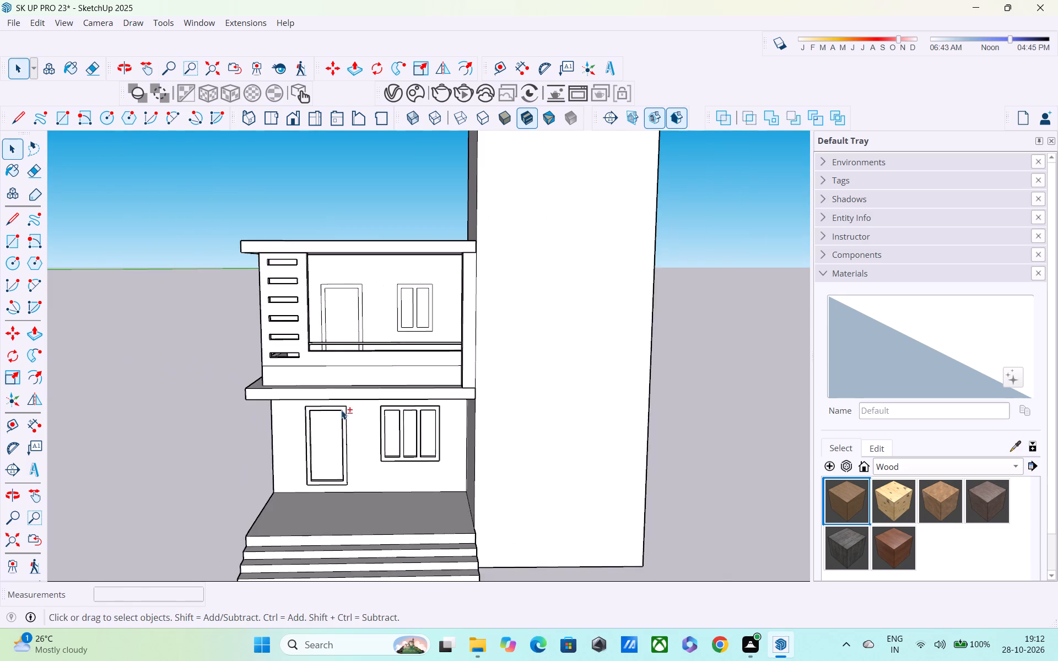
middle_click_drag(359, 416, 593, 397, "shift")
left_click(306, 373)
key("space")
middle_click_drag(609, 393, 685, 395)
scroll(571, 351, "up", 3)
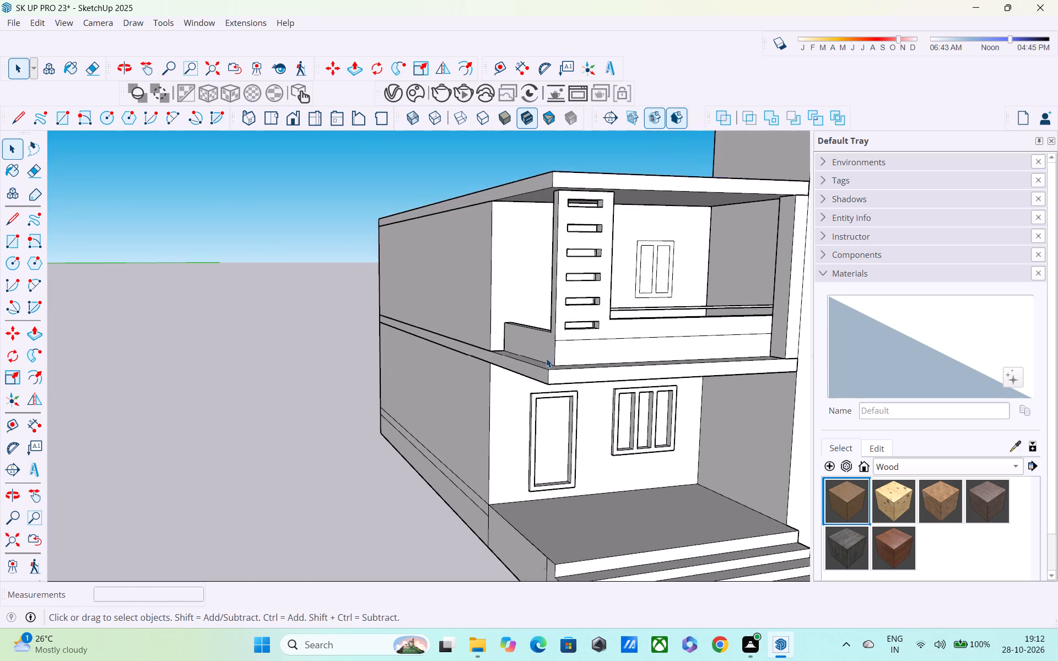
middle_click_drag(551, 366, 620, 398)
scroll(607, 372, "up", 3)
middle_click_drag(606, 374, 504, 417, "shift")
scroll(586, 340, "down", 5)
middle_click_drag(641, 326, 607, 279)
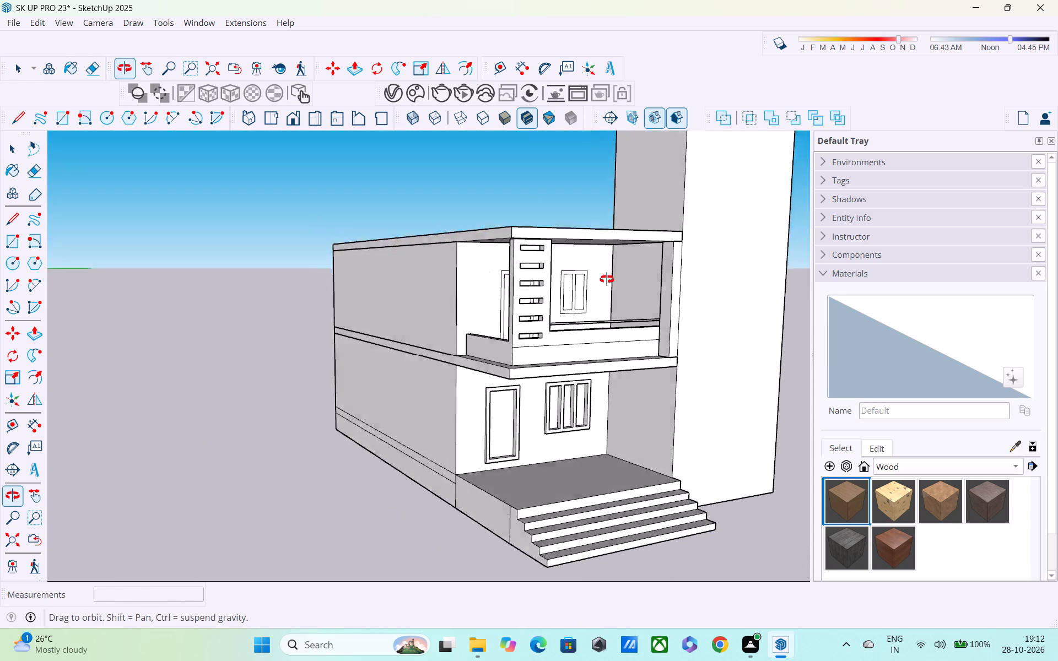
middle_click_drag(607, 279, 602, 273)
scroll(668, 267, "up", 6)
key("p")
scroll(646, 308, "up", 4)
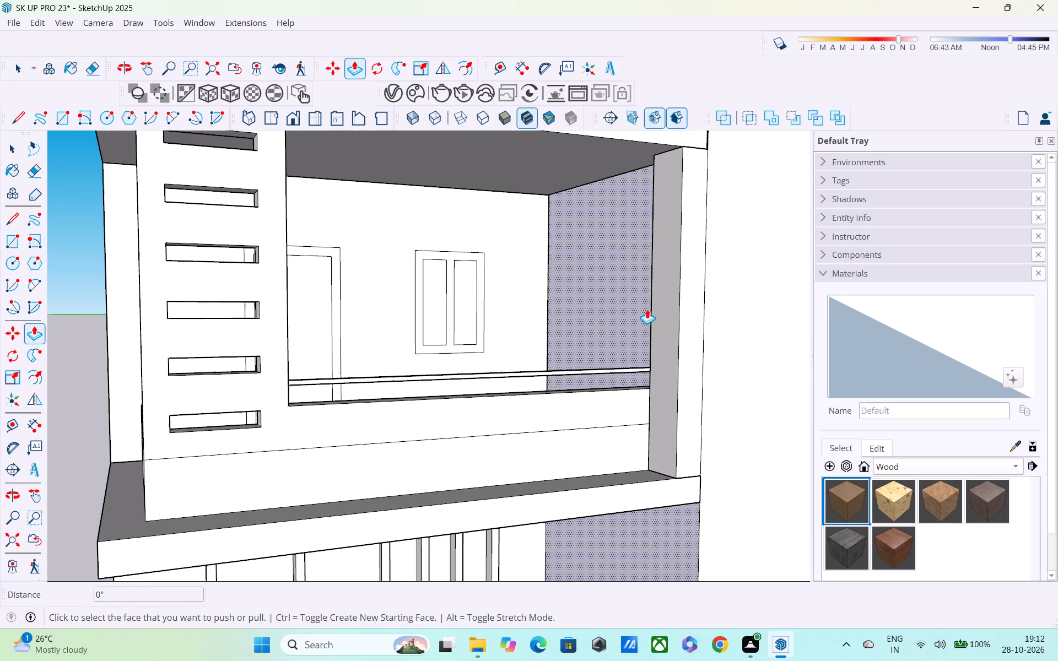
left_click(660, 338)
left_click(668, 351)
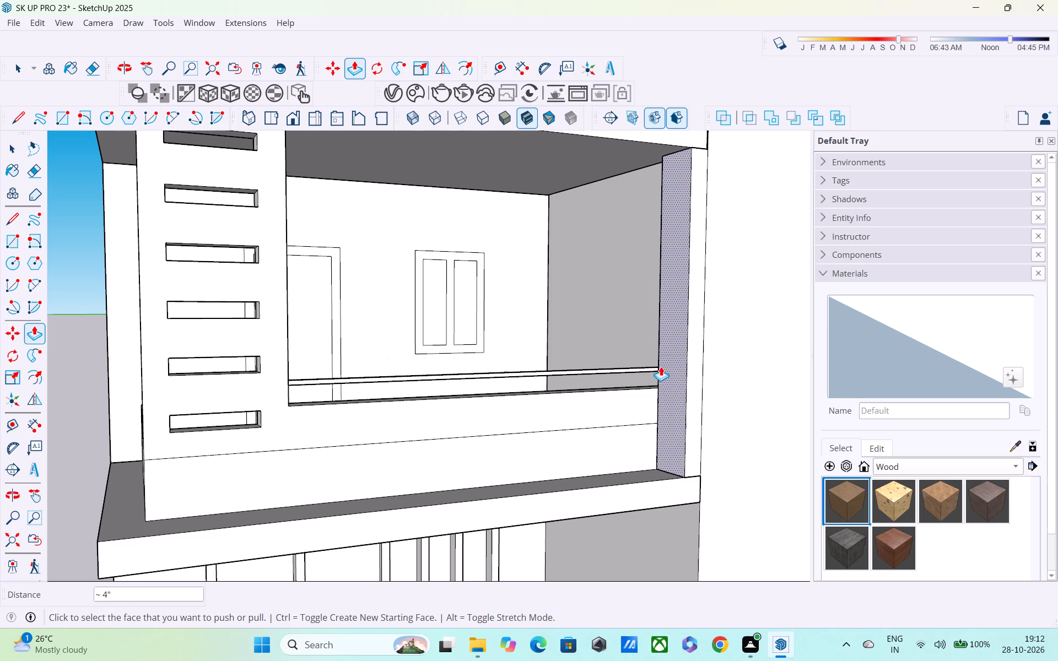
scroll(660, 365, "down", 6)
key("space")
Examine the joint between the column, the roof slab's underside and the tower up close.
scroll(574, 388, "down", 5)
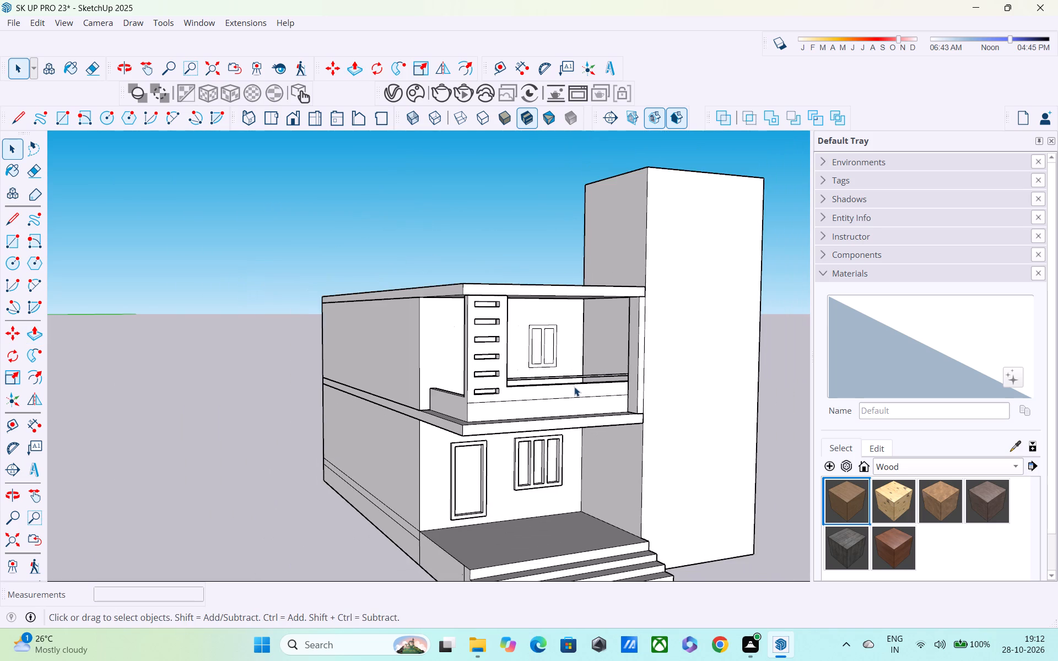
scroll(580, 393, "down", 2)
scroll(578, 447, "down", 3)
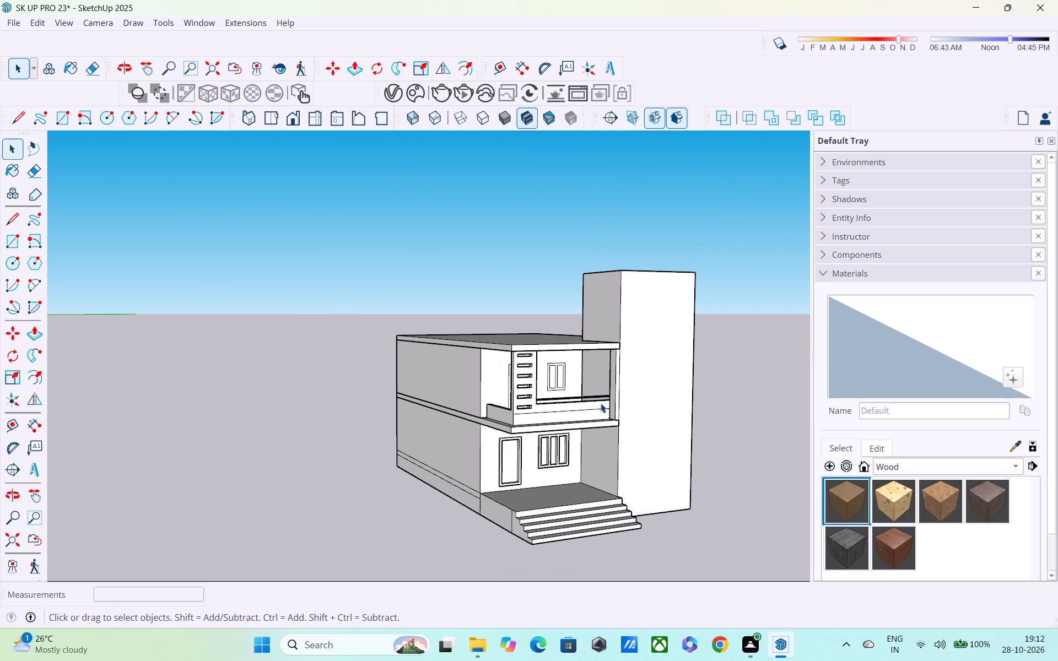
middle_click_drag(600, 403, 516, 386)
scroll(624, 327, "up", 19)
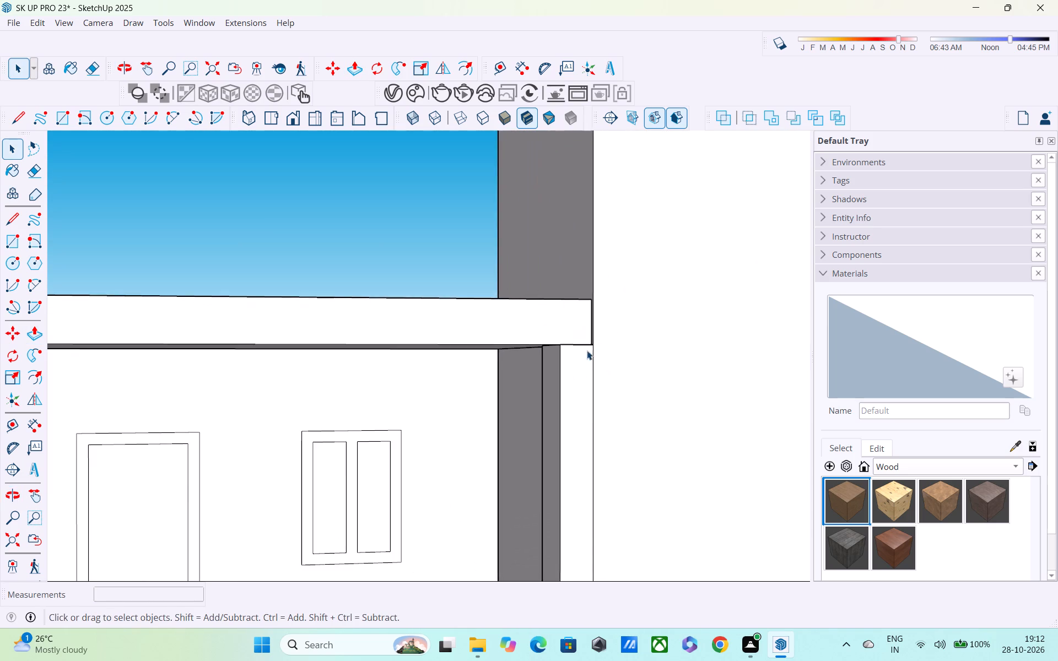
middle_click_drag(587, 355, 618, 426)
scroll(607, 424, "up", 4)
middle_click_drag(606, 407, 728, 274)
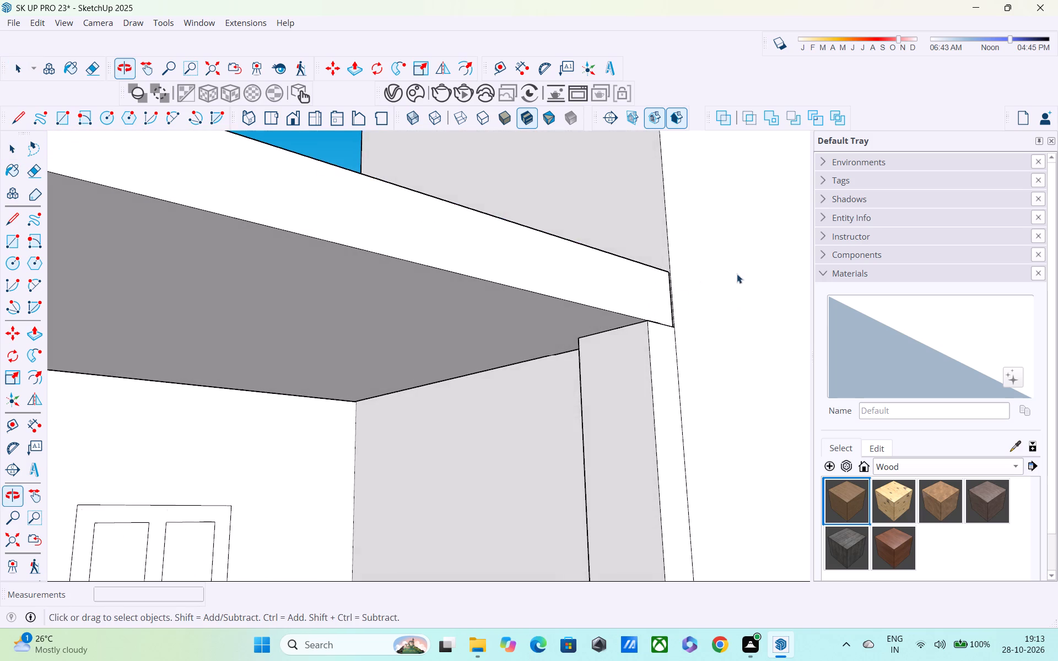
scroll(658, 365, "up", 3)
scroll(658, 365, "down", 4)
middle_click_drag(658, 373, 666, 329, "shift")
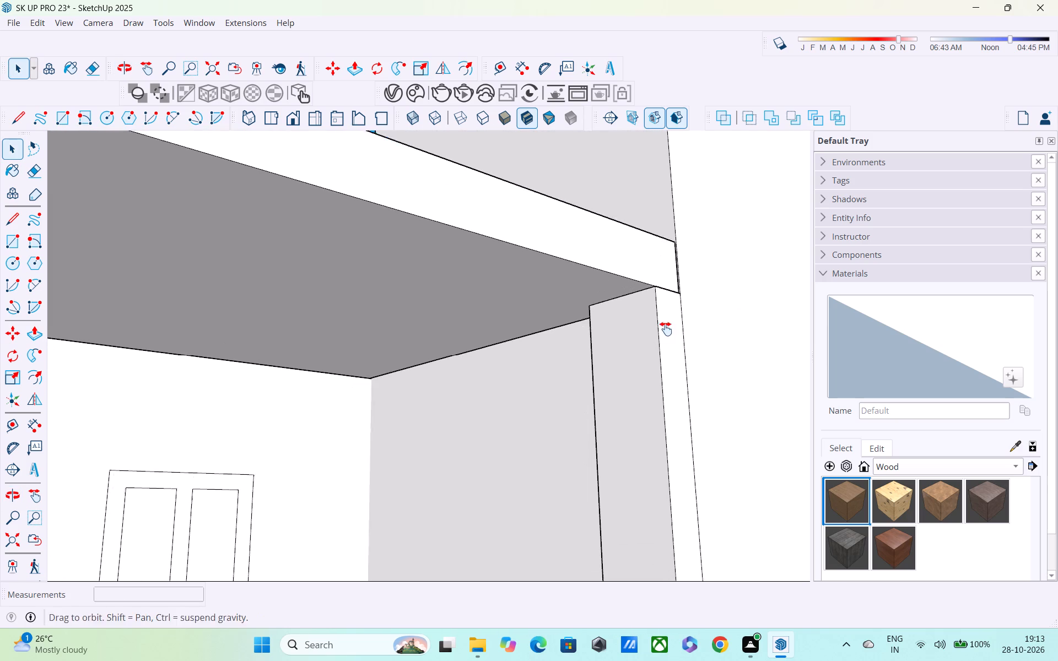
middle_click_drag(666, 329, 666, 319, "shift")
scroll(666, 324, "down", 5)
middle_click_drag(667, 371, 665, 306)
scroll(665, 306, "up", 1)
scroll(665, 306, "down", 6)
middle_click_drag(665, 354, 655, 318, "shift")
scroll(655, 318, "up", 1)
scroll(652, 335, "down", 6)
middle_click_drag(646, 362, 651, 422)
scroll(640, 362, "down", 3)
middle_click_drag(639, 364, 638, 333, "shift")
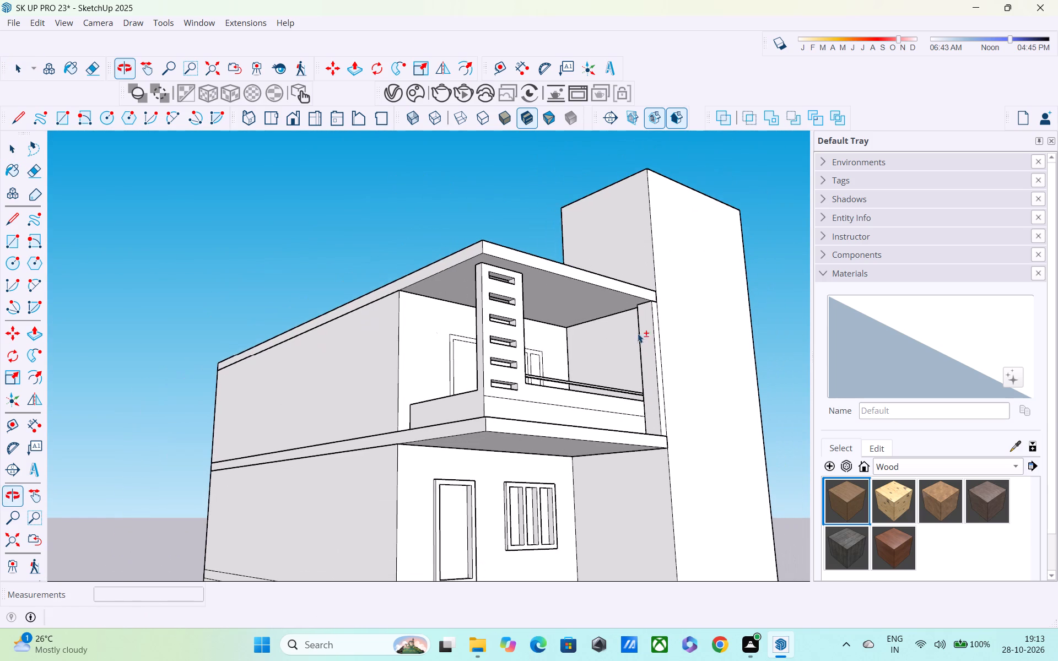
Examine the whole house from below, the front corner and slightly above to judge the column's proportions.
scroll(642, 350, "down", 5)
middle_click_drag(644, 349, 642, 326, "shift")
scroll(642, 326, "down", 1, "shift")
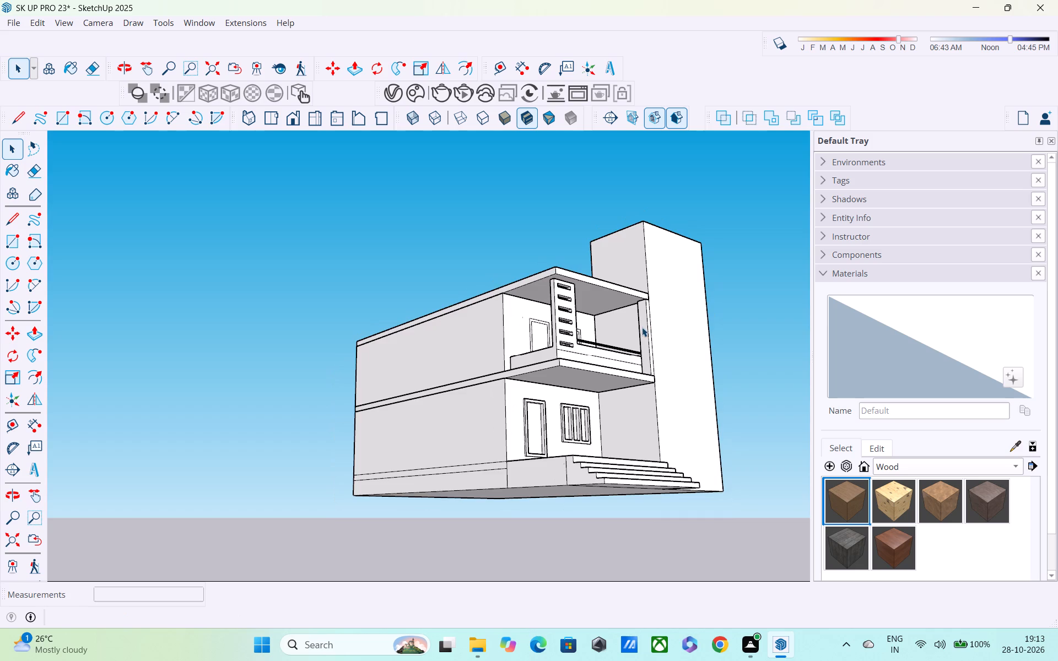
middle_click_drag(642, 351, 619, 404)
scroll(557, 272, "up", 4)
middle_click_drag(590, 301, 506, 201)
scroll(506, 201, "up", 1, "shift")
scroll(566, 315, "down", 1)
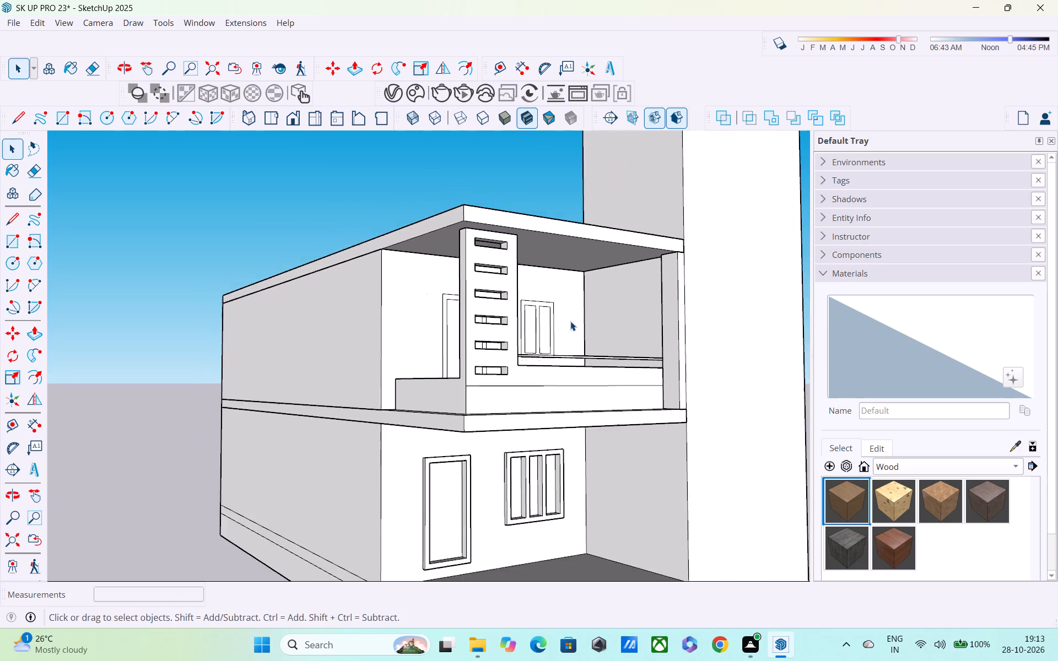
middle_click_drag(576, 338, 500, 211)
middle_click_drag(516, 236, 532, 385)
scroll(542, 252, "down", 5)
middle_click_drag(546, 264, 558, 308)
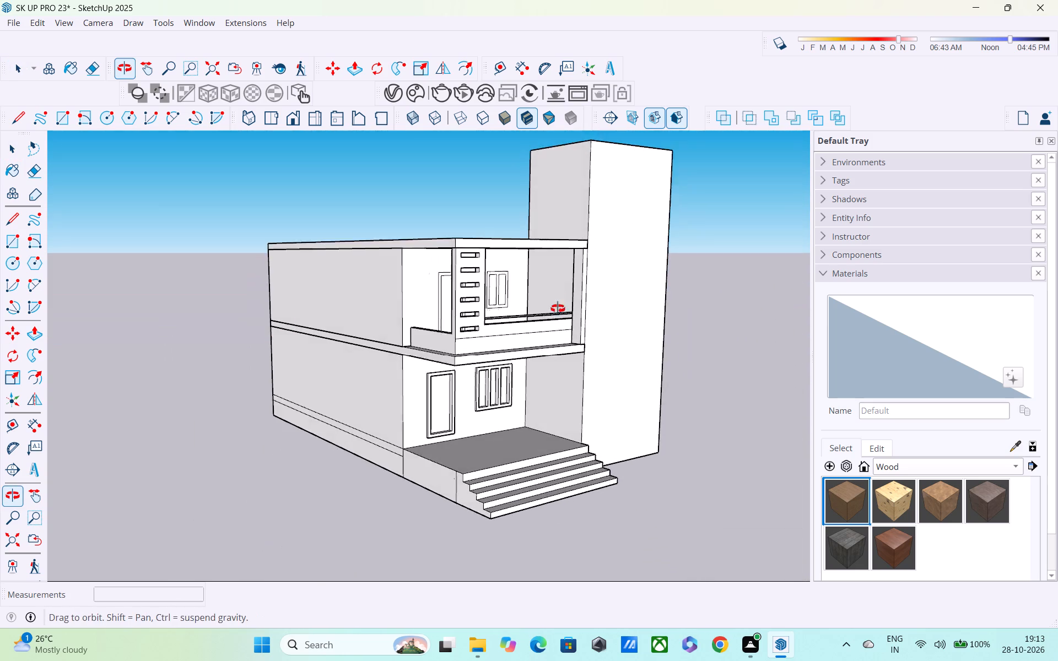
Examine the balcony slab's front edge where it meets the column and tower, opening and closing the balcony group for a closer look.
middle_click_drag(558, 308, 562, 321)
scroll(578, 322, "up", 4, "shift")
middle_click_drag(579, 322, 627, 414, "shift")
scroll(632, 382, "up", 4)
middle_click_drag(632, 371, 632, 313, "shift")
scroll(627, 369, "up", 3)
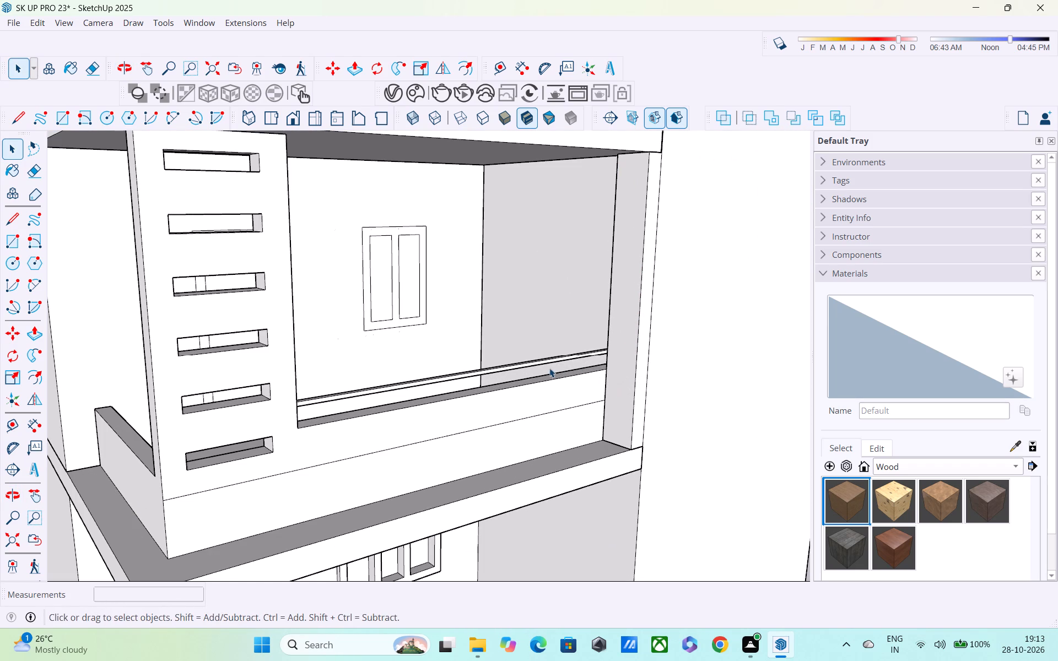
middle_click_drag(580, 440, 563, 338, "shift")
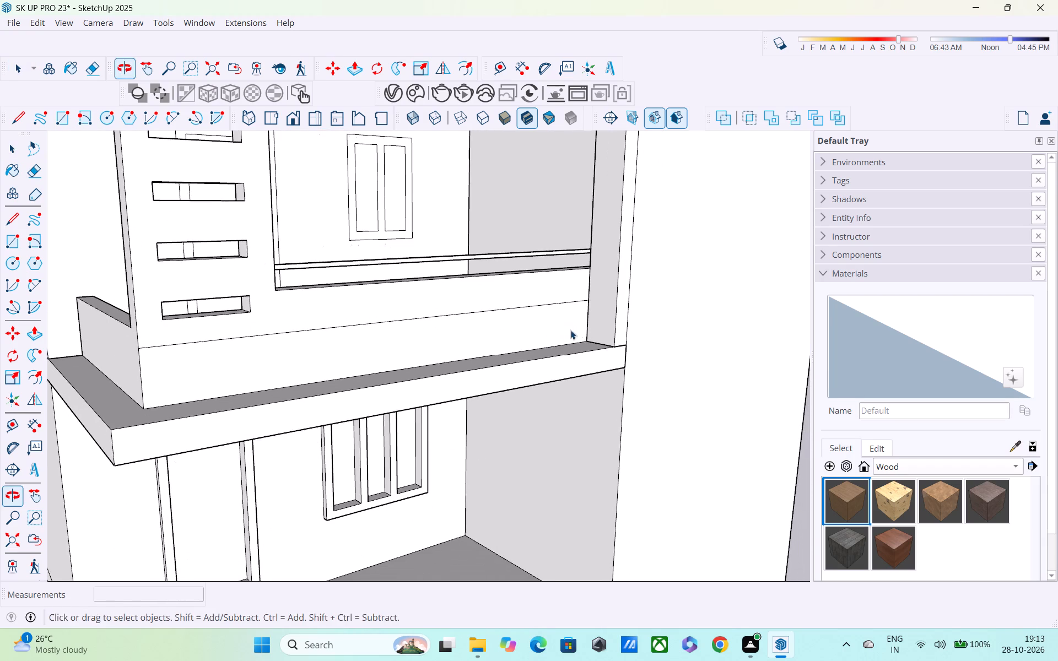
middle_click_drag(581, 334, 446, 437, "shift")
scroll(468, 444, "up", 3)
middle_click_drag(478, 431, 536, 365)
middle_click_drag(487, 413, 609, 372, "shift")
double_click(606, 364)
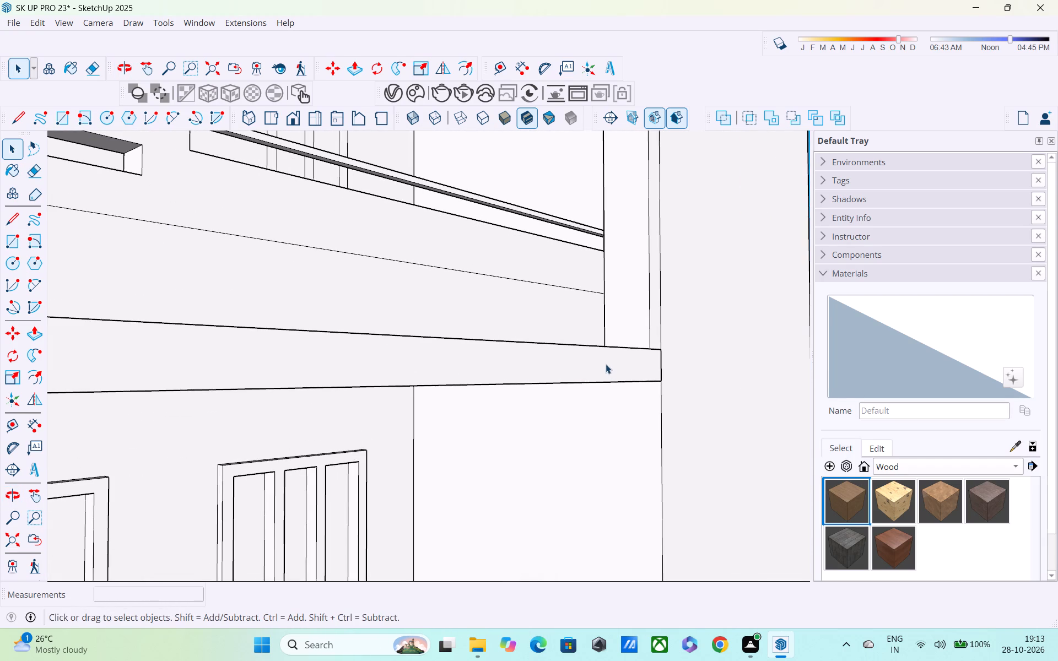
scroll(612, 354, "up", 1)
middle_click_drag(612, 354, 557, 456)
scroll(552, 384, "down", 12, "shift")
scroll(668, 281, "up", 1, "shift")
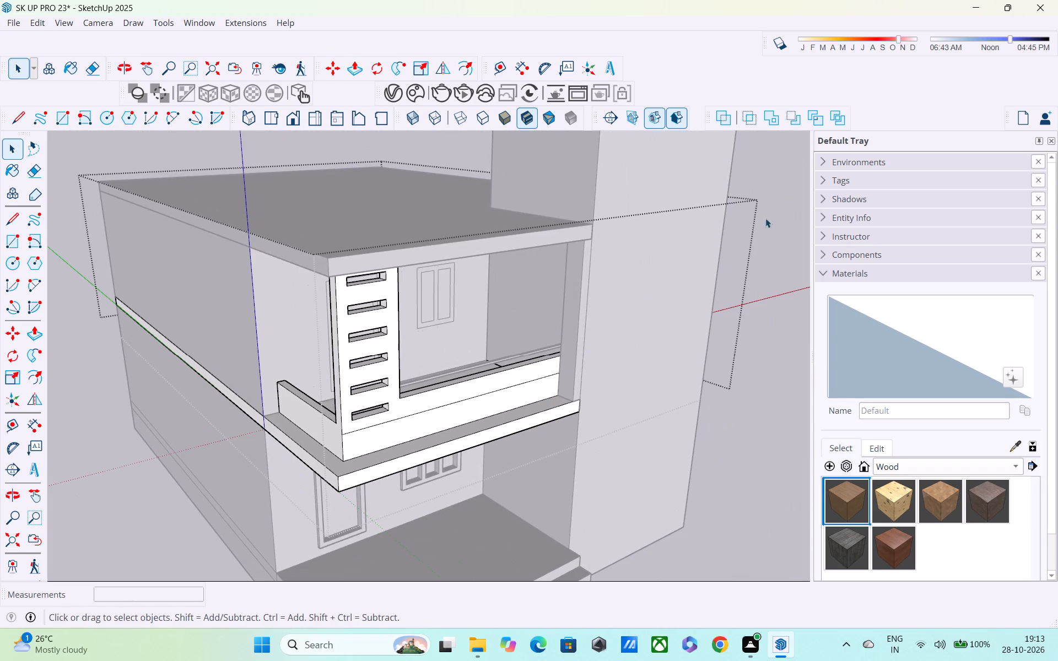
left_click(784, 189)
Examine the balcony, roof slab and ground floor from above, below and the side wall to compare the slab edges.
middle_click_drag(613, 291, 639, 236)
scroll(575, 268, "down", 1)
middle_click_drag(581, 283, 596, 364, "shift")
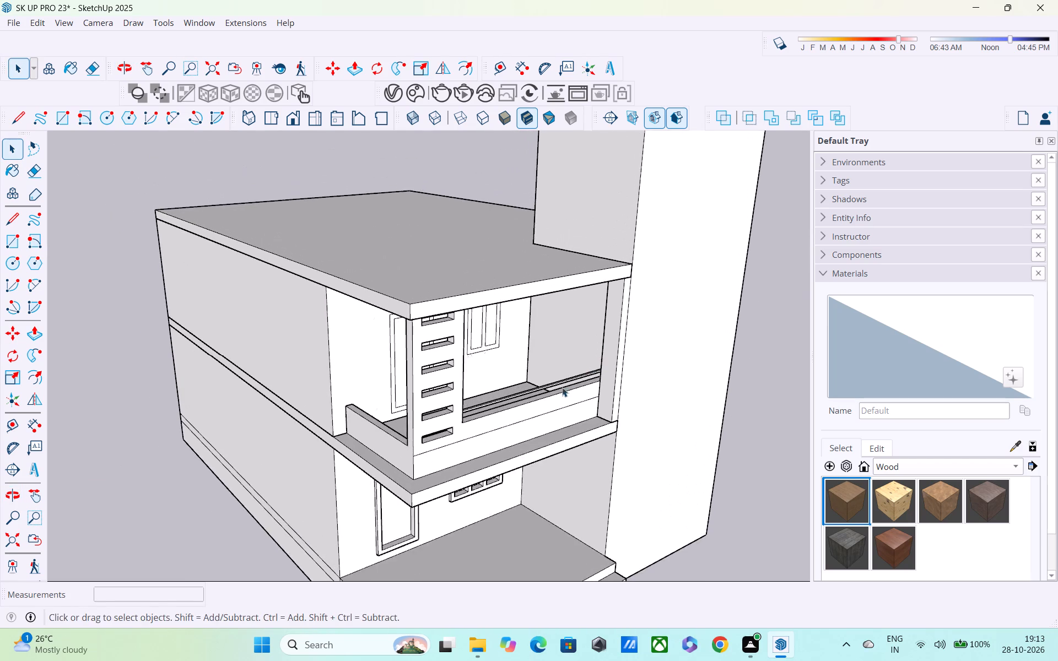
scroll(560, 389, "up", 3)
middle_click_drag(531, 403, 537, 309, "shift")
scroll(410, 362, "up", 3)
middle_click_drag(408, 365, 354, 275)
scroll(357, 288, "down", 4)
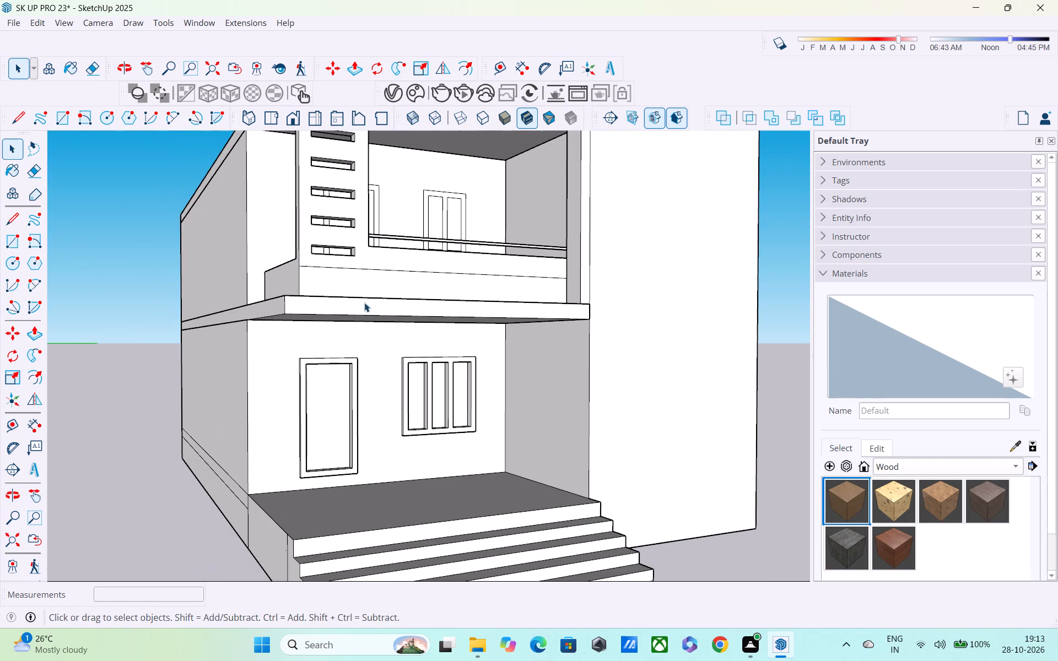
scroll(364, 302, "down", 2)
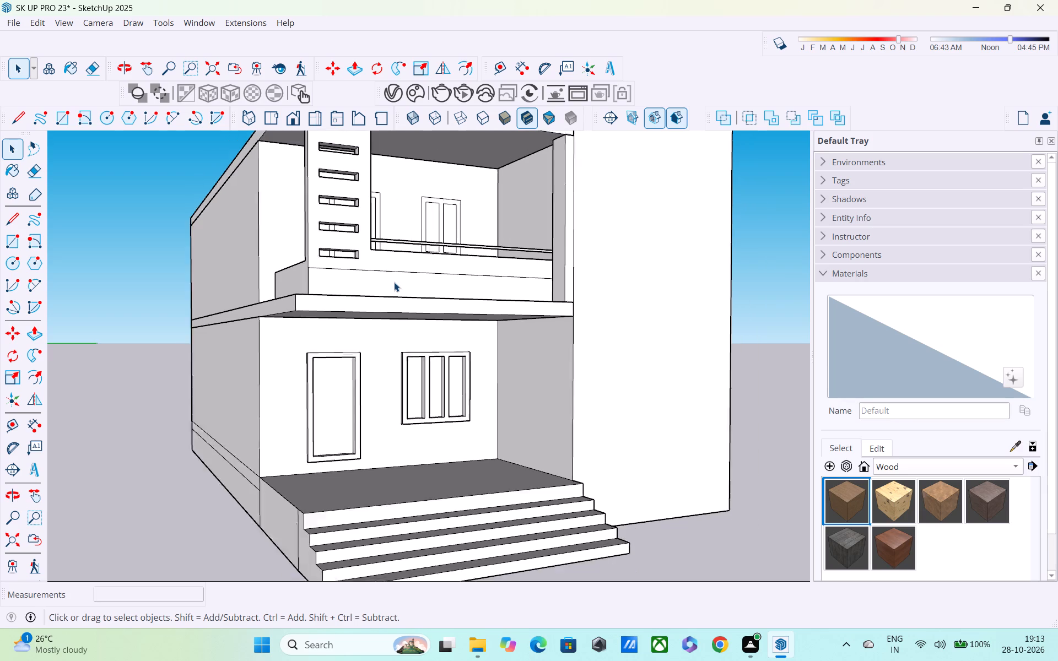
scroll(394, 282, "down", 1)
middle_click_drag(395, 282, 446, 405, "shift")
middle_click(548, 319)
middle_click_drag(547, 313, 596, 409, "shift")
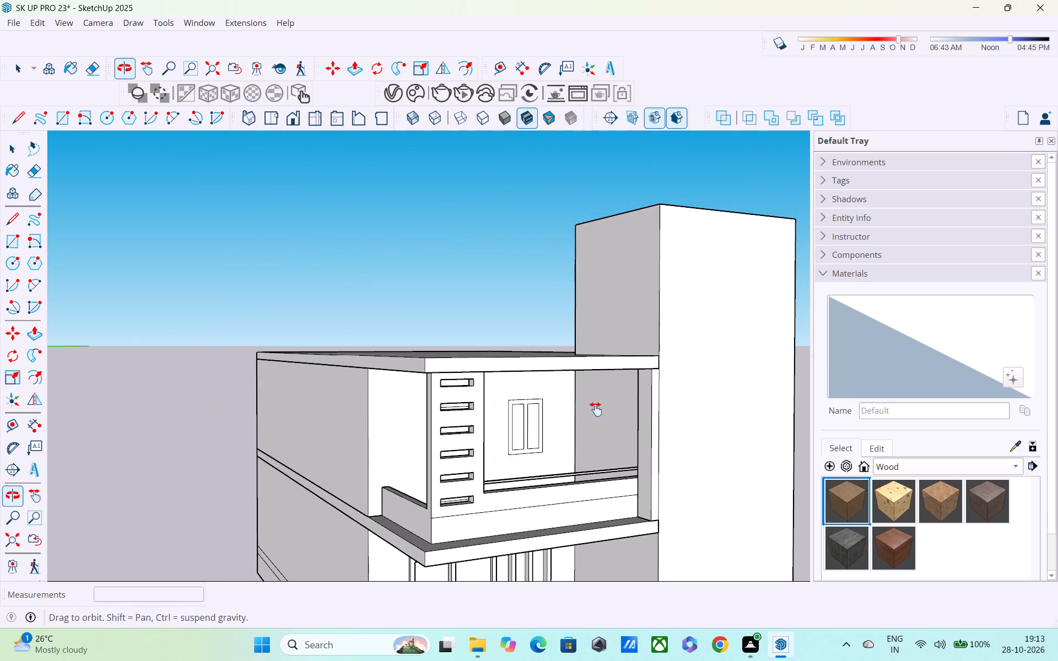
middle_click_drag(596, 409, 596, 410, "shift")
scroll(616, 326, "up", 2)
middle_click_drag(622, 407, 566, 291)
scroll(682, 319, "up", 3)
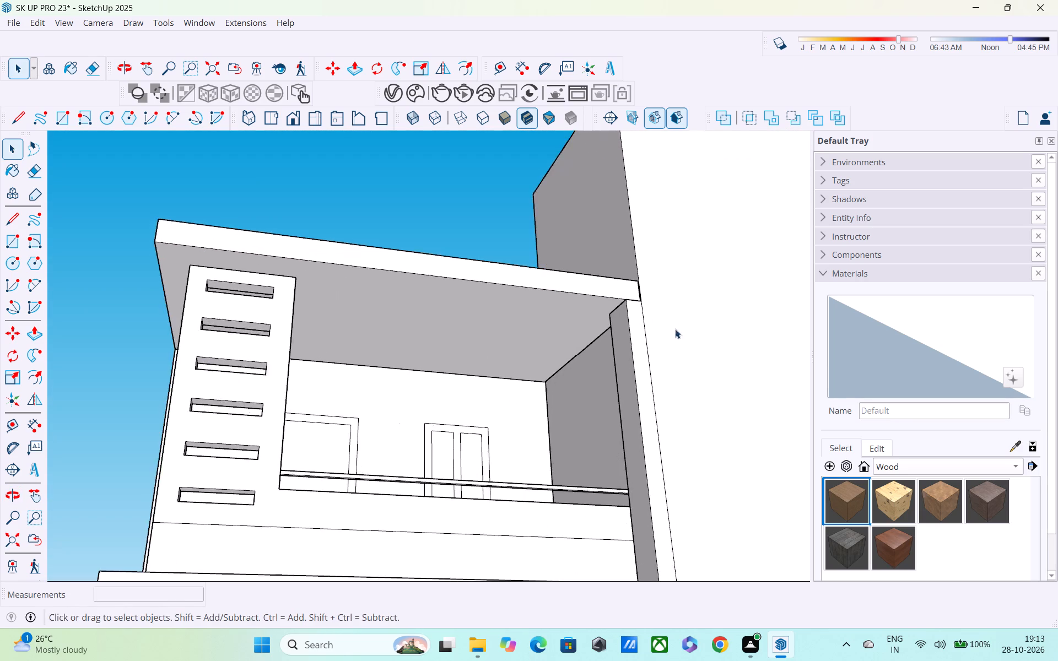
middle_click_drag(675, 303, 675, 215, "shift")
middle_click_drag(607, 280, 617, 266)
scroll(592, 266, "down", 4)
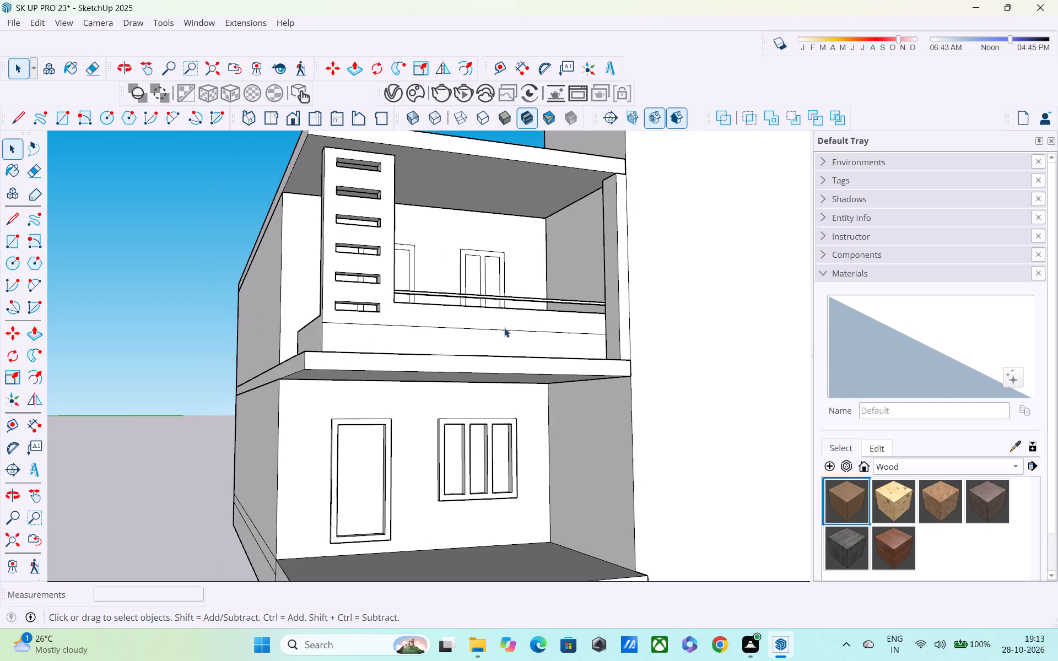
middle_click_drag(506, 339, 584, 433, "shift")
middle_click_drag(403, 458, 503, 462)
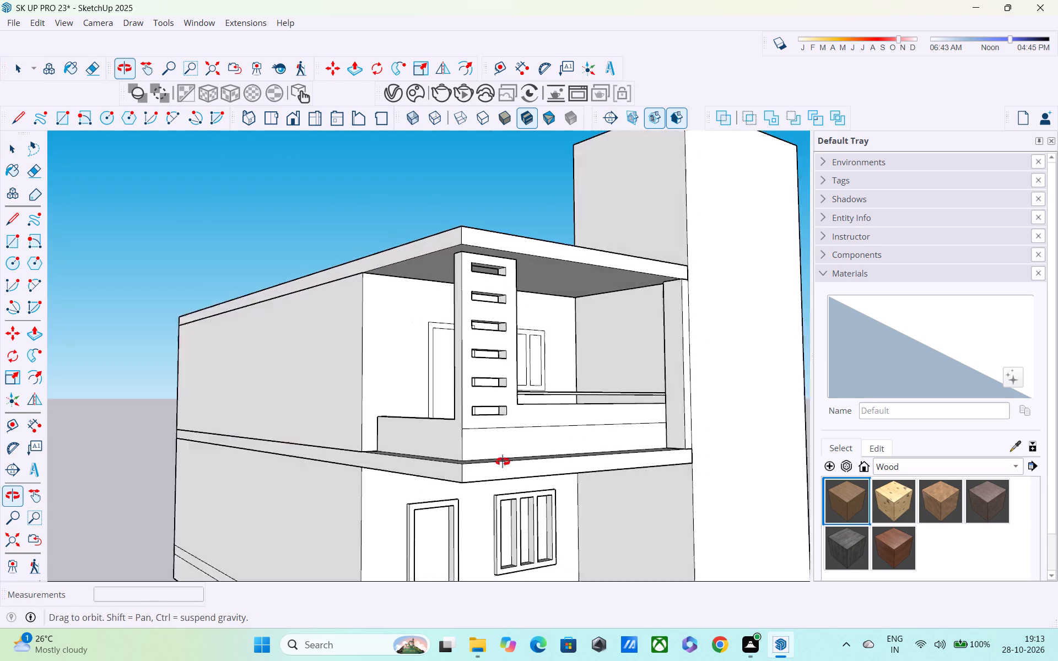
middle_click_drag(503, 462, 569, 458)
Draw a 10" vertical line across the slab's side face at the house wall's front corner, repeating it inside the balcony group.
key("l")
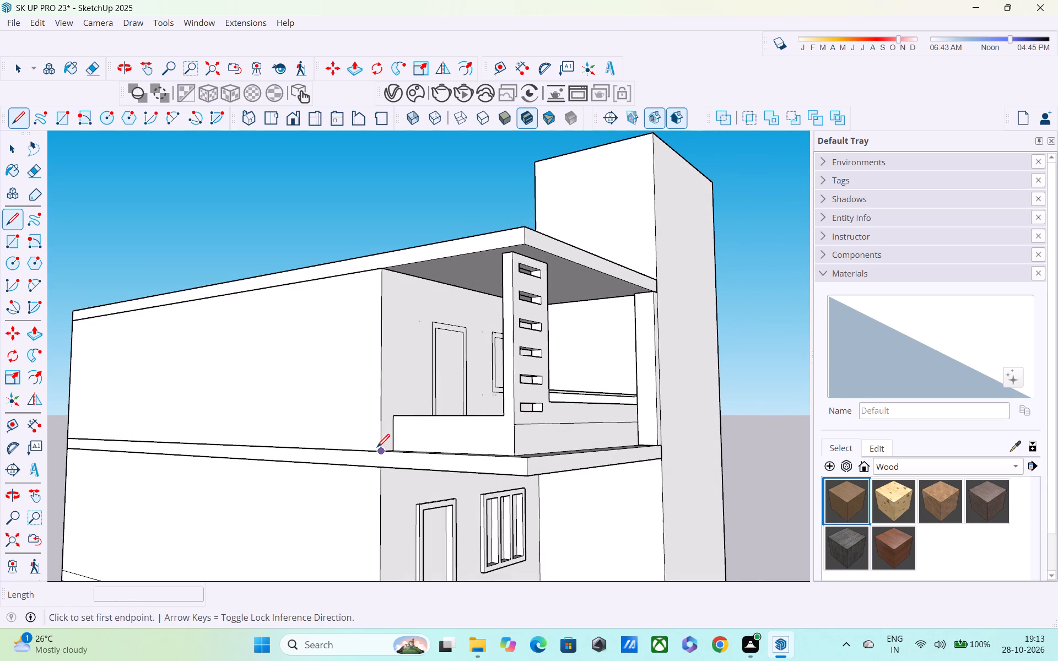
left_click(381, 454)
left_click(381, 470)
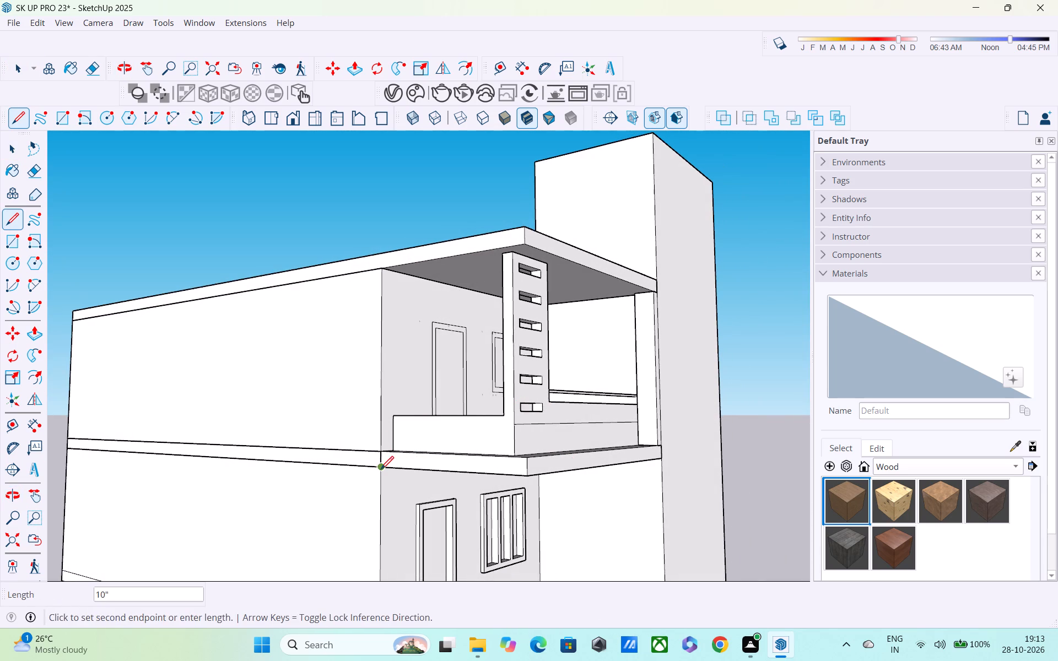
key("space")
double_click(433, 464)
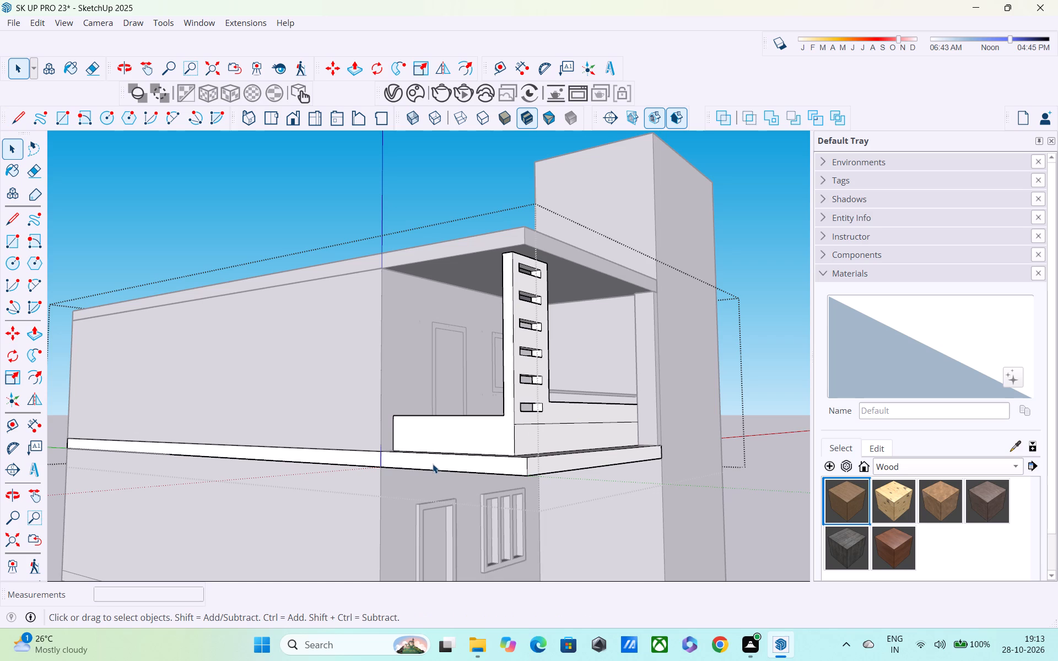
key("l")
scroll(373, 451, "up", 4)
left_click(387, 449)
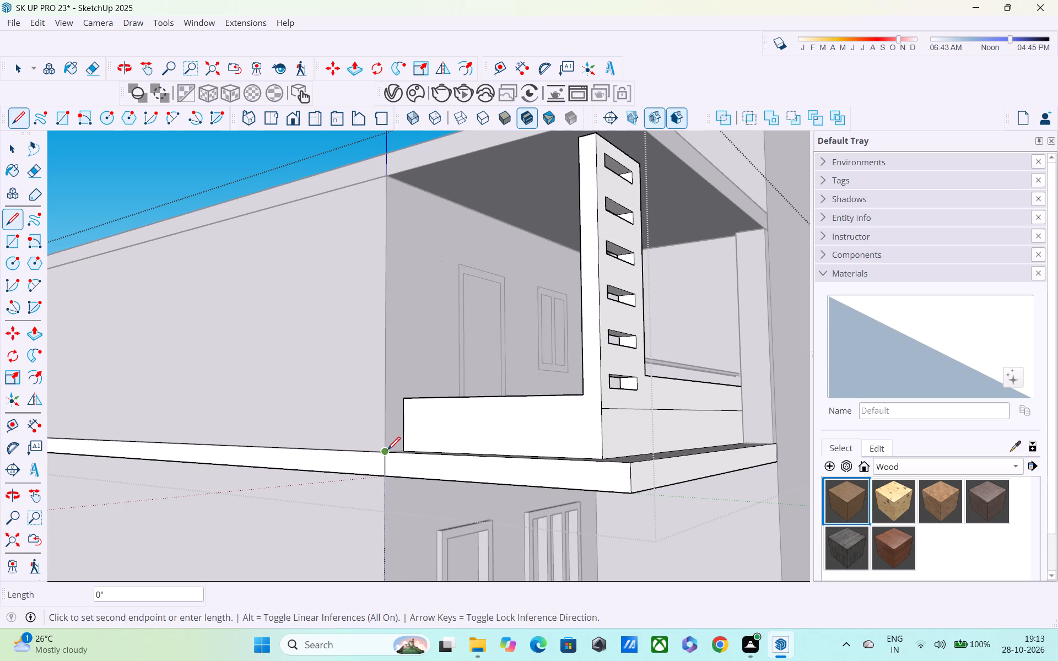
left_click(384, 475)
Pull the balcony slab's side face outward about 8 15/16" beyond the house's side wall and close the balcony group.
key("p")
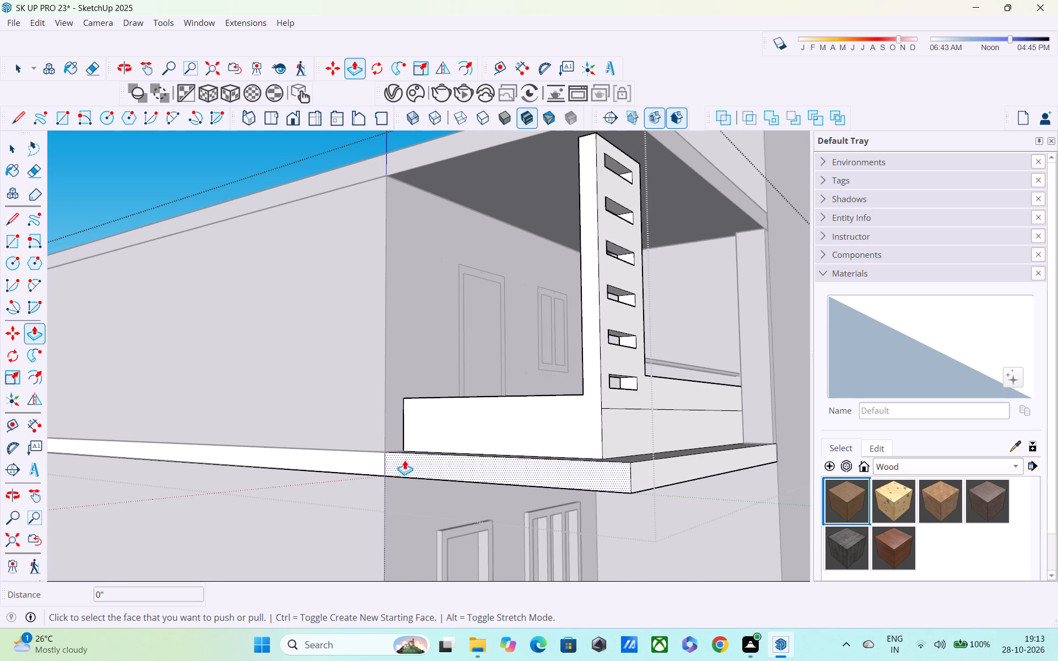
left_click(405, 460)
middle_click_drag(396, 476, 320, 508)
scroll(320, 508, "up", 1)
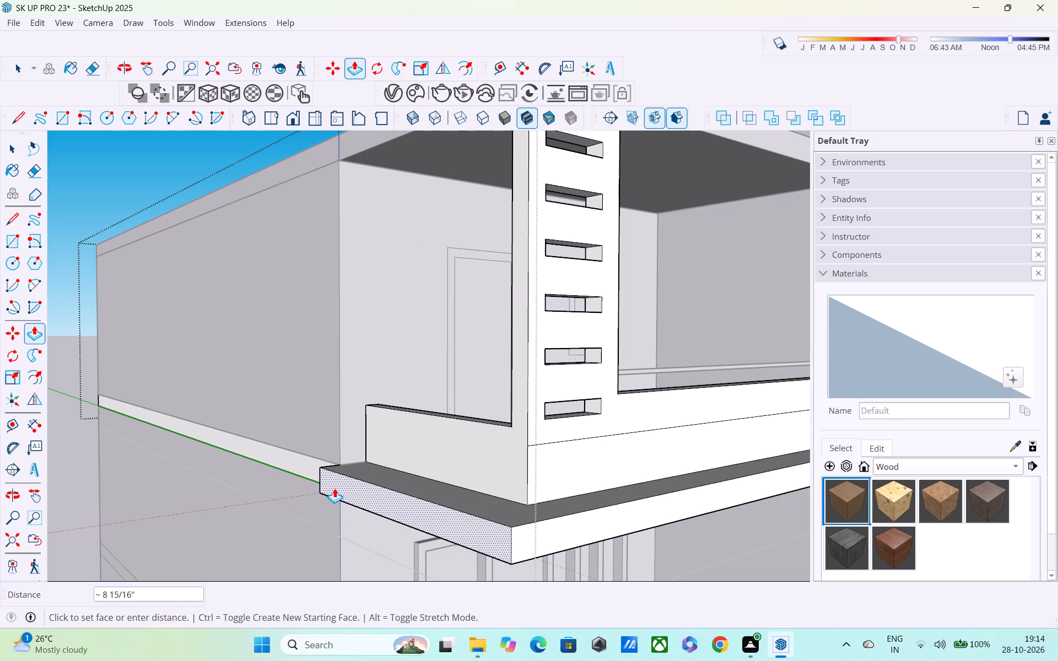
left_click(334, 488)
scroll(366, 491, "down", 5)
middle_click_drag(433, 491, 350, 475)
scroll(347, 473, "up", 1)
scroll(344, 469, "down", 6)
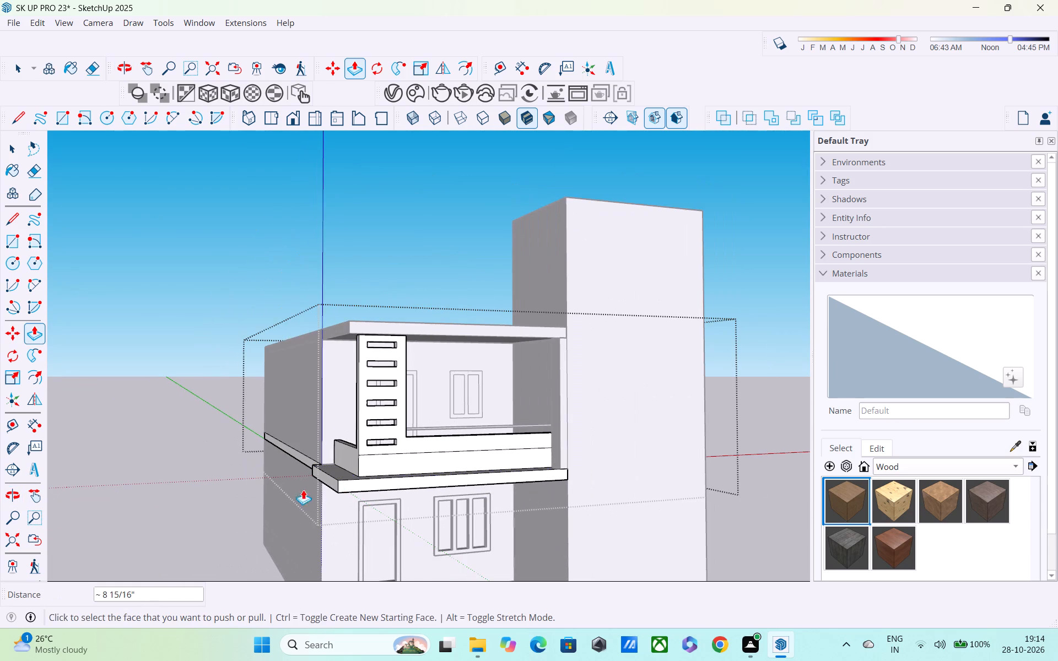
key("space")
left_click(211, 465)
Reopen the balcony group and push the slab's projecting side face back in by about 3 9/16".
middle_click_drag(428, 475, 293, 477)
scroll(293, 477, "up", 2)
middle_click_drag(294, 482, 525, 485)
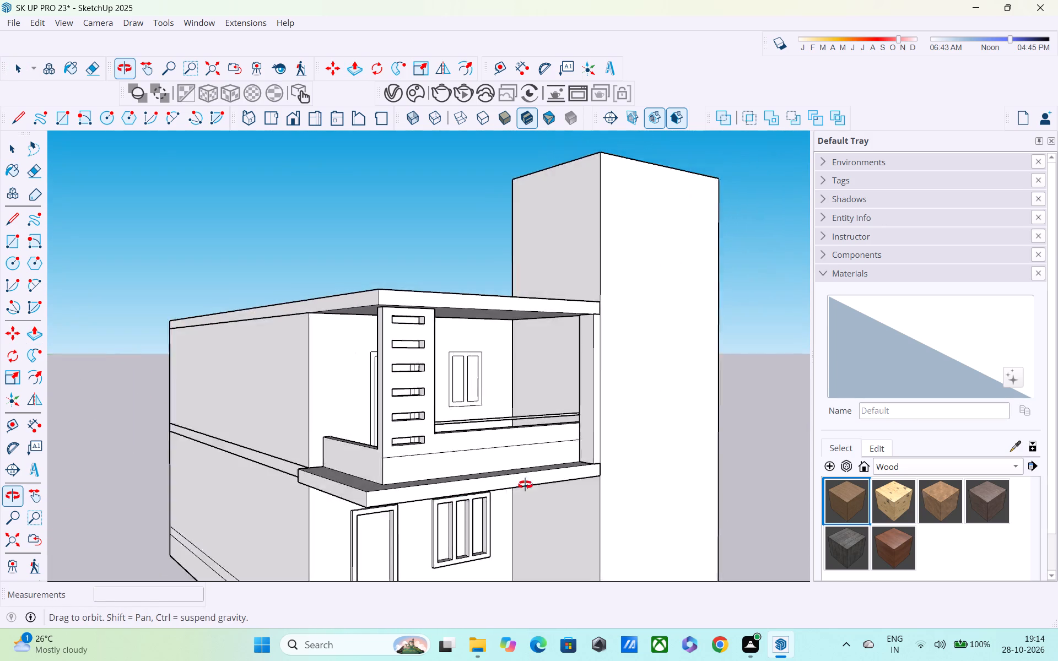
middle_click_drag(525, 485, 604, 482)
scroll(373, 492, "up", 2)
left_click(390, 481)
left_click(391, 484)
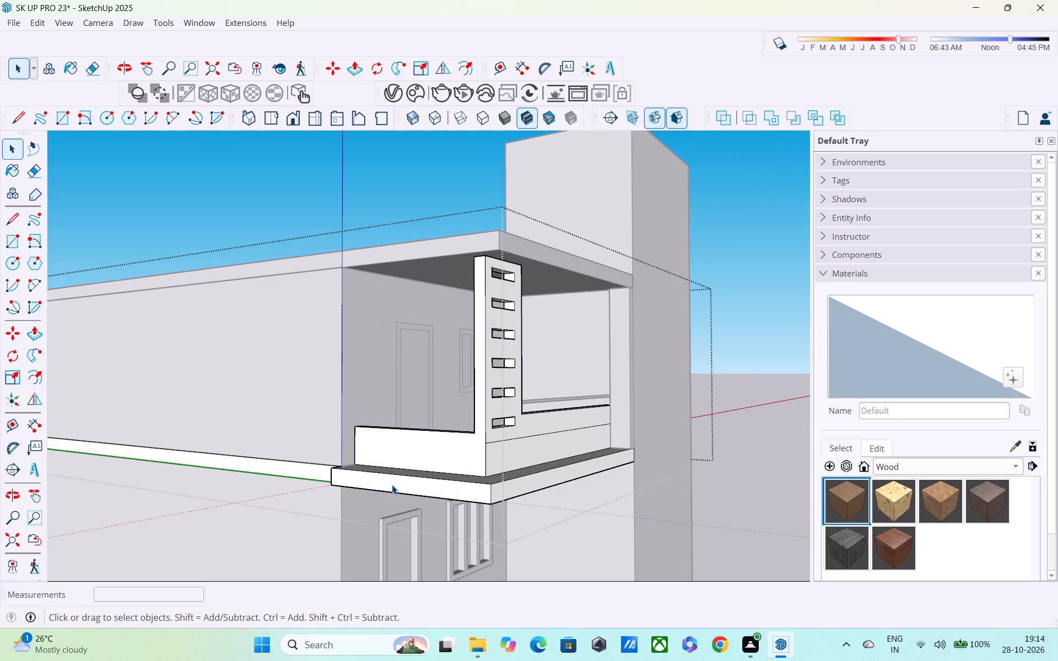
left_click(392, 487)
key("p")
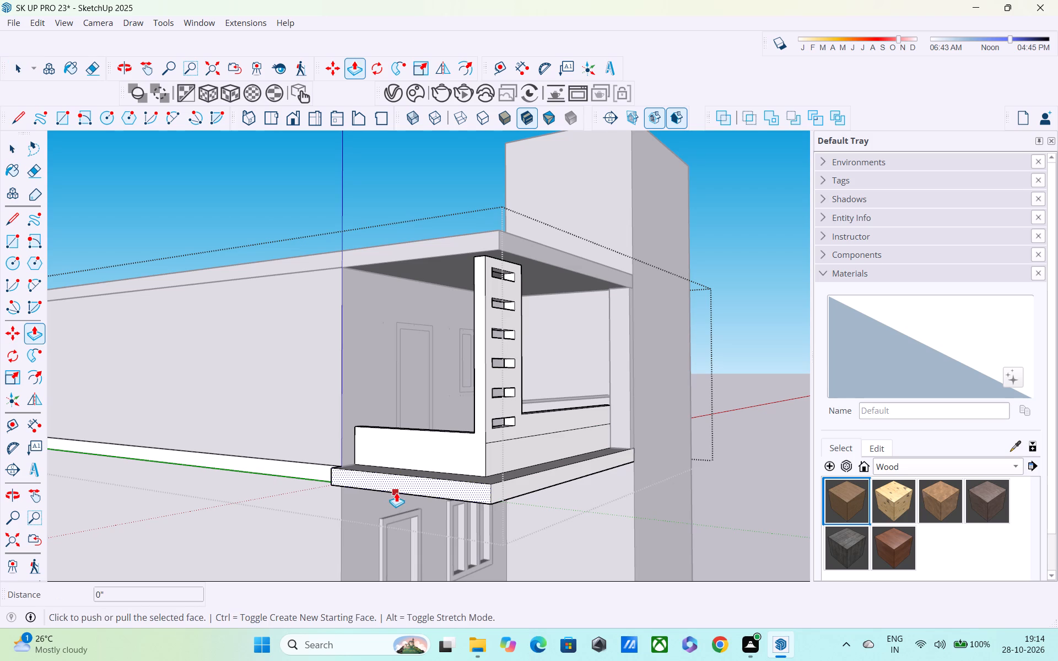
scroll(397, 468, "up", 6)
left_click(403, 492)
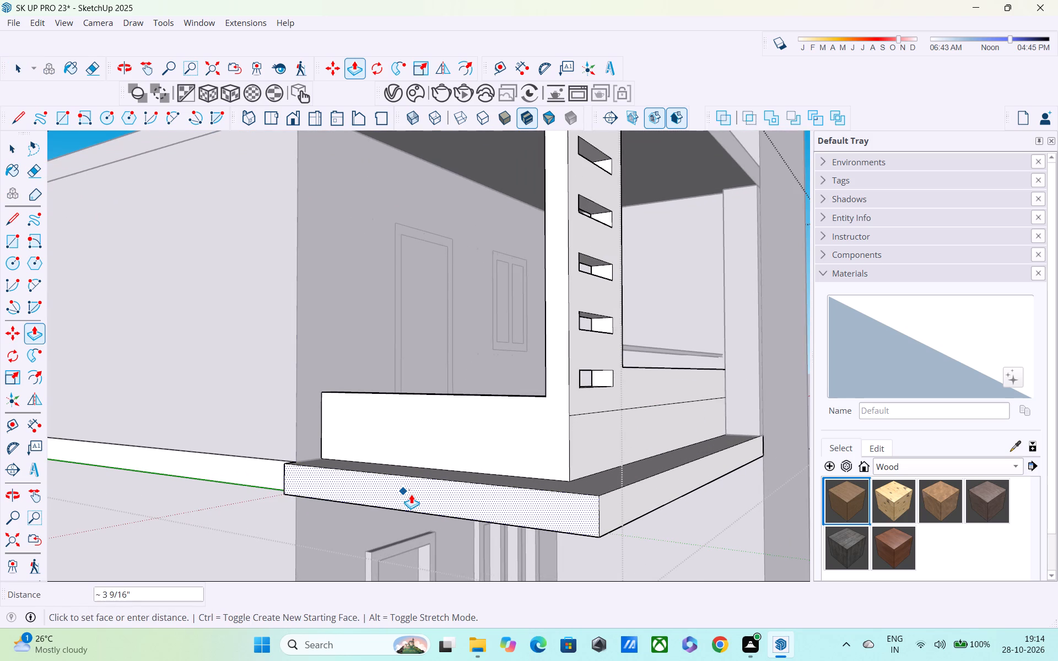
left_click(411, 494)
Push the balcony slab's side face slightly further in toward the house's side wall.
middle_click_drag(419, 496, 295, 512)
scroll(274, 477, "up", 1)
scroll(274, 477, "down", 10)
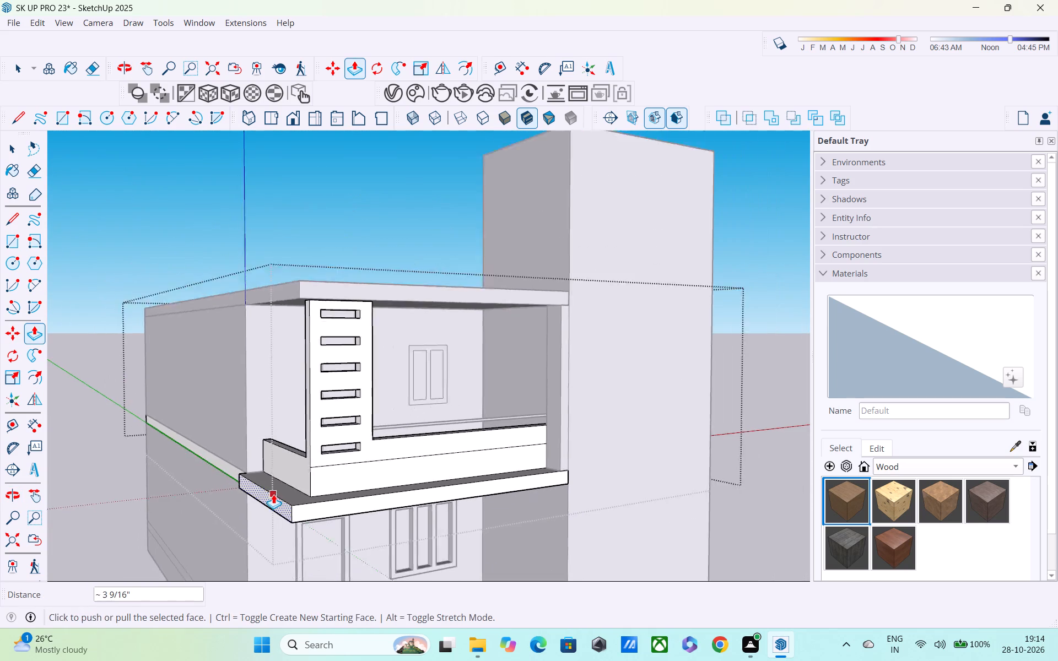
scroll(273, 494, "down", 2)
scroll(274, 499, "up", 5)
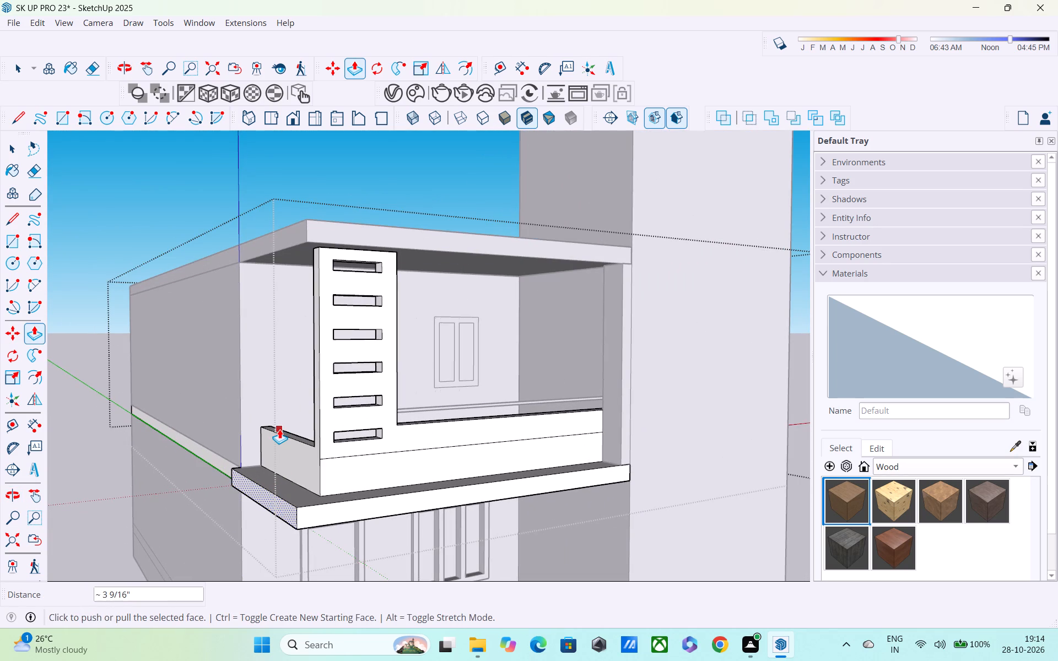
scroll(277, 429, "up", 2)
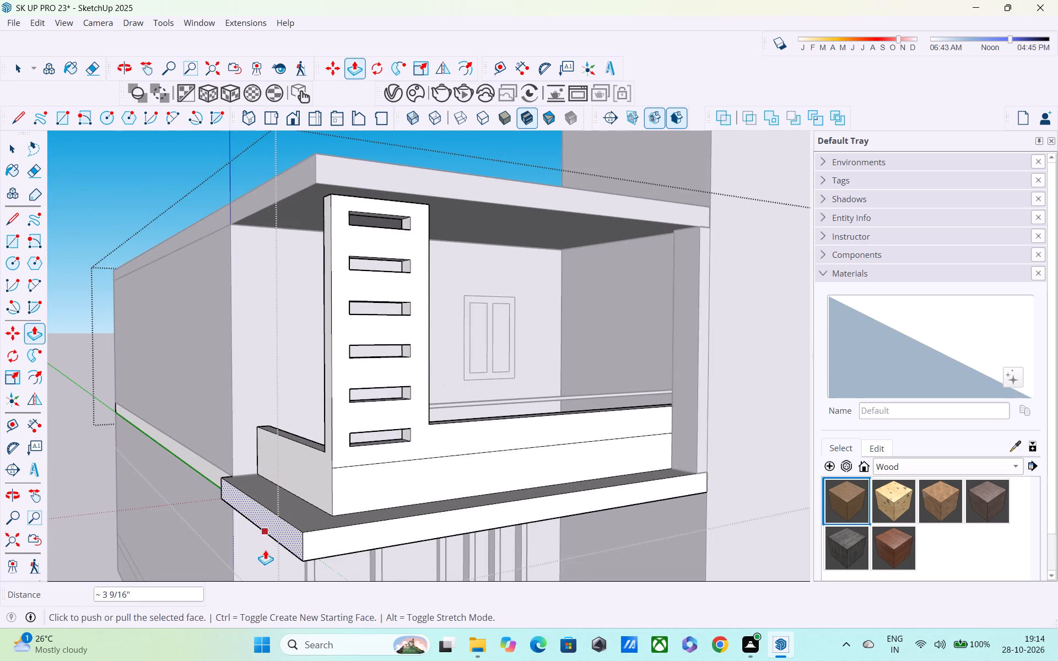
scroll(265, 564, "up", 1)
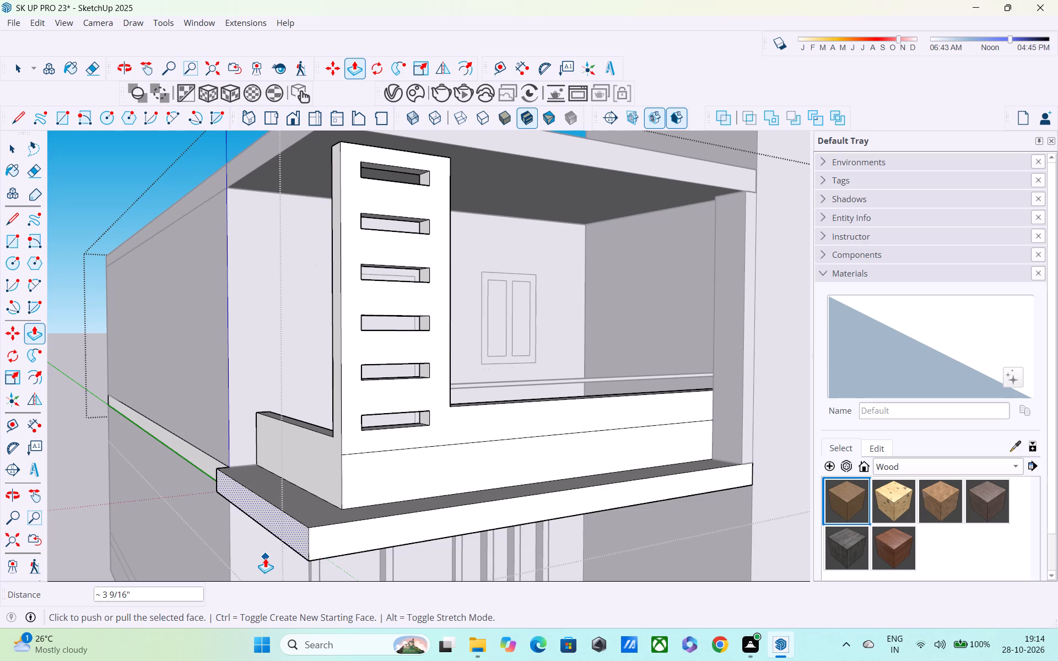
scroll(265, 558, "up", 4)
left_click(269, 514)
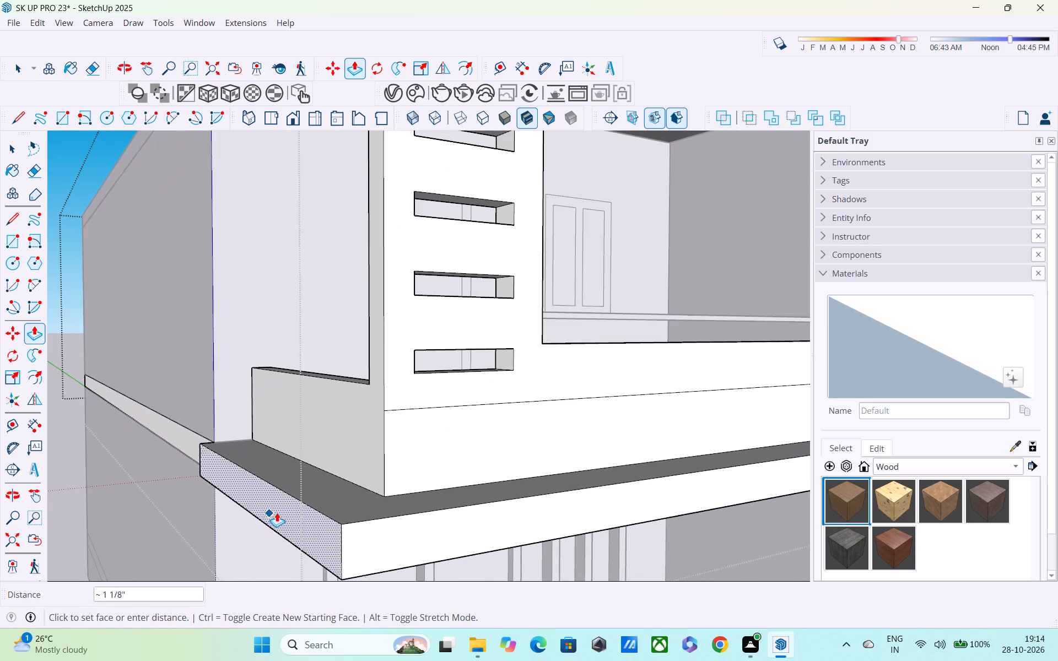
left_click(285, 506)
Examine the slab's side projection from the front and the side against the roof slab and house wall, and close the balcony group.
scroll(246, 535, "down", 5)
middle_click_drag(263, 526, 85, 515)
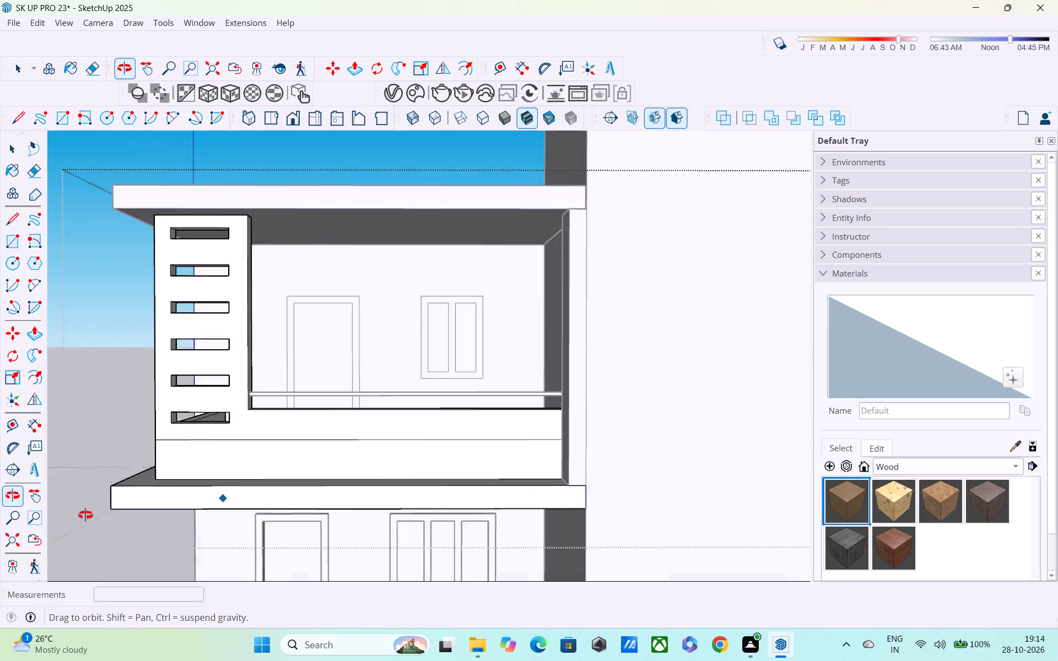
middle_click_drag(85, 515, 69, 507)
scroll(69, 505, "up", 1)
scroll(75, 501, "down", 4)
scroll(210, 476, "up", 1)
middle_click_drag(210, 476, 424, 481)
middle_click_drag(440, 501, 568, 533)
scroll(509, 514, "up", 3)
middle_click_drag(501, 510, 584, 485)
scroll(585, 484, "up", 1)
scroll(584, 484, "down", 5)
middle_click_drag(568, 495, 526, 490)
scroll(523, 480, "down", 5)
key("space")
left_click(663, 375)
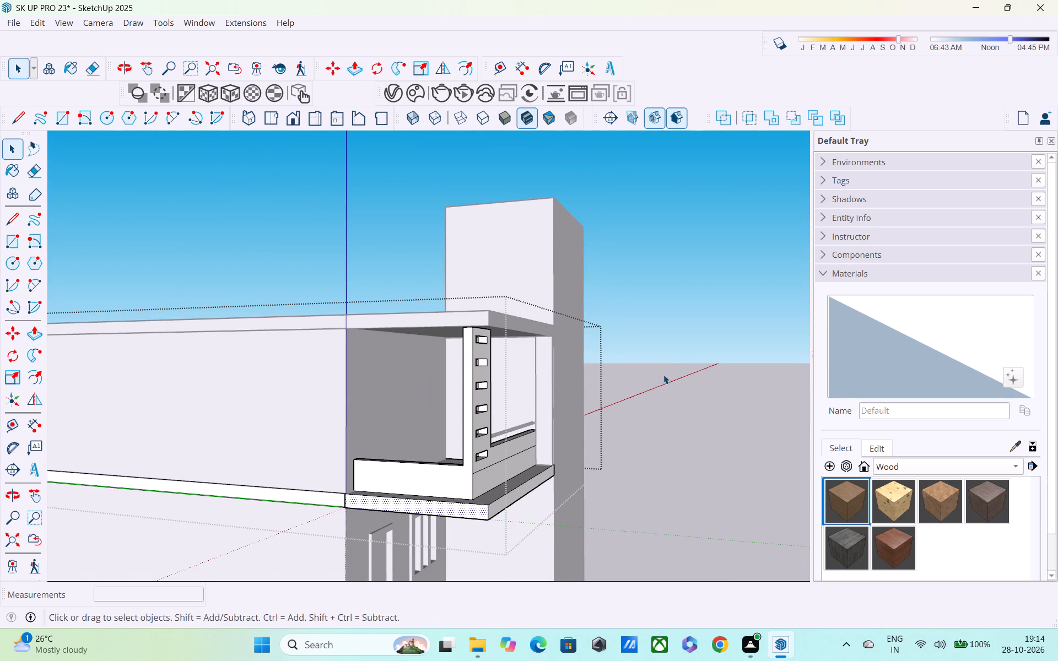
Examine the upper storey from the front corner, the side and the front to judge the balcony slab against the roof slab.
middle_click_drag(696, 438, 563, 398)
scroll(558, 397, "down", 4)
middle_click_drag(555, 418, 492, 447)
scroll(509, 404, "up", 4)
middle_click_drag(536, 416, 587, 404, "shift")
scroll(608, 403, "down", 1)
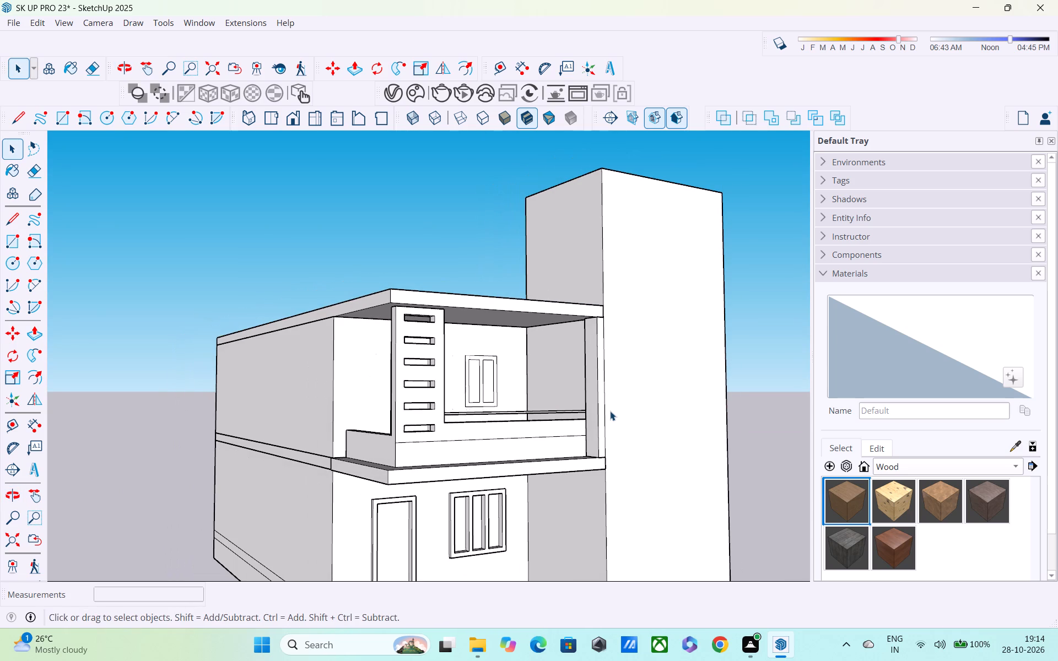
middle_click_drag(611, 411, 639, 434, "shift")
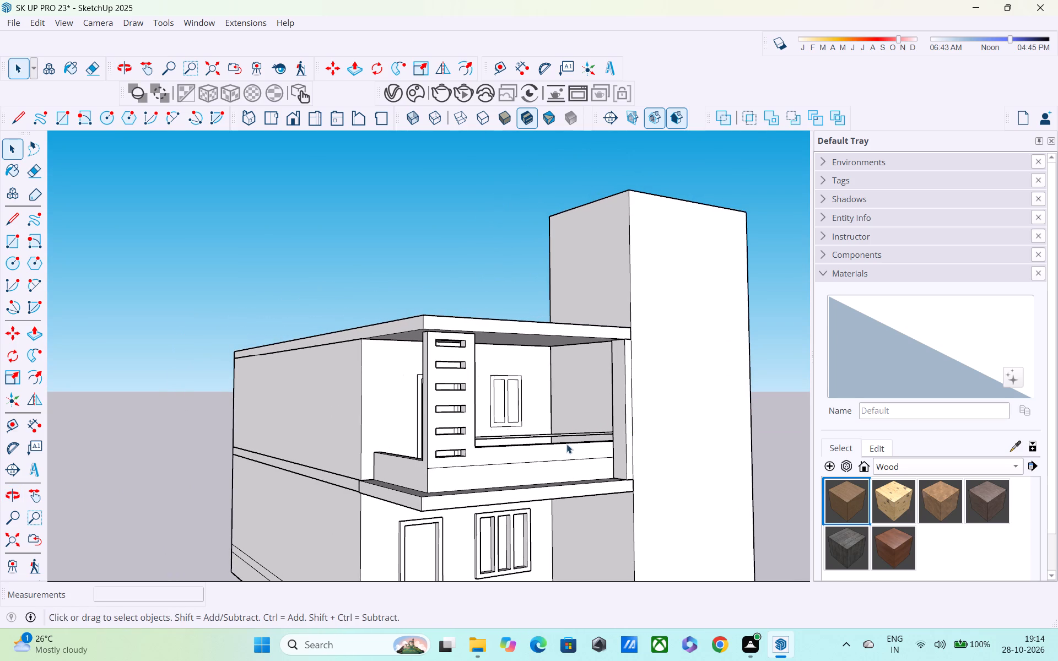
middle_click_drag(566, 449, 778, 438)
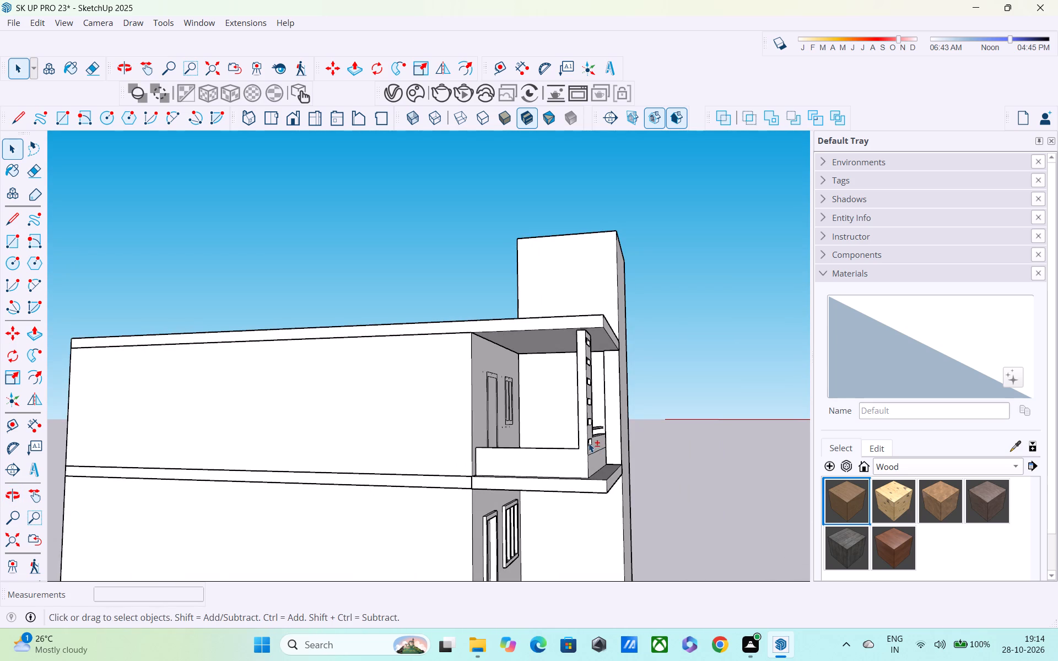
middle_click_drag(589, 439, 667, 435, "shift")
scroll(667, 430, "down", 1)
middle_click_drag(667, 430, 487, 465)
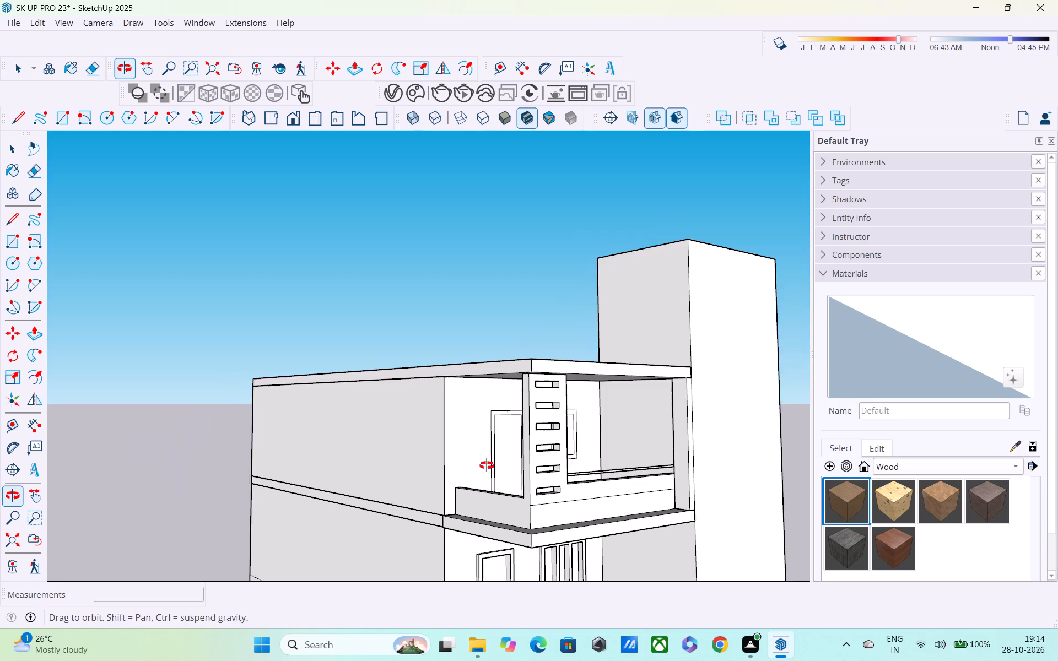
middle_click_drag(487, 465, 414, 465)
scroll(563, 475, "up", 3)
middle_click_drag(560, 472, 405, 474)
scroll(403, 473, "up", 3)
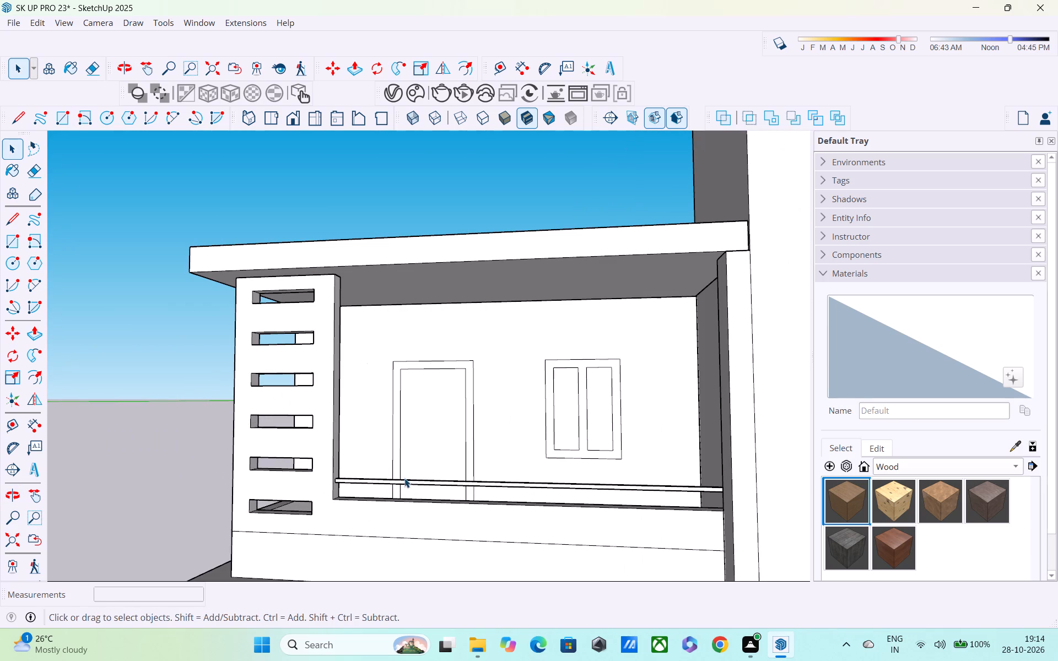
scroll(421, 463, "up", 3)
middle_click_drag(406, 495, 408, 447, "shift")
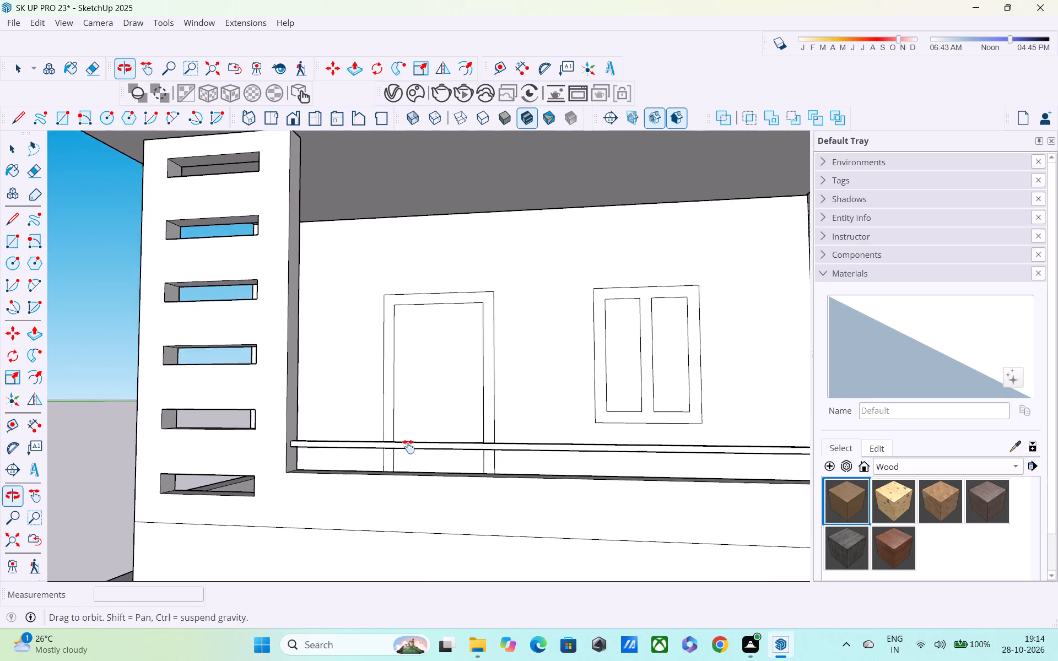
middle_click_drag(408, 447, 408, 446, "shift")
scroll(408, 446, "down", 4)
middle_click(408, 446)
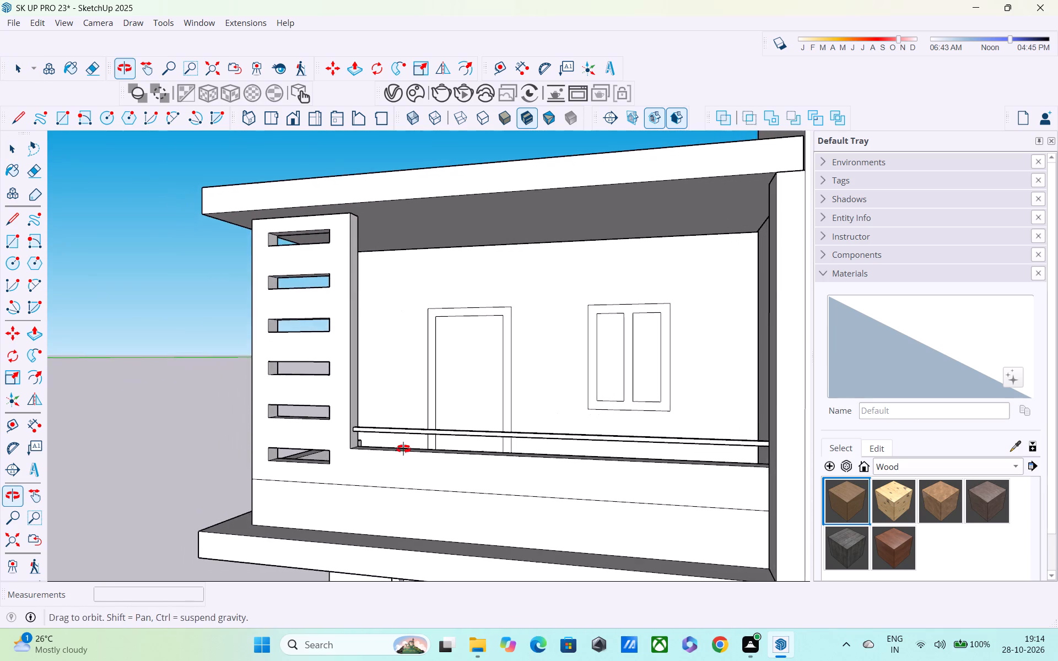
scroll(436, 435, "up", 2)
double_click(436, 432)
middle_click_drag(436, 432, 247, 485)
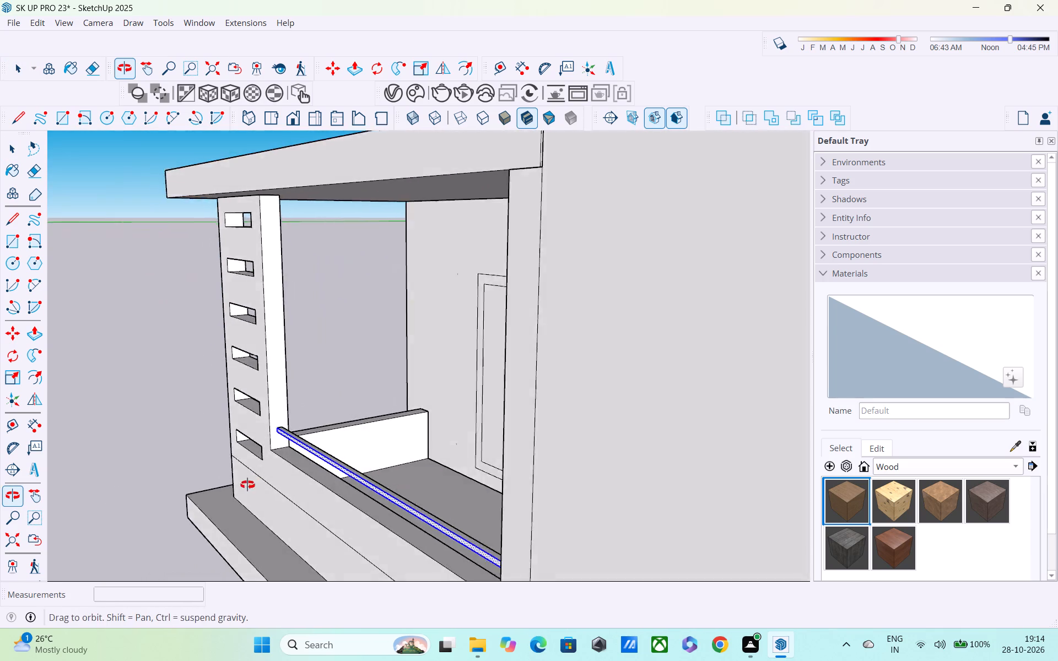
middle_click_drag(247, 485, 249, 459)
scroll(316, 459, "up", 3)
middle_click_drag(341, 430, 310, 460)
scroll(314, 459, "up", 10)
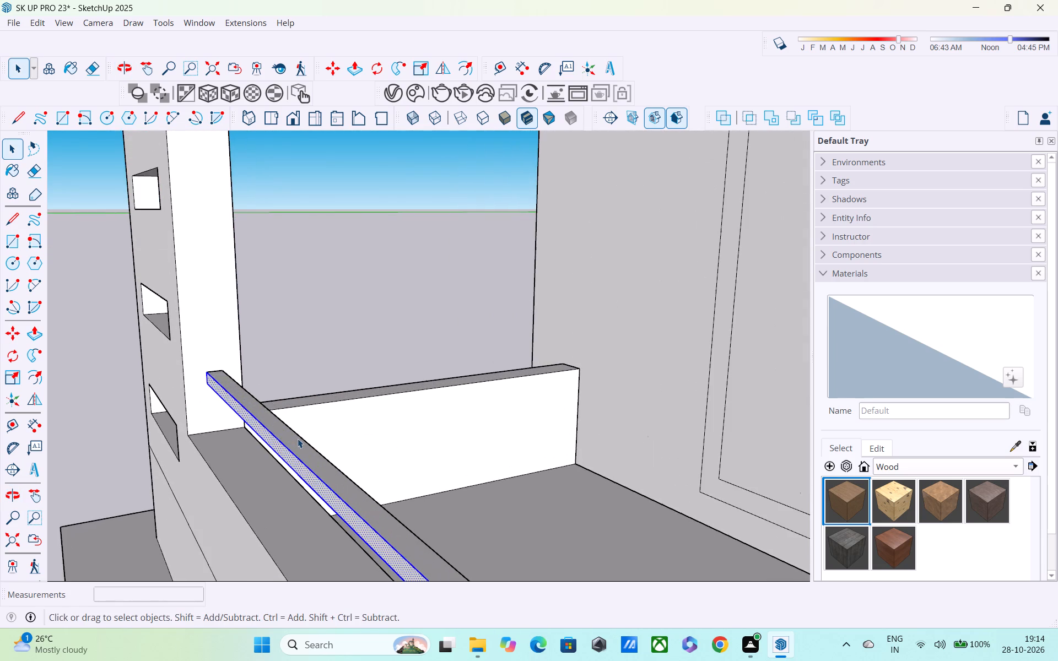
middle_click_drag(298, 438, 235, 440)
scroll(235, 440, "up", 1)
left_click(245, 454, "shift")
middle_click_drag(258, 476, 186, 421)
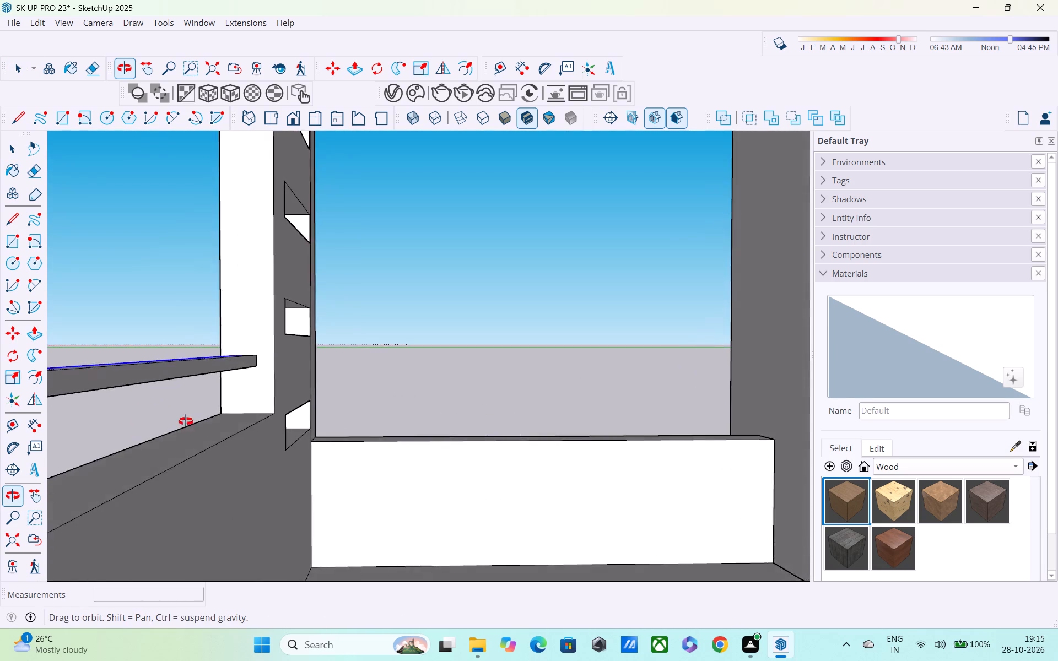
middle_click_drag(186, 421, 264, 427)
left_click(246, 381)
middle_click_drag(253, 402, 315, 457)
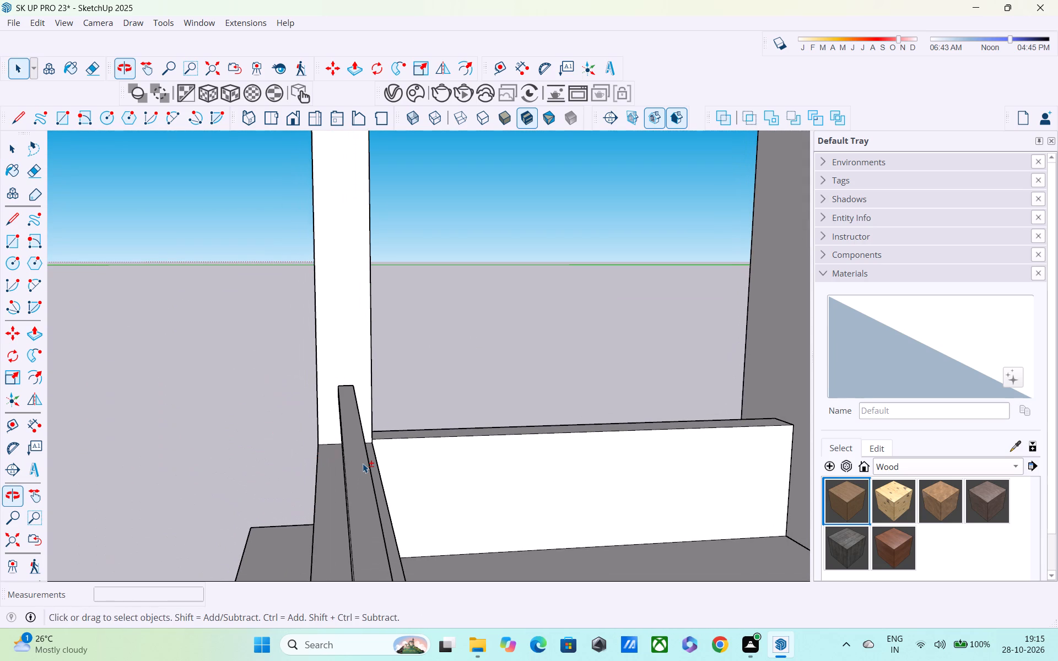
Copy the upper balcony's front rail bar about 1' 3" straight up and divide the distance by 3 for evenly spaced bars.
double_click(363, 463, "shift")
middle_click_drag(366, 465, 348, 426, "shift")
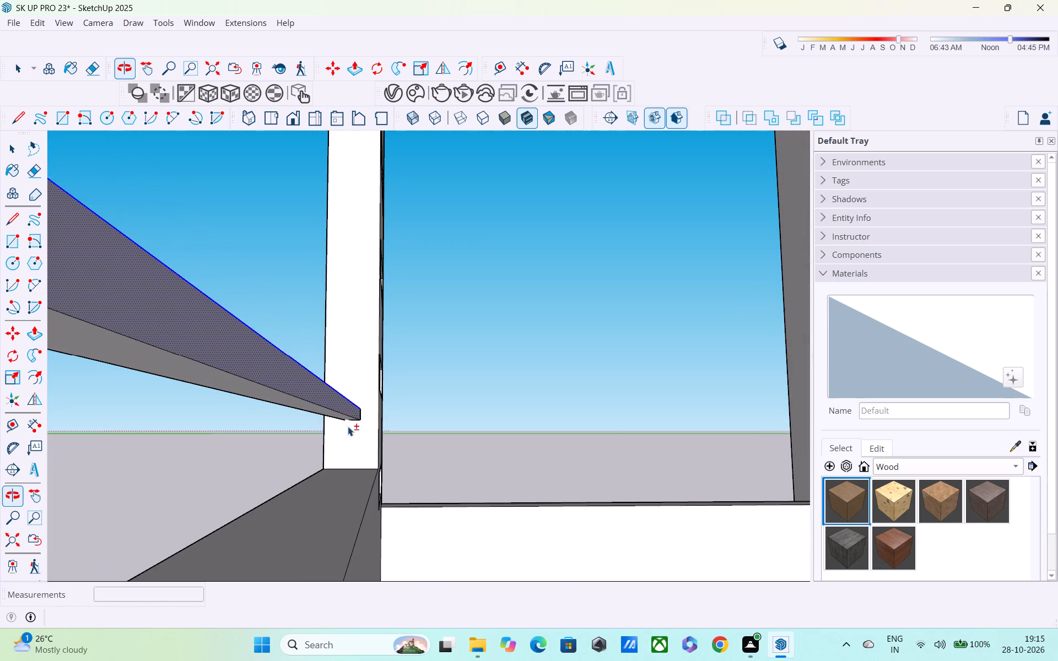
middle_click_drag(348, 426, 348, 421, "shift")
left_click(311, 410, "shift")
left_click(311, 405, "shift")
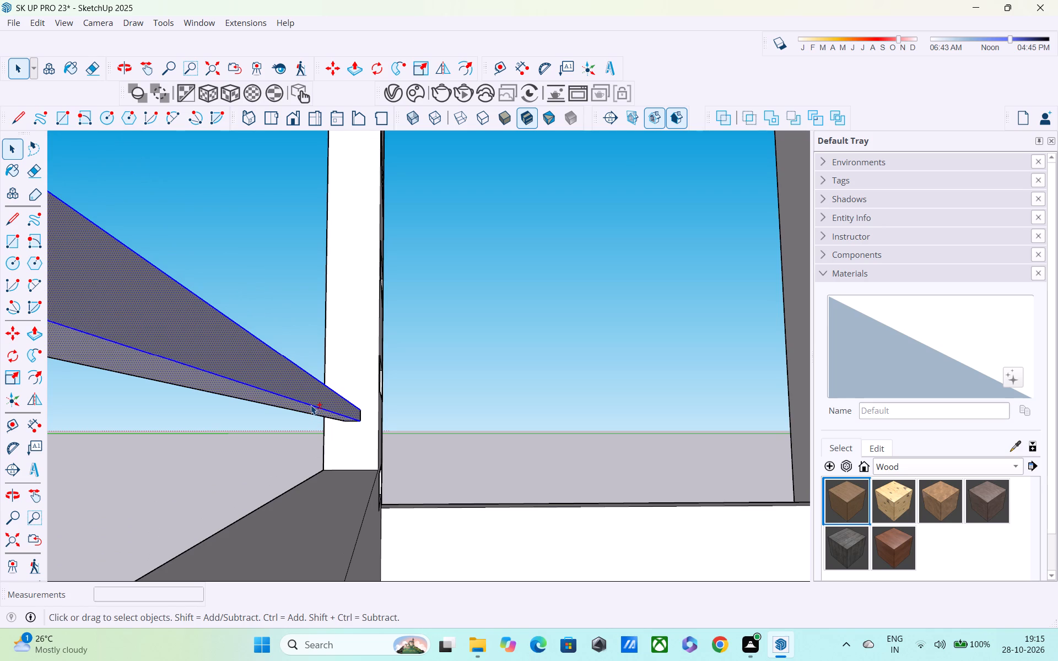
middle_click_drag(311, 404, 447, 418)
left_click(451, 391, "shift")
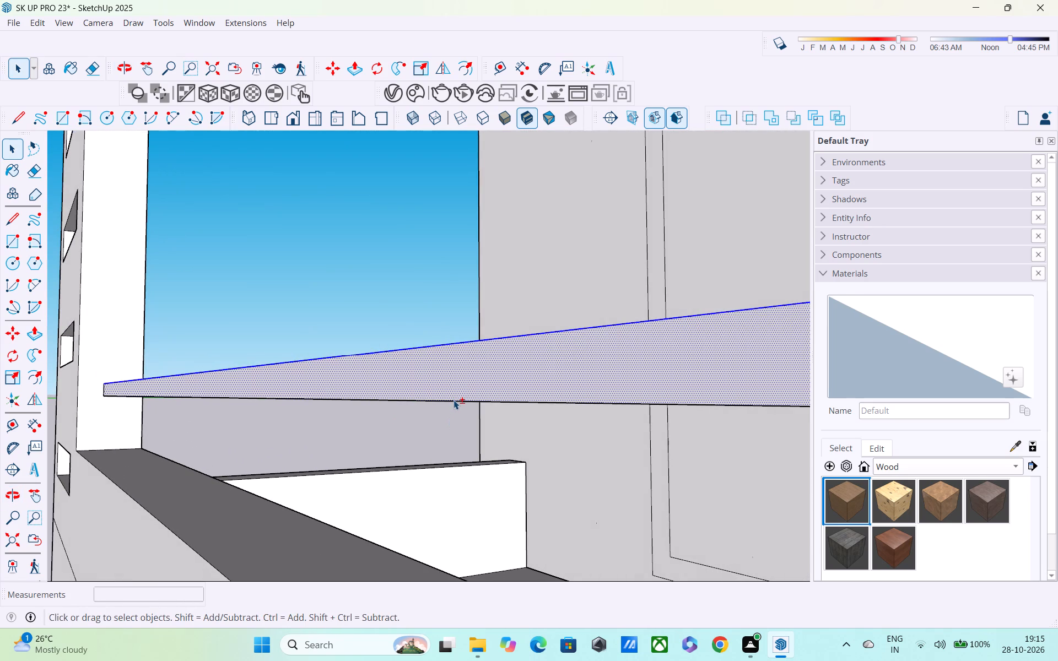
left_click(455, 403, "shift")
middle_click_drag(461, 403, 414, 326)
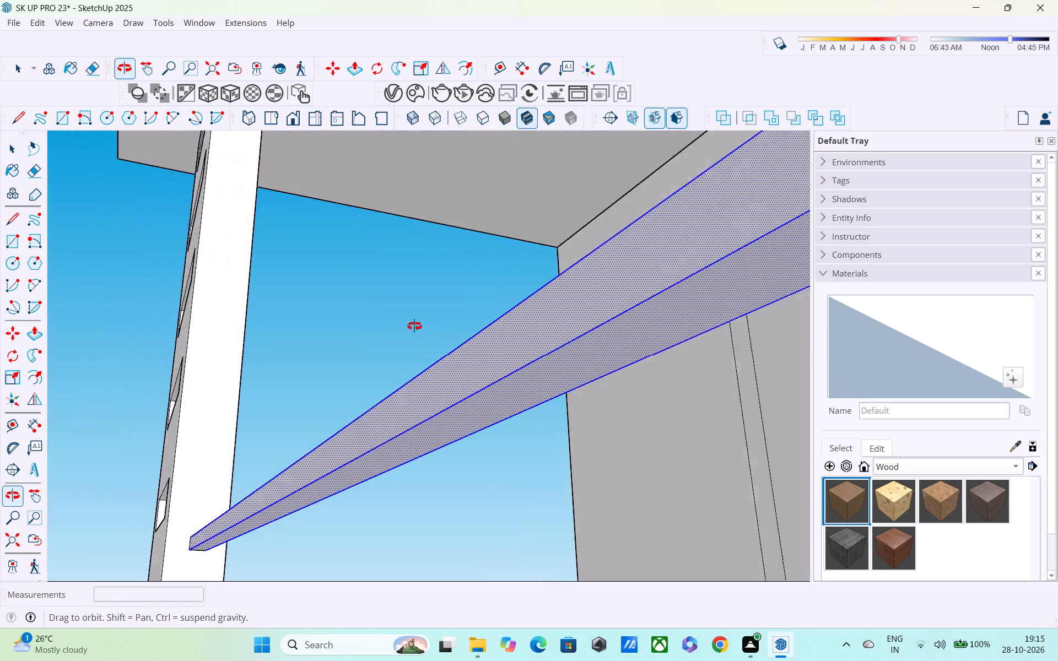
middle_click_drag(414, 326, 586, 568)
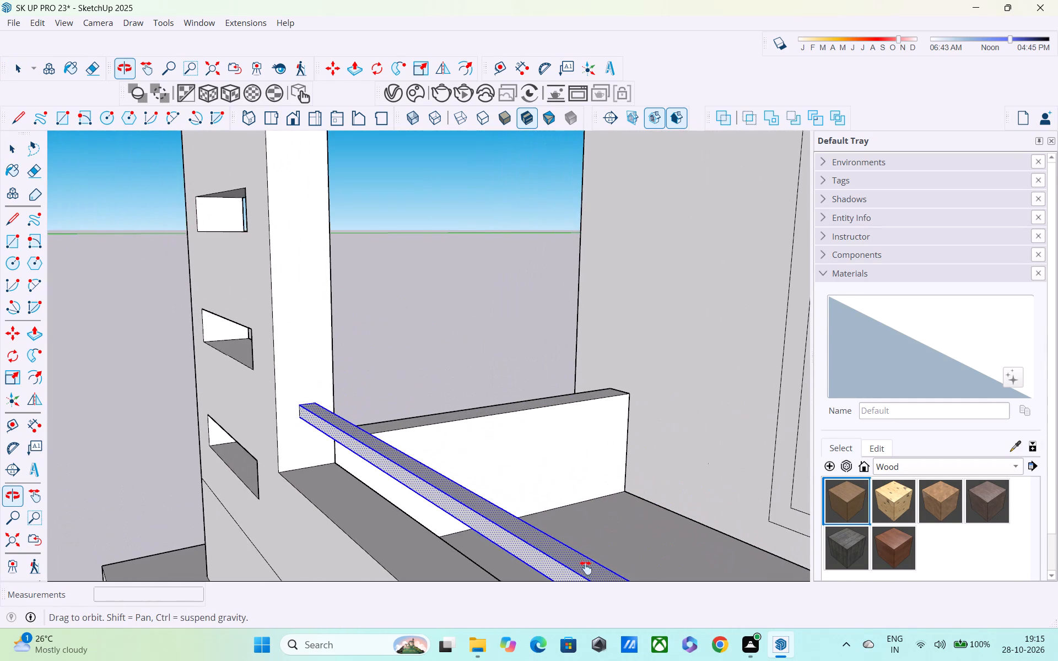
middle_click_drag(586, 568, 582, 566)
key("m")
middle_click_drag(294, 422, 371, 409)
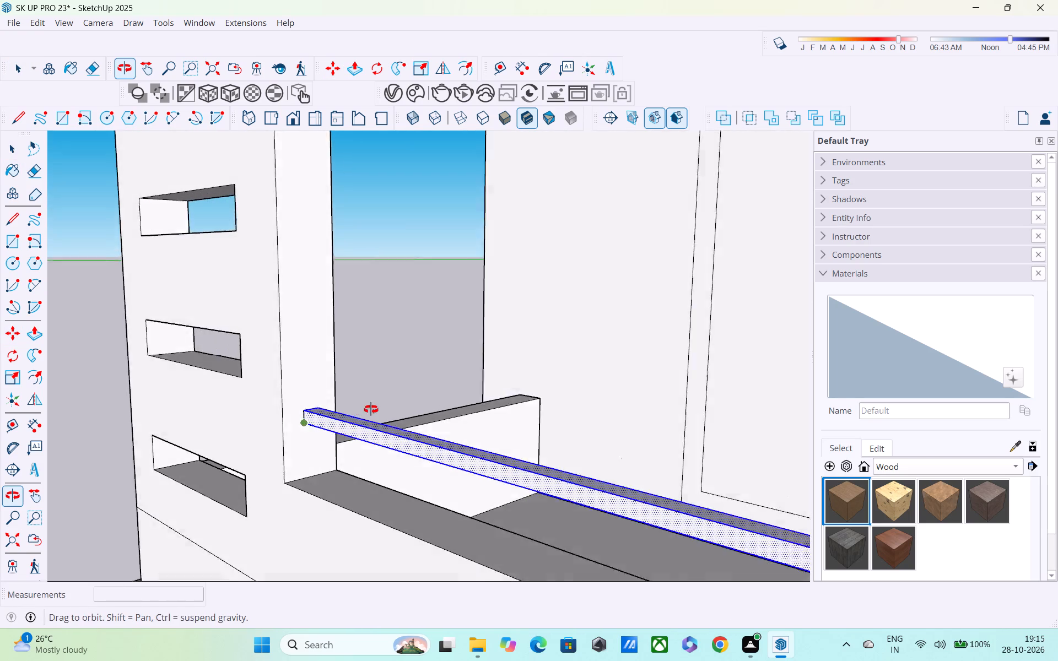
middle_click_drag(371, 409, 391, 398)
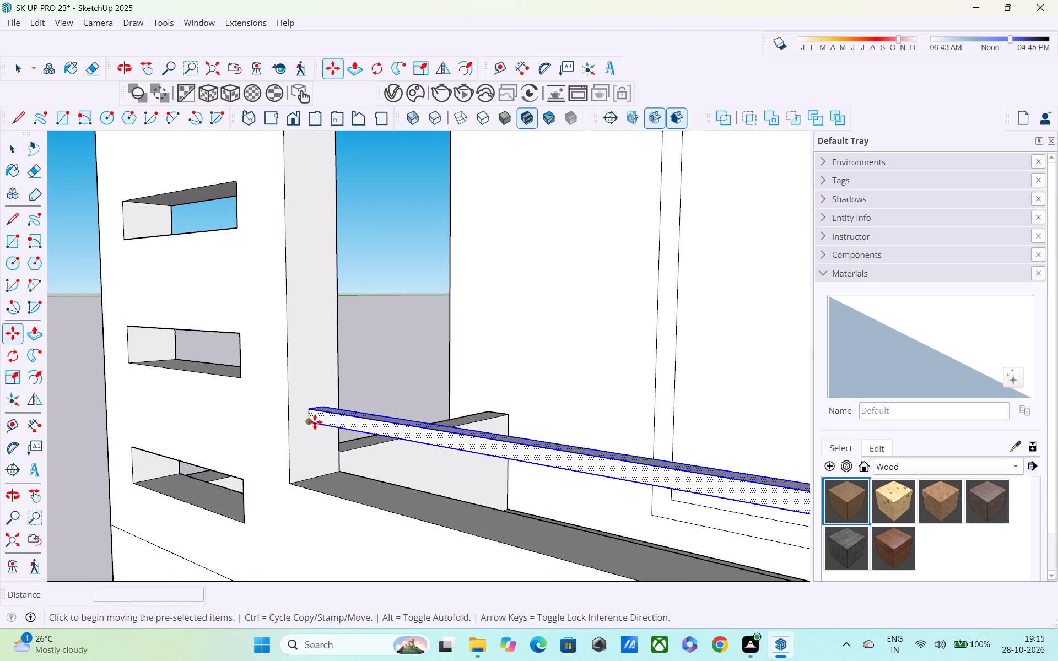
left_click(311, 425)
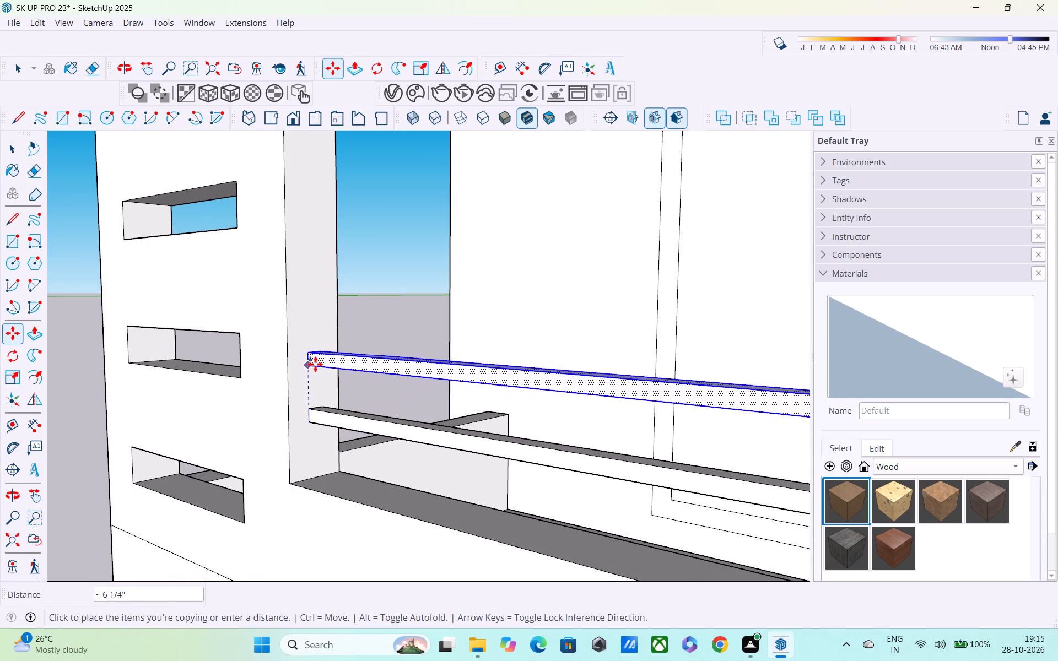
middle_click_drag(315, 364, 365, 519, "shift")
middle_click_drag(354, 434, 325, 372, "shift")
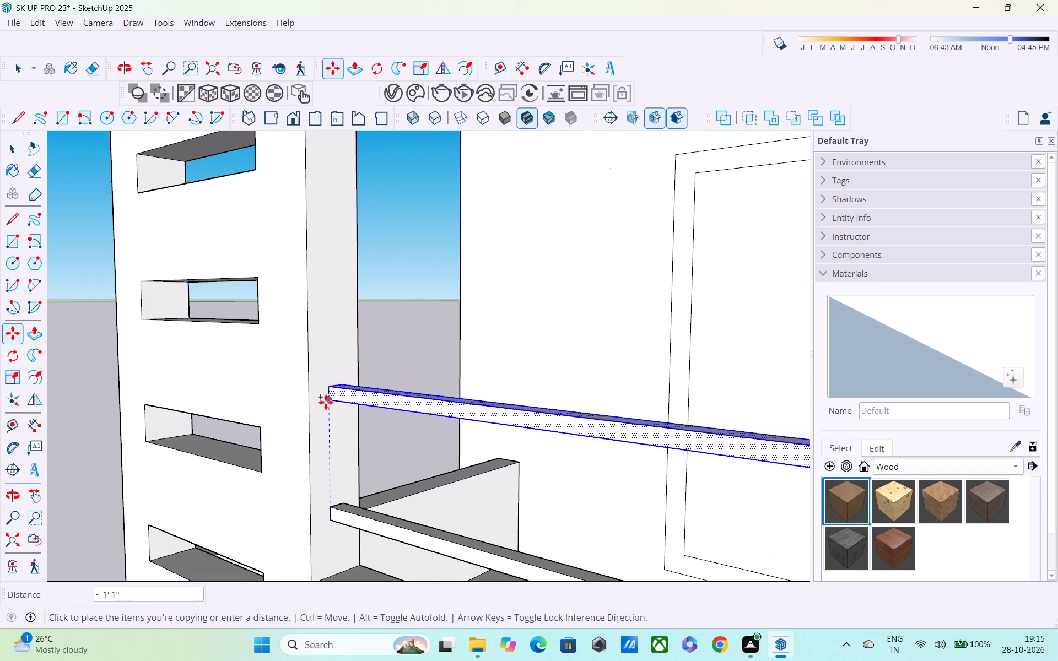
middle_click_drag(323, 410, 318, 348)
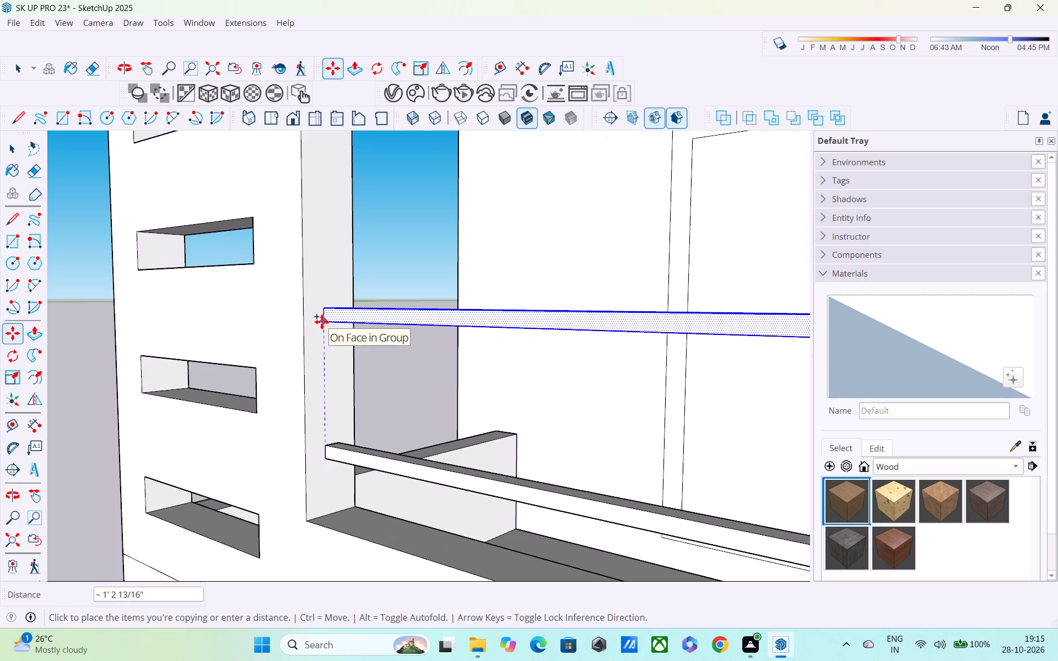
left_click(322, 320)
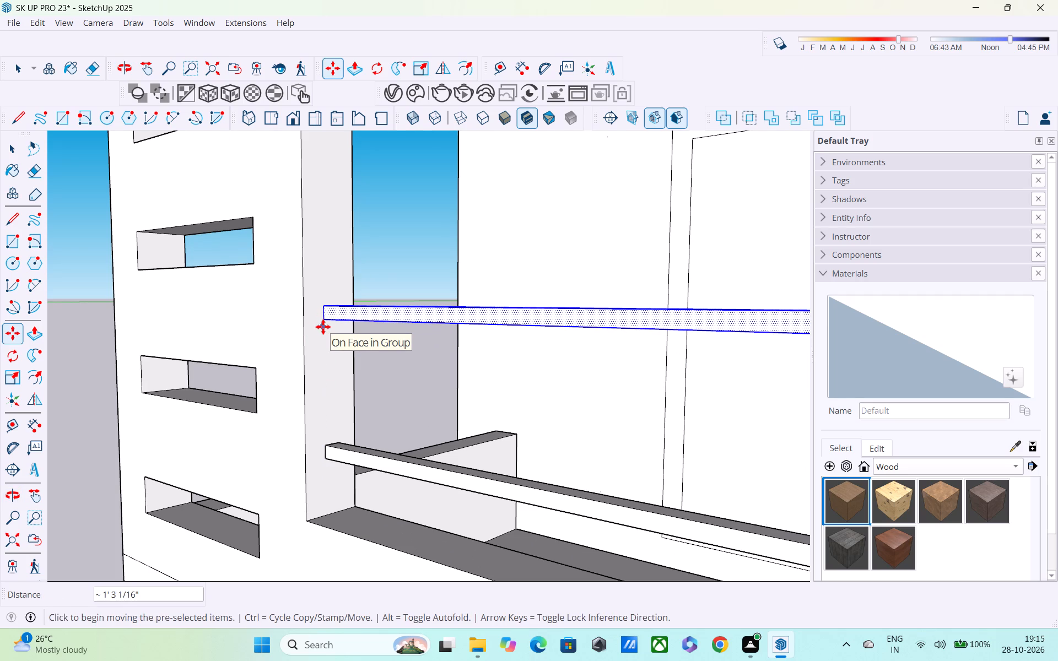
type("/3")
key("Return")
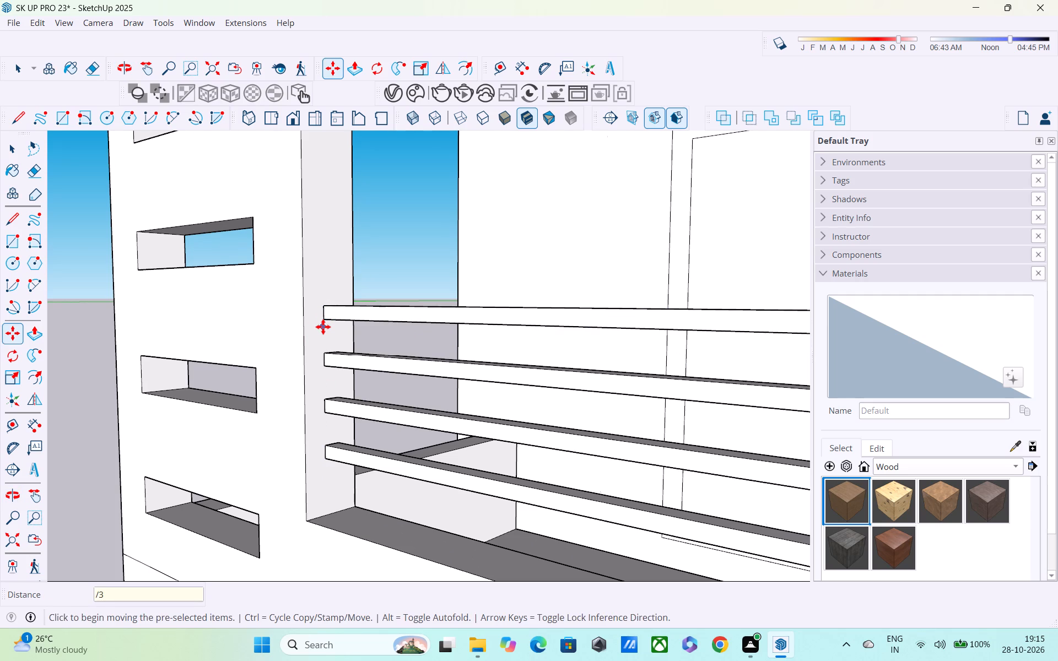
Move the lowest balcony rail bar straight down about 3 5/8" toward the parapet top.
scroll(353, 304, "down", 7)
middle_click_drag(505, 368, 515, 289)
middle_click_drag(428, 398, 428, 399)
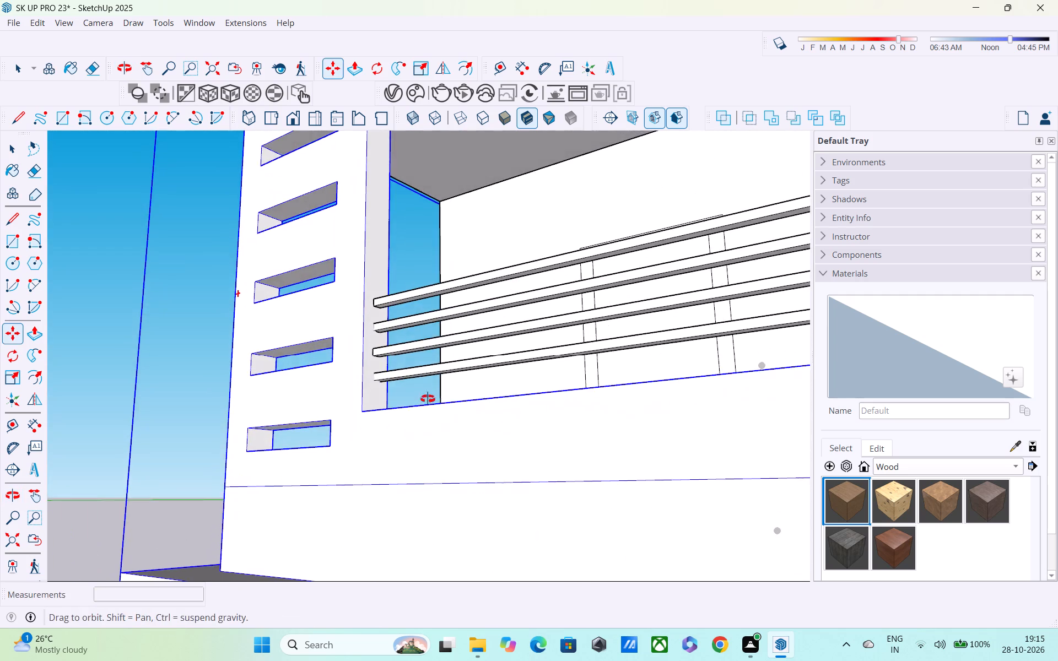
middle_click_drag(428, 399, 452, 464)
scroll(434, 448, "up", 3)
key("space")
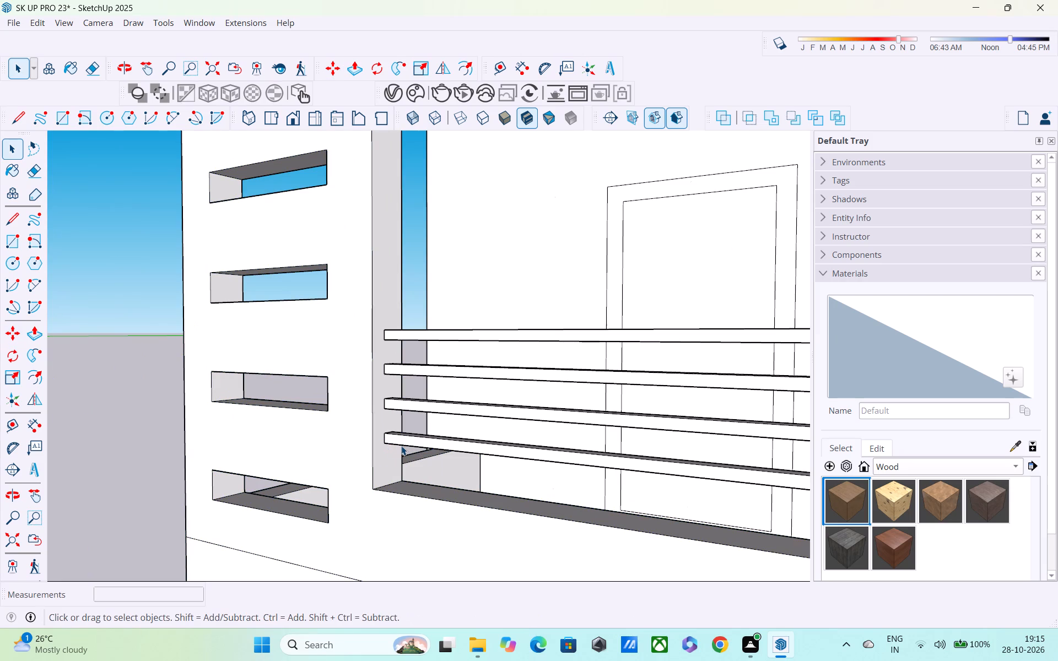
triple_click(402, 446)
middle_click_drag(408, 440, 387, 370)
scroll(404, 392, "up", 6)
middle_click_drag(415, 416, 404, 413)
scroll(404, 413, "down", 14)
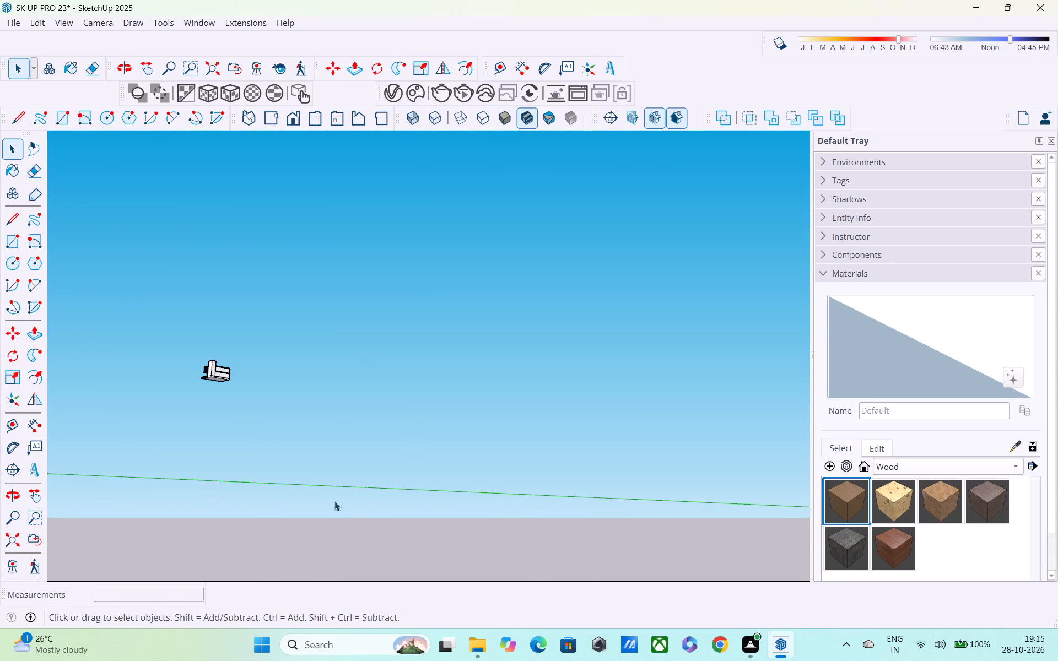
scroll(250, 366, "up", 3)
middle_click_drag(245, 375, 435, 416, "shift")
scroll(309, 415, "up", 5)
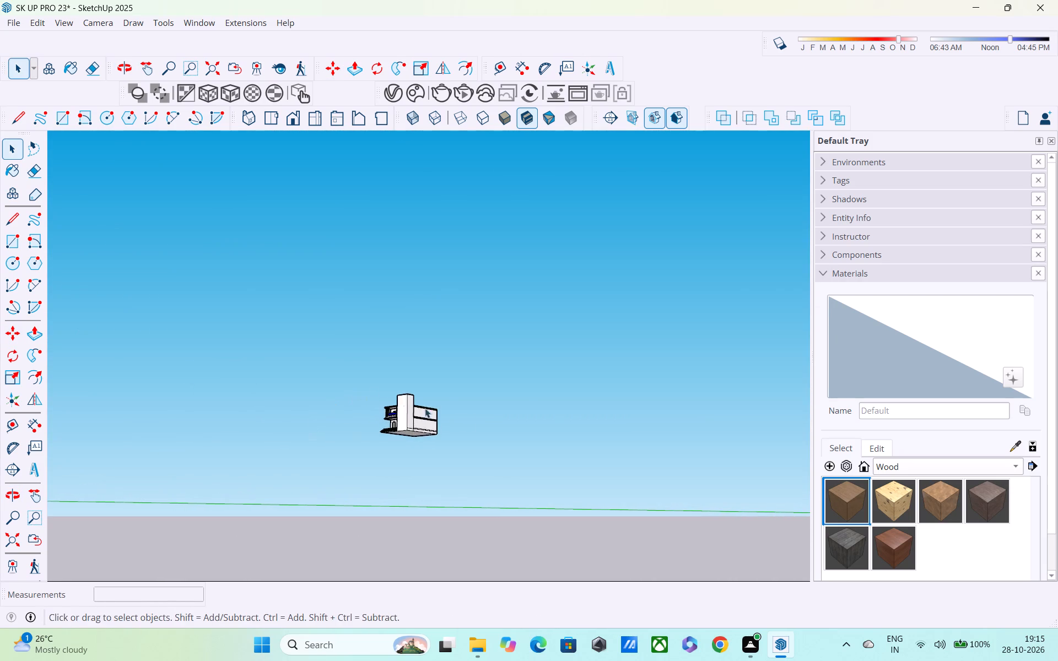
middle_click_drag(460, 421, 495, 447)
scroll(414, 429, "up", 10, "shift")
middle_click_drag(381, 413, 490, 443)
scroll(371, 435, "up", 2)
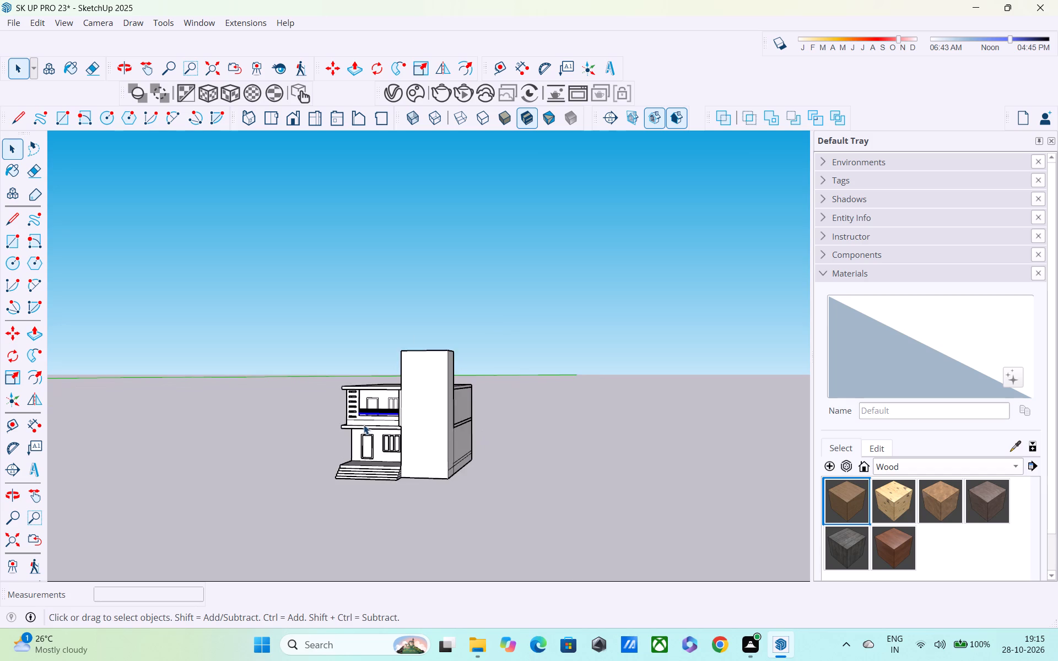
scroll(364, 425, "up", 20)
middle_click_drag(394, 426, 397, 386)
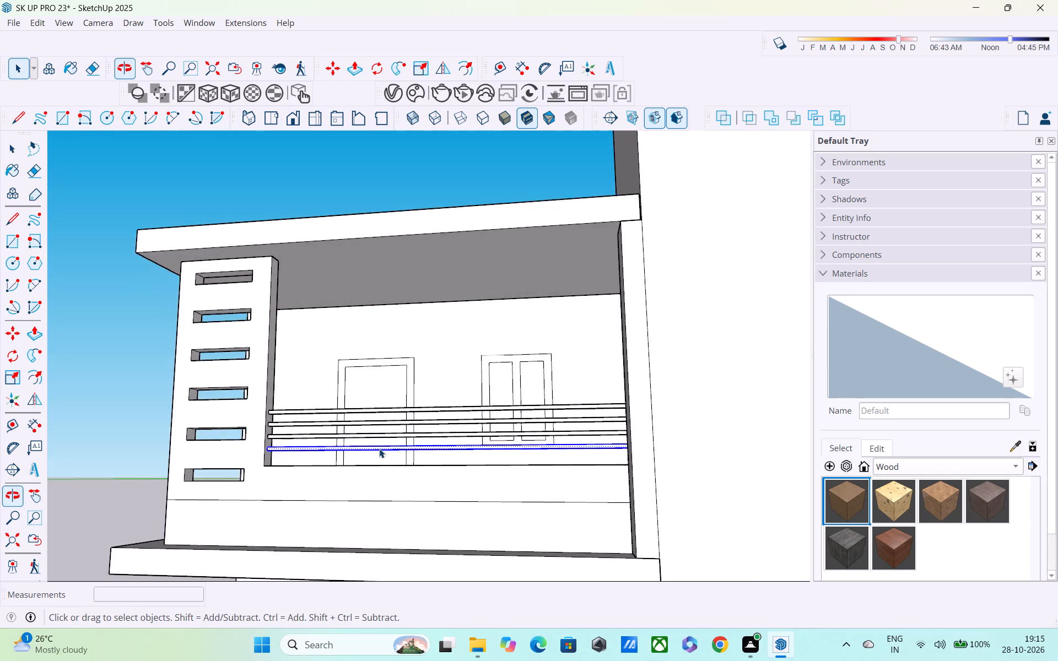
scroll(379, 448, "up", 8)
middle_click_drag(368, 463, 211, 412)
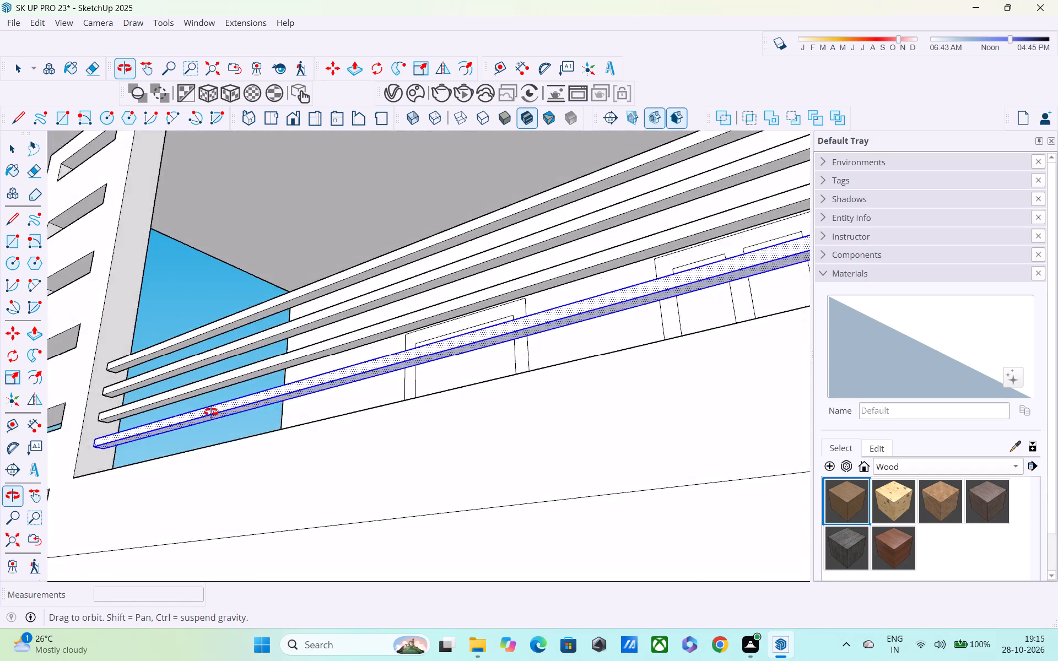
middle_click_drag(211, 412, 226, 434)
scroll(235, 431, "up", 13)
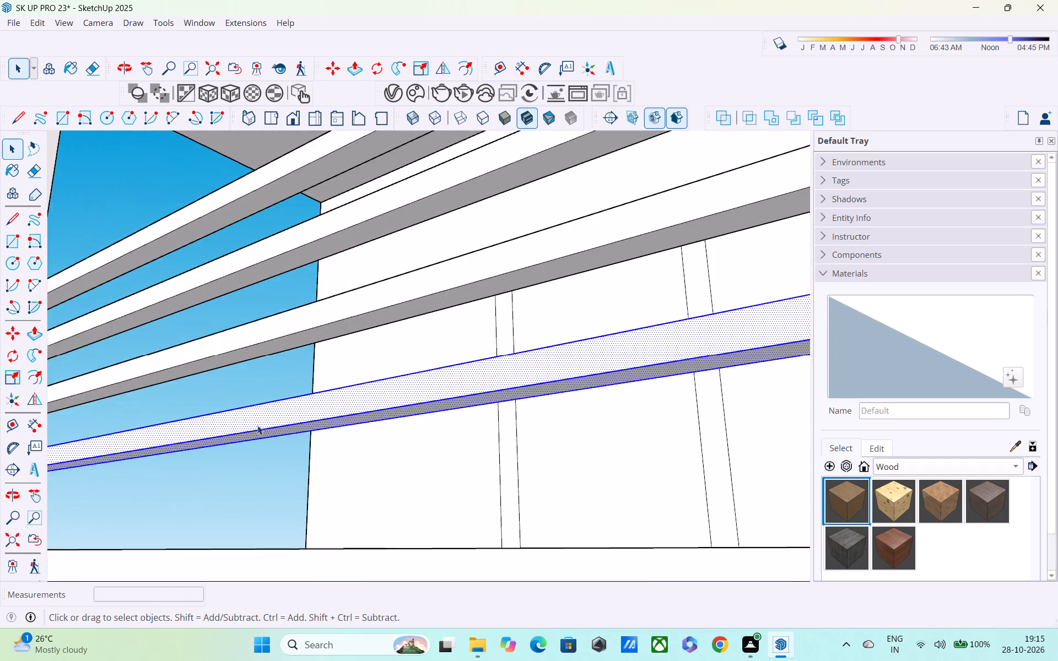
scroll(257, 425, "up", 3)
middle_click_drag(261, 427, 6, 470)
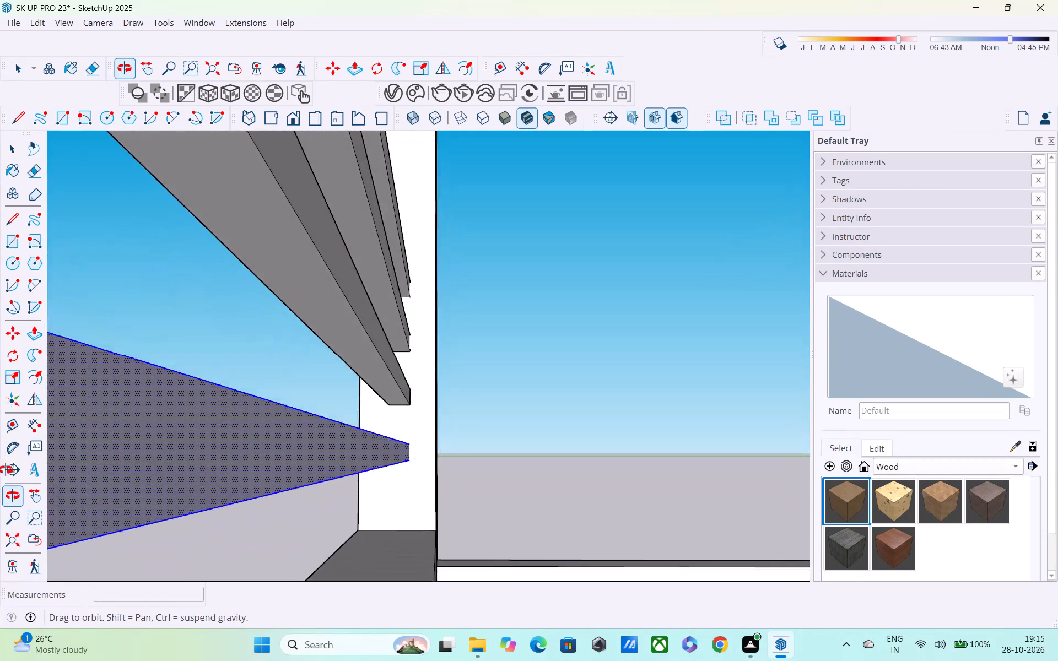
middle_click_drag(6, 470, 586, 349)
scroll(279, 446, "down", 4)
middle_click_drag(230, 474, 332, 457, "shift")
key("m")
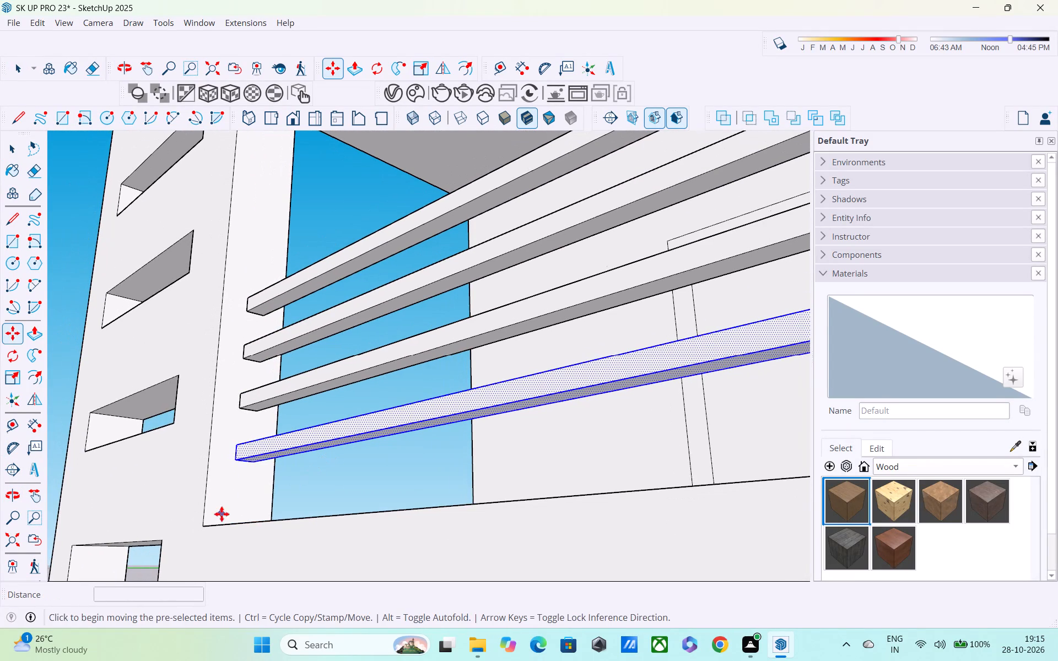
scroll(222, 514, "up", 1)
left_click(234, 455)
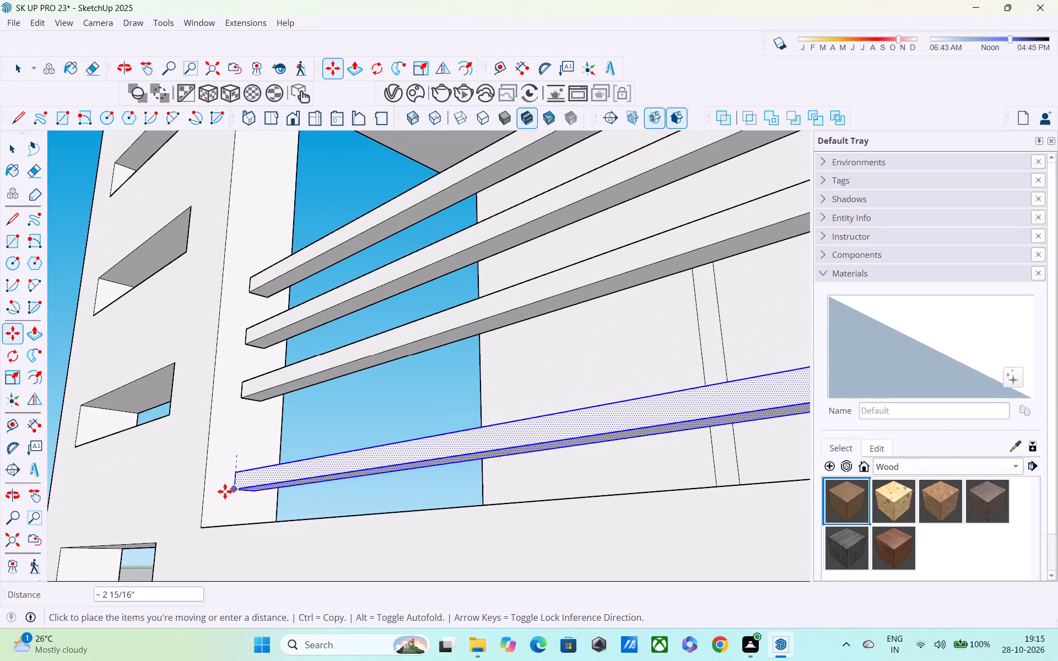
left_click(231, 498)
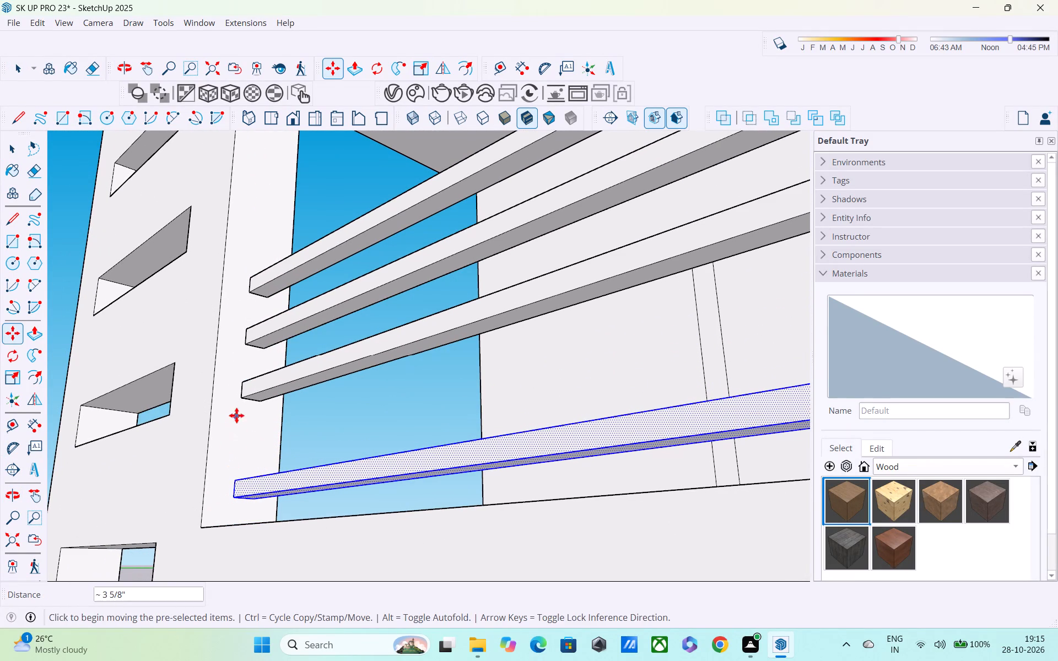
Move the second-lowest balcony rail bar straight down, closer to the lowest bar.
key("space")
triple_click(246, 392)
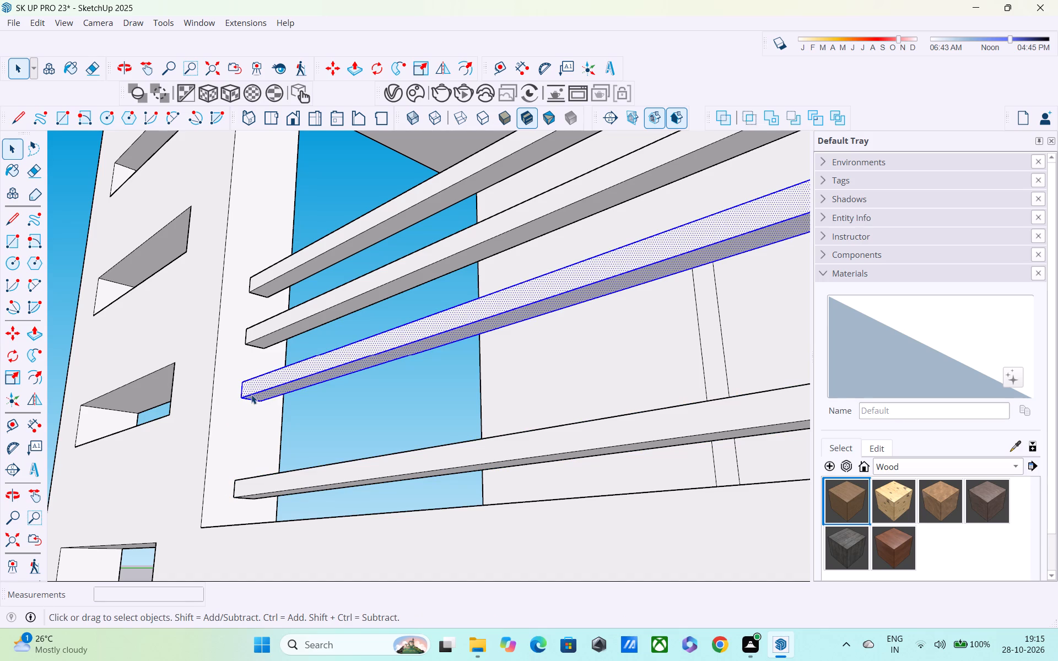
key("m")
left_click(246, 398)
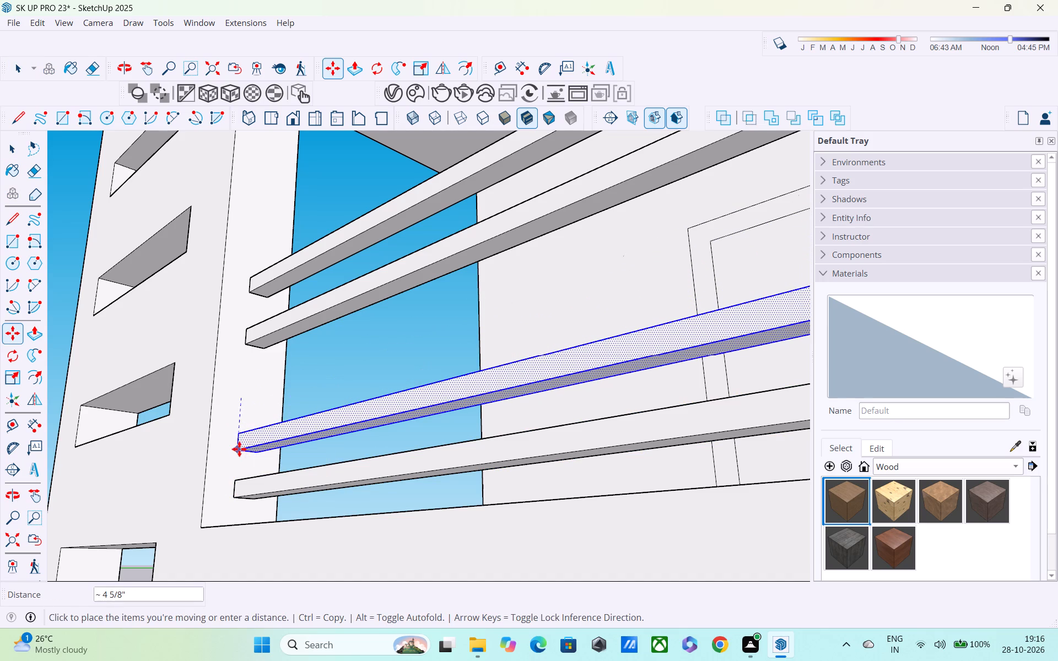
left_click(239, 443)
Move the third balcony rail bar from the bottom straight down, closer to the second-lowest bar.
key("space")
triple_click(260, 338)
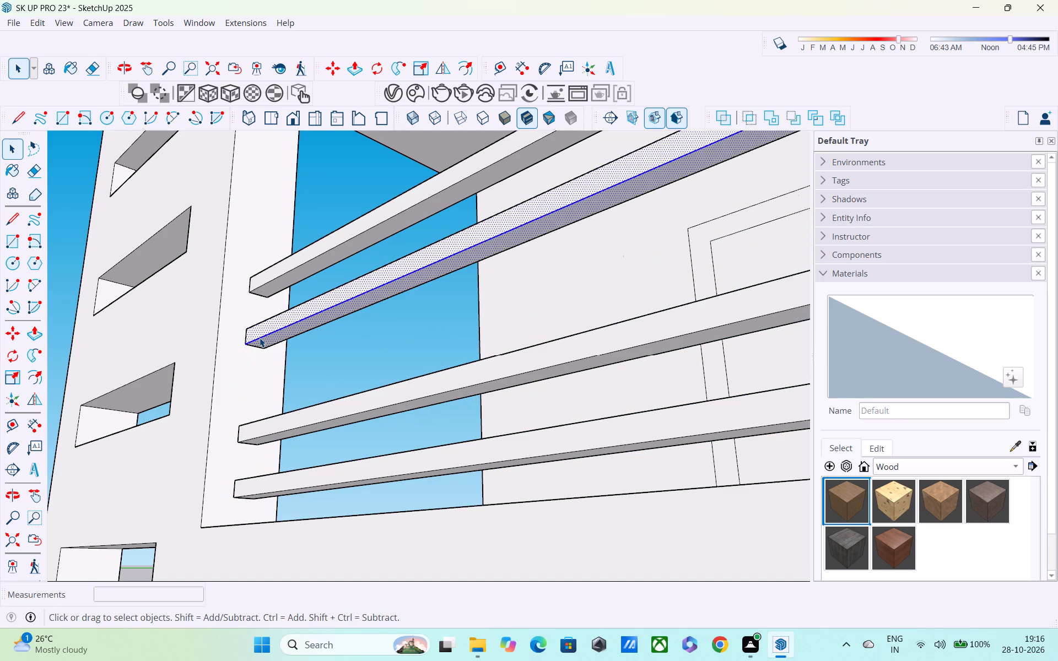
key("m")
left_click(247, 348)
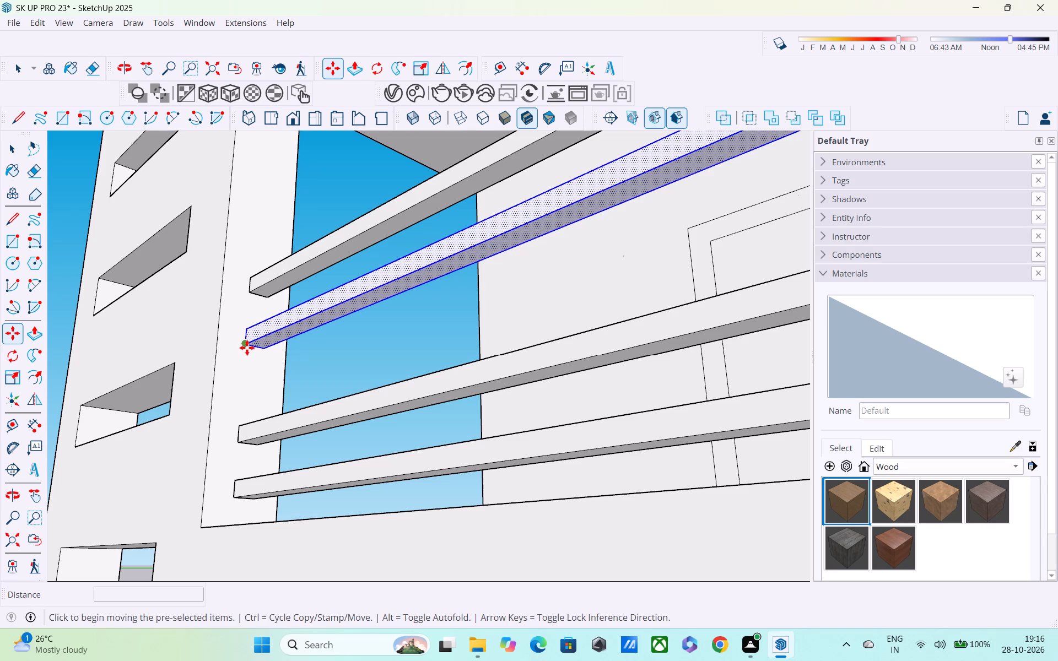
left_click(244, 388)
middle_click_drag(252, 367, 277, 408)
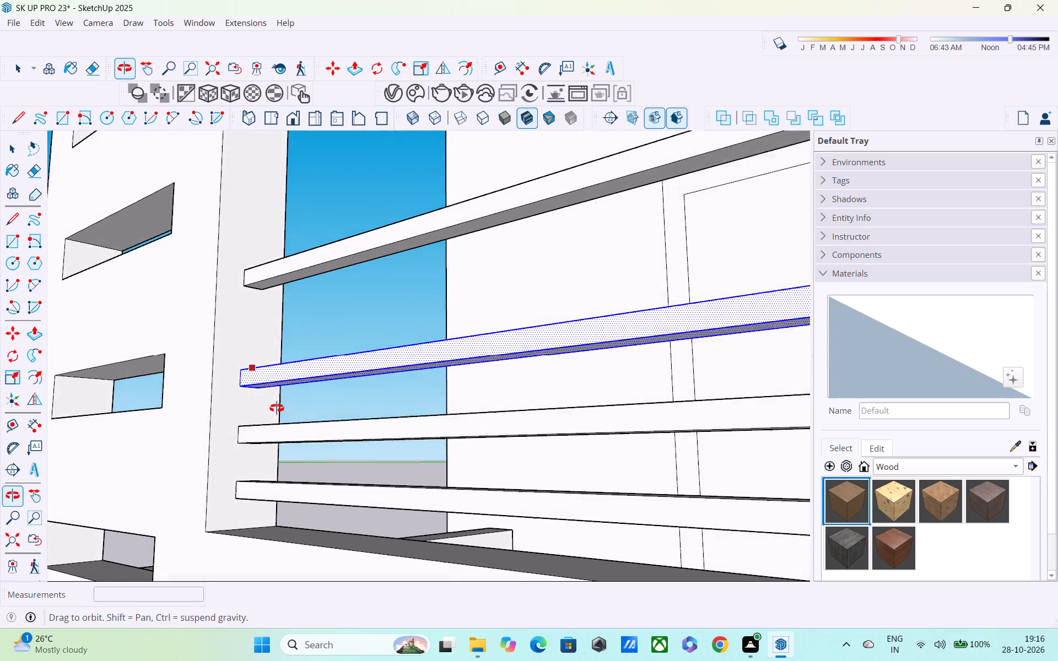
Move the topmost balcony rail bar straight down about 4", closer to the bar below it.
middle_click_drag(277, 408, 278, 414)
key("space")
triple_click(262, 282)
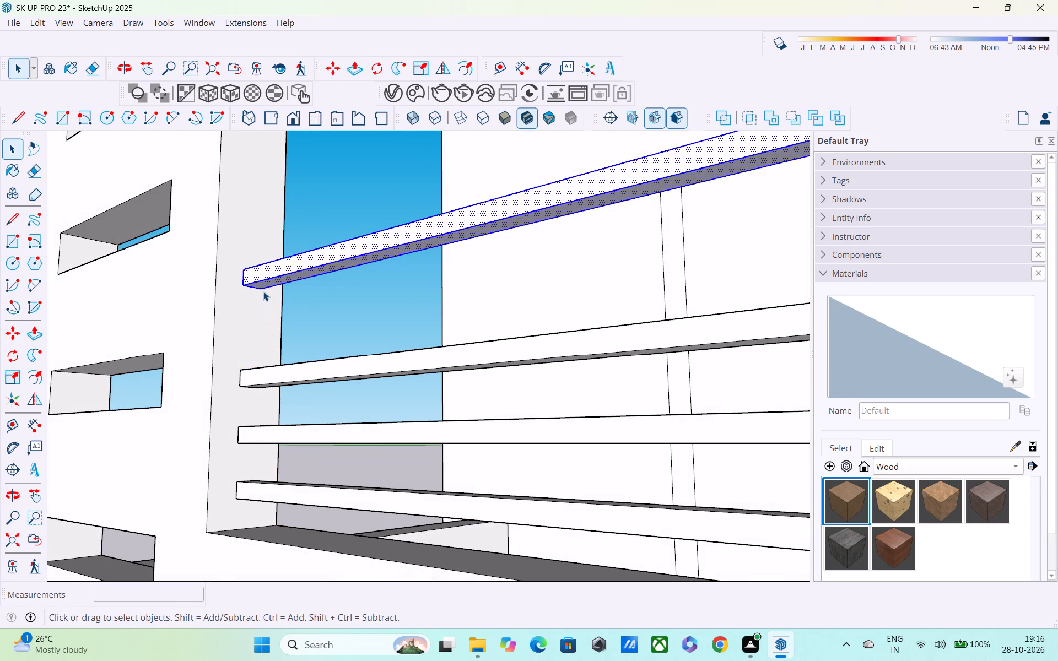
key("m")
left_click(247, 285)
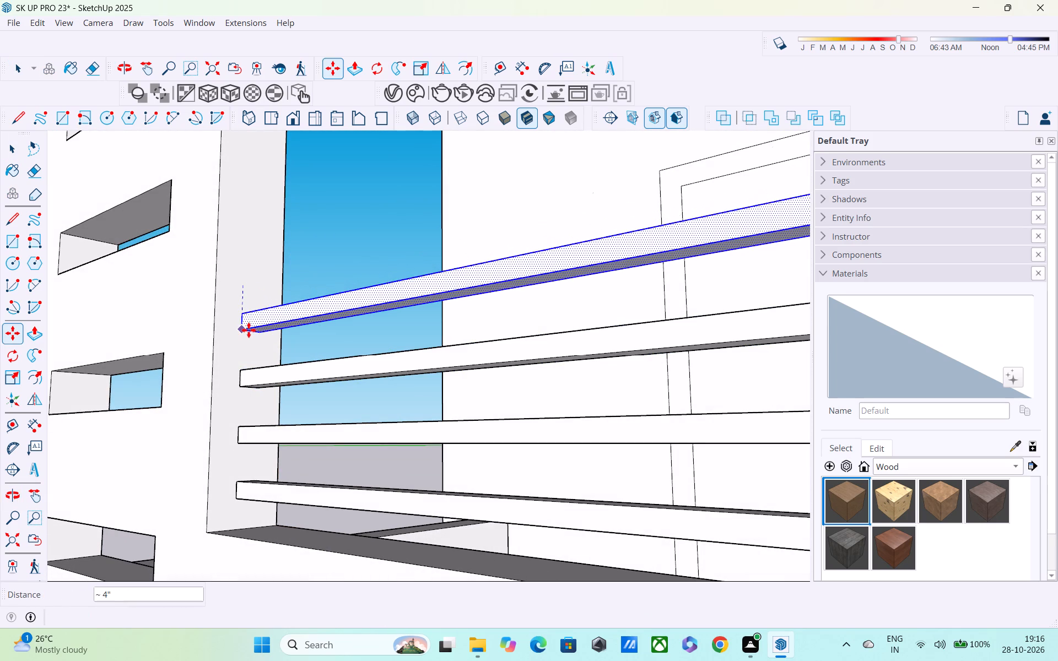
left_click(249, 330)
Clear the selection and examine the balcony railing's bar spacing and the house front from several angles and distances.
scroll(256, 331, "down", 9)
middle_click_drag(309, 376, 426, 416)
scroll(434, 410, "up", 1)
key("space")
left_click(463, 361)
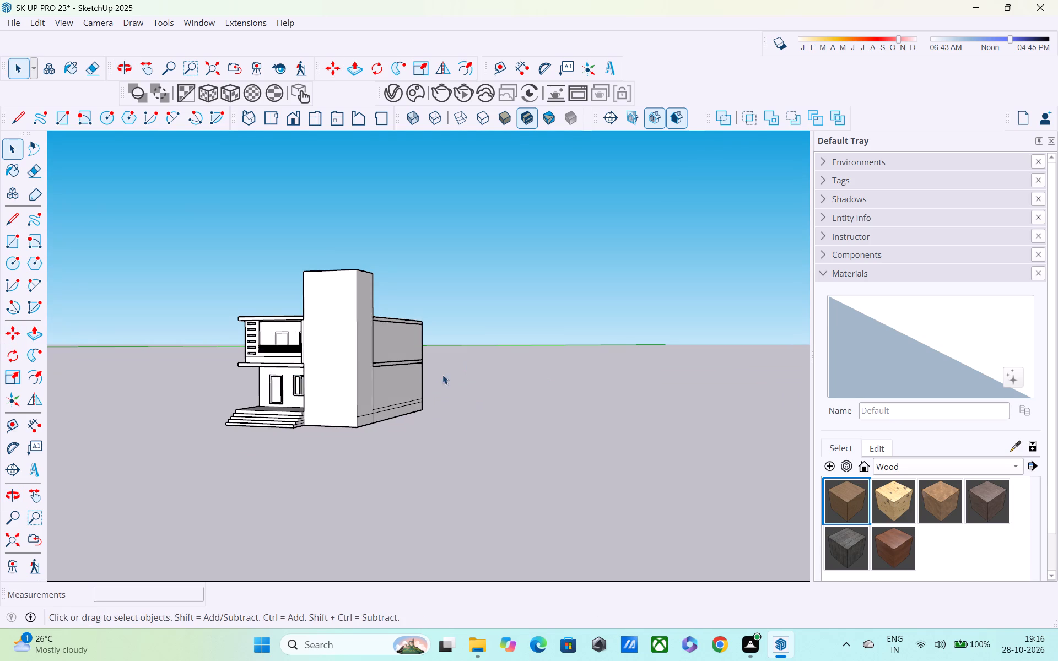
scroll(154, 378, "up", 3)
scroll(504, 319, "down", 8)
left_click(641, 303)
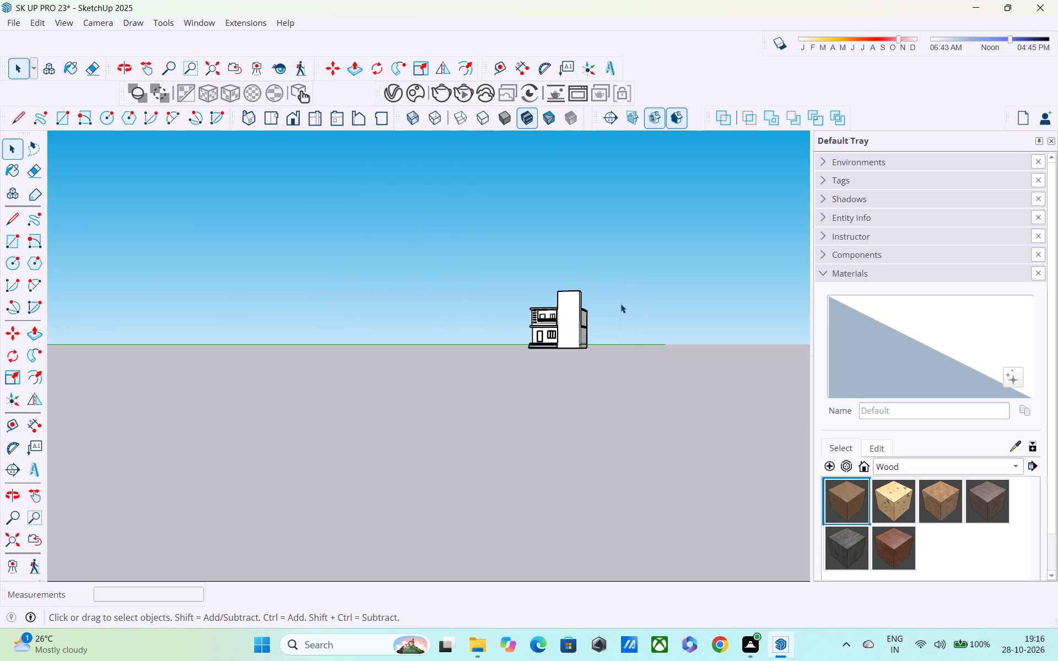
scroll(593, 311, "up", 18)
middle_click_drag(522, 327, 614, 335)
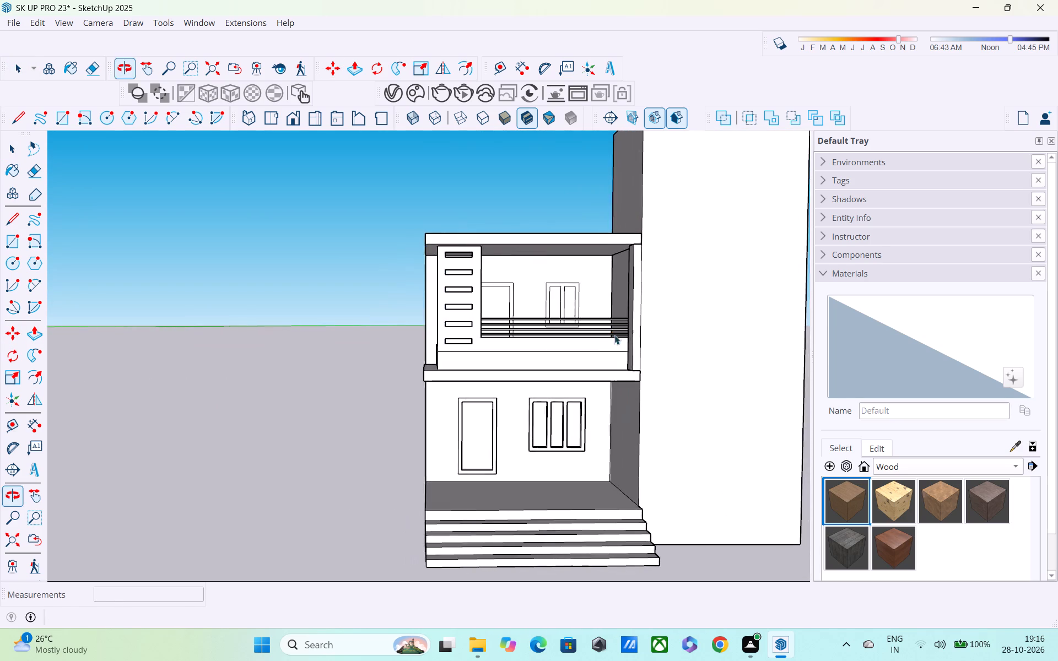
scroll(570, 329, "up", 5)
middle_click_drag(493, 335, 570, 333)
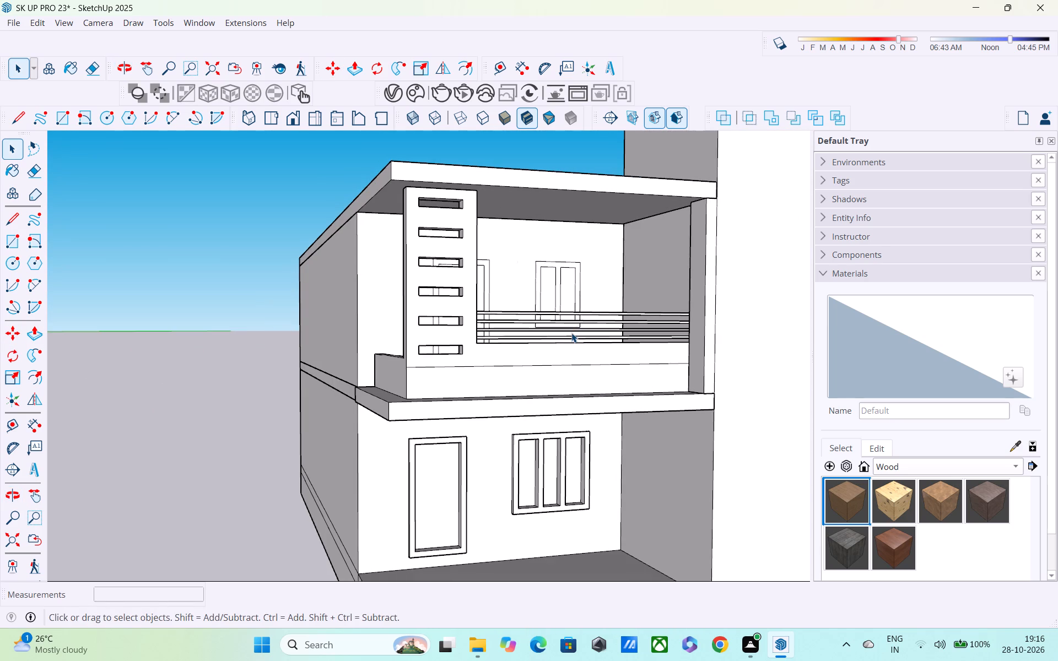
scroll(570, 332, "up", 3)
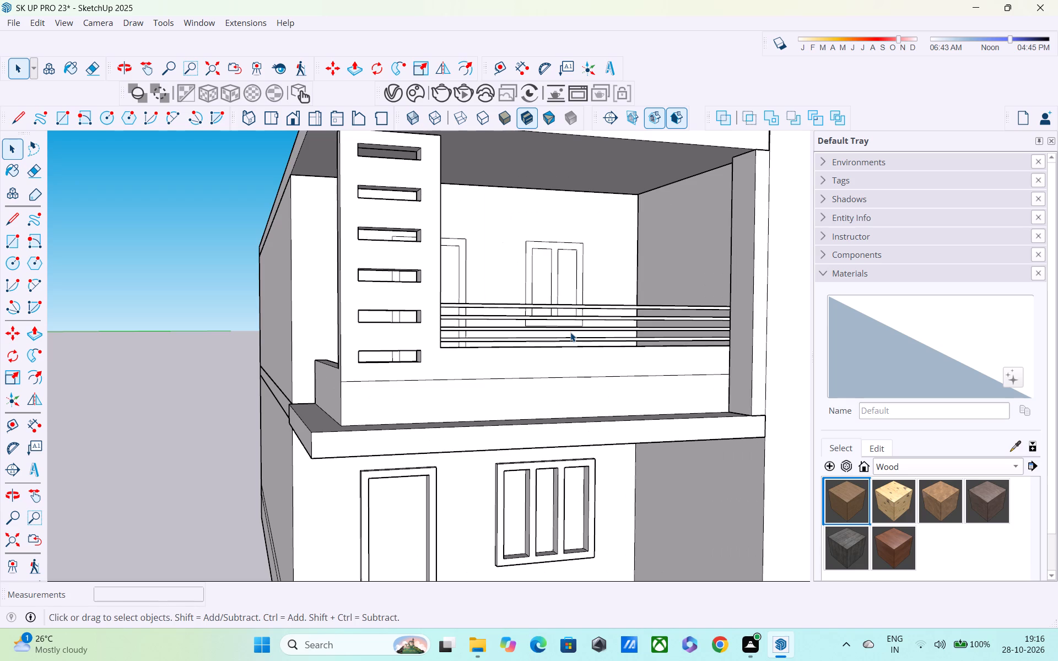
middle_click_drag(570, 332, 454, 386)
scroll(452, 386, "down", 1)
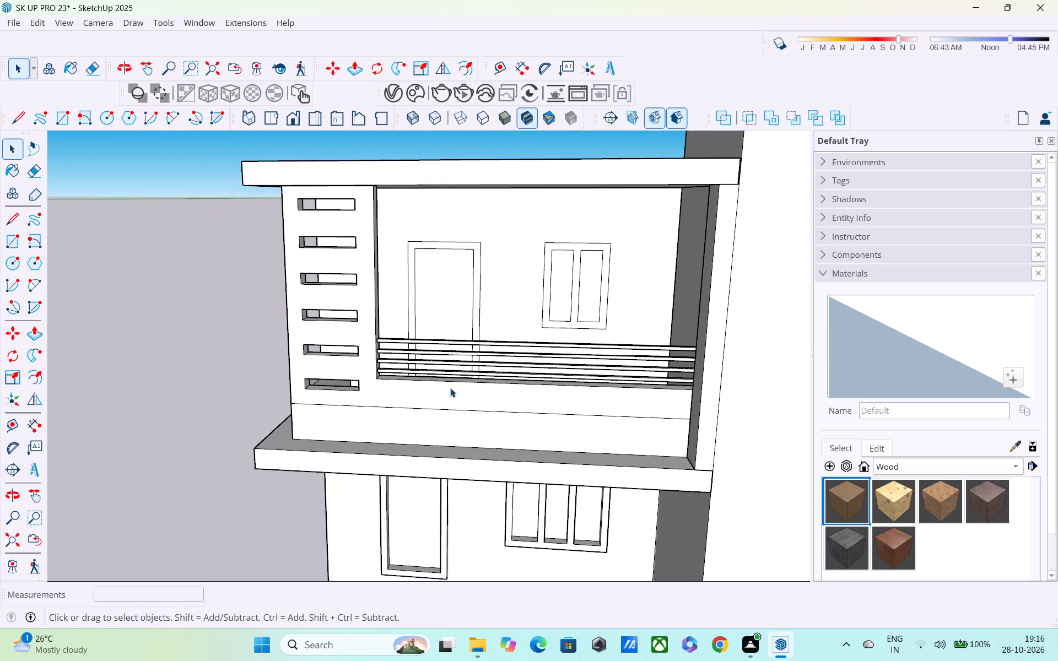
scroll(450, 388, "down", 2)
middle_click_drag(450, 389, 440, 370, "shift")
middle_click_drag(431, 369, 446, 385, "shift")
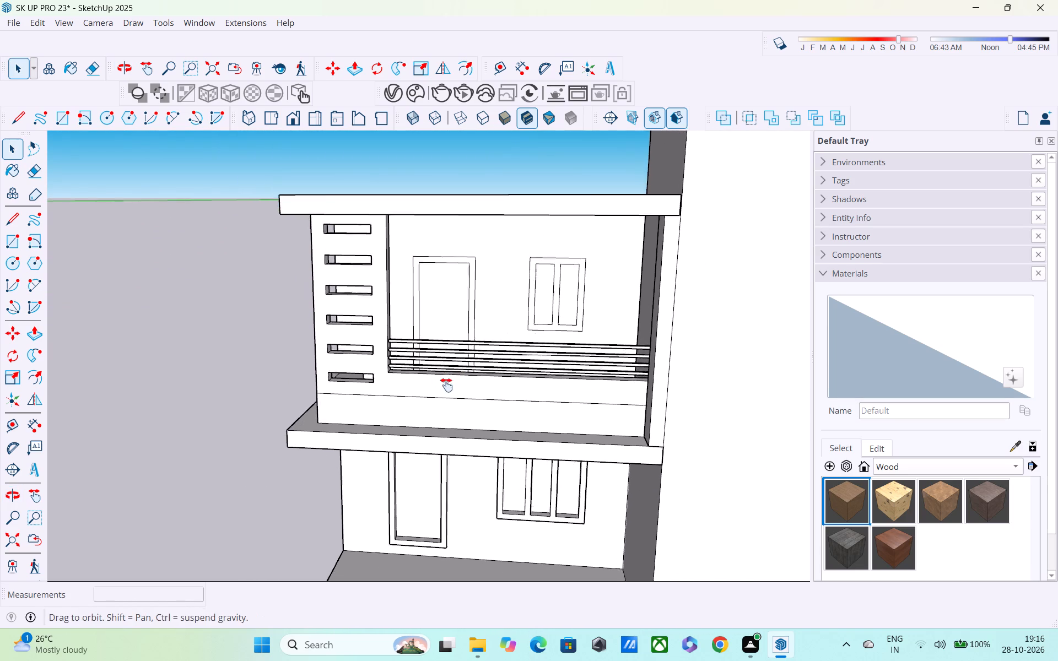
middle_click_drag(446, 385, 491, 425, "shift")
middle_click_drag(369, 416, 548, 363)
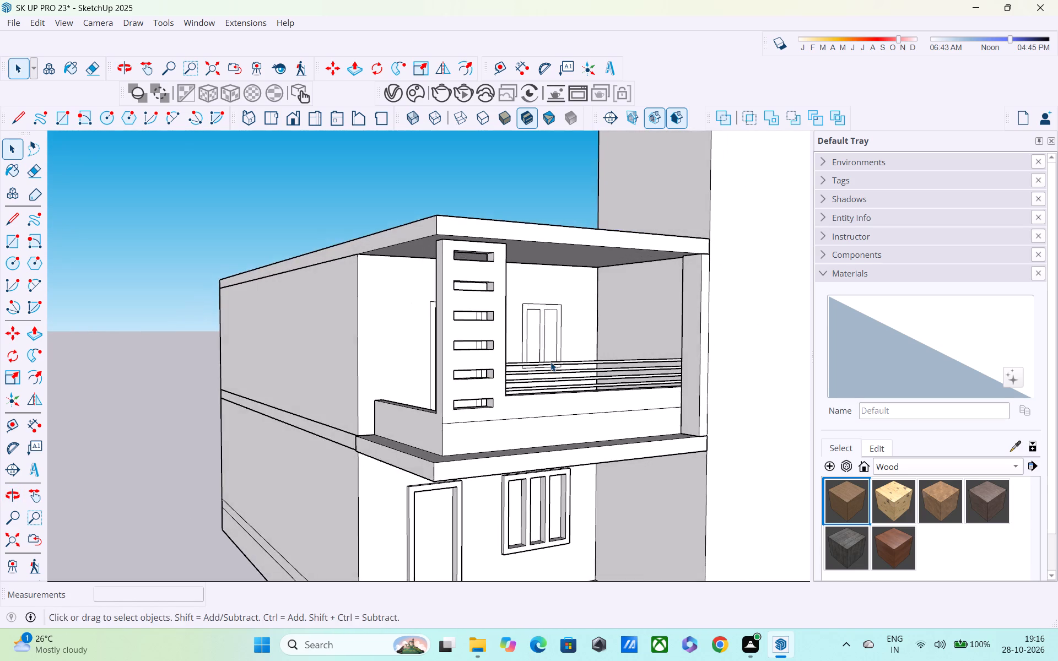
scroll(550, 361, "down", 3)
middle_click_drag(543, 363, 518, 305)
left_click(188, 476)
middle_click_drag(217, 476, 159, 443)
scroll(306, 383, "up", 3)
middle_click_drag(403, 357, 245, 419)
scroll(242, 403, "down", 3)
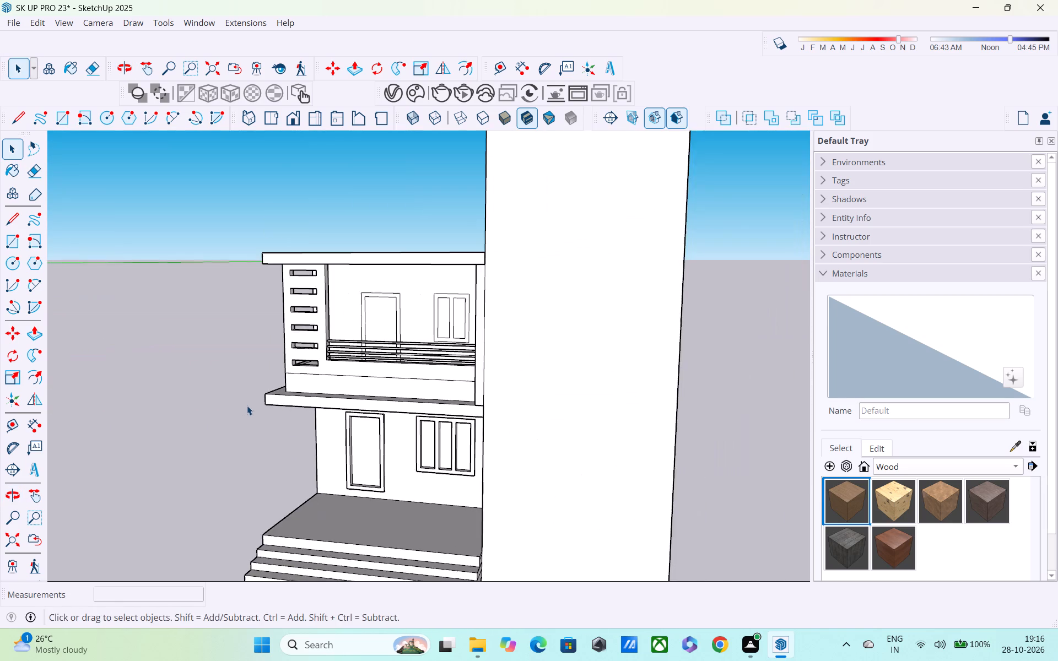
scroll(247, 405, "down", 1)
middle_click_drag(277, 409, 397, 378)
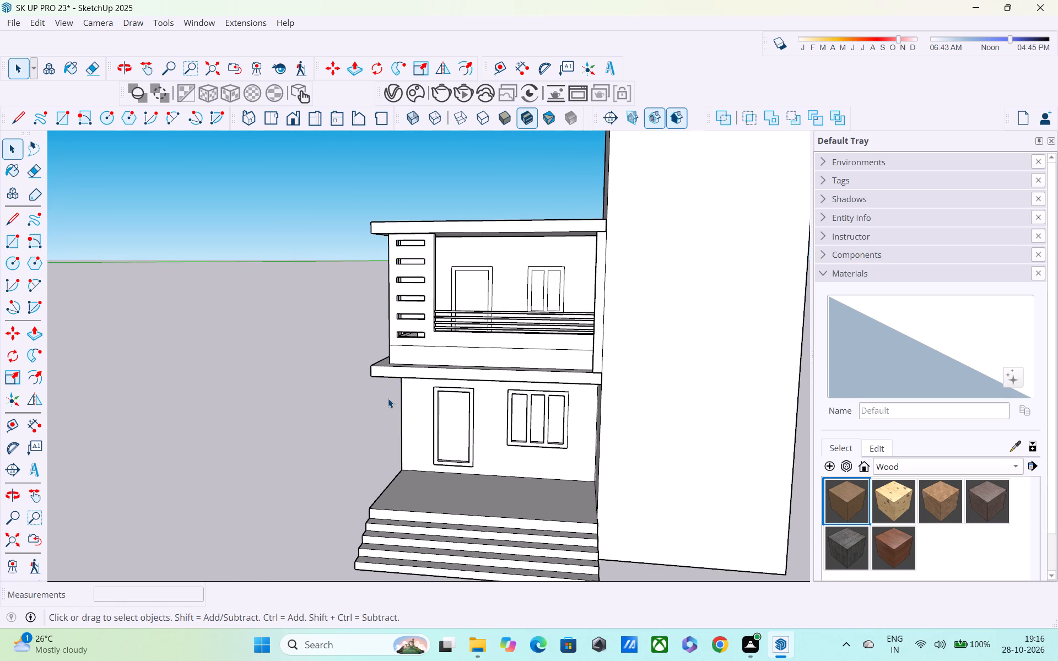
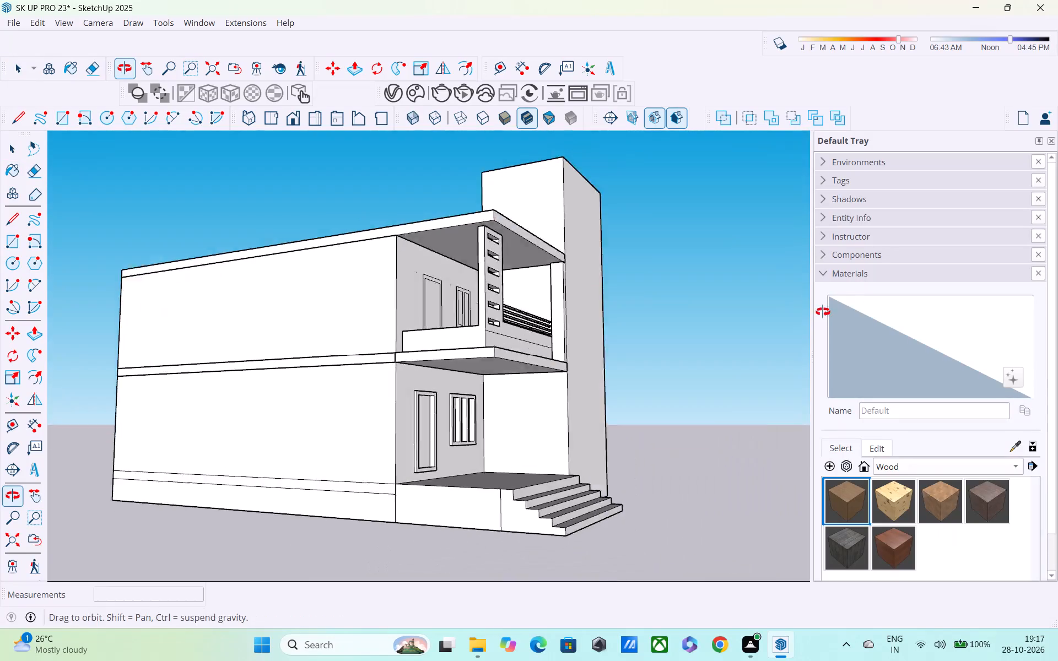
Examine the upper balcony's low side parapet, slotted corner column and front railing from several angles and distances.
scroll(862, 305, "up", 5)
middle_click_drag(581, 285, 713, 372)
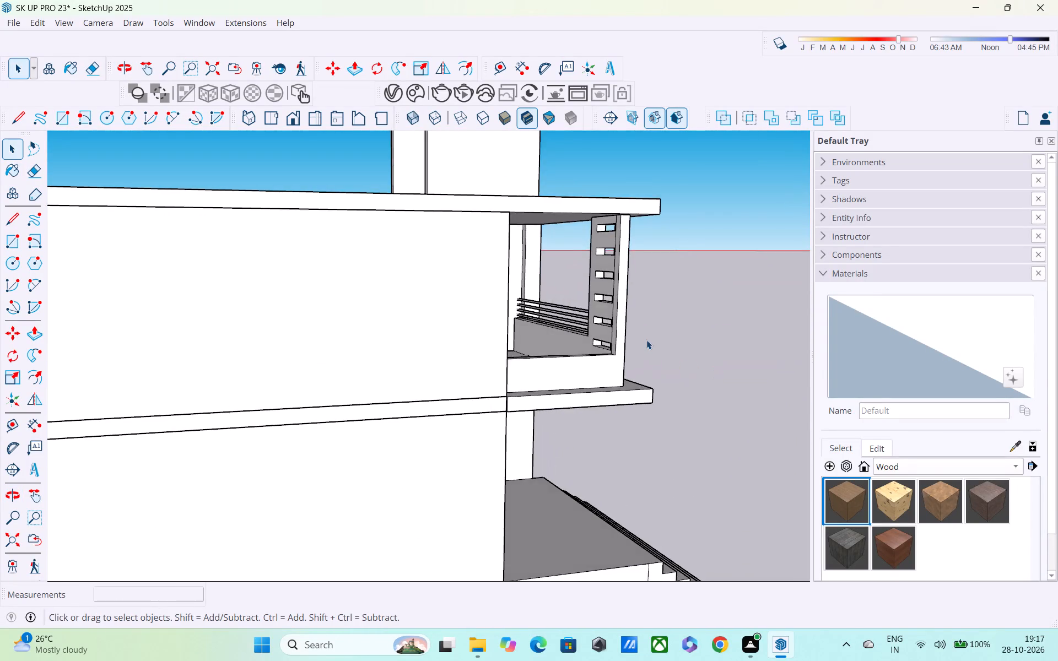
scroll(646, 340, "up", 6)
scroll(627, 349, "down", 7)
middle_click_drag(608, 364, 553, 339)
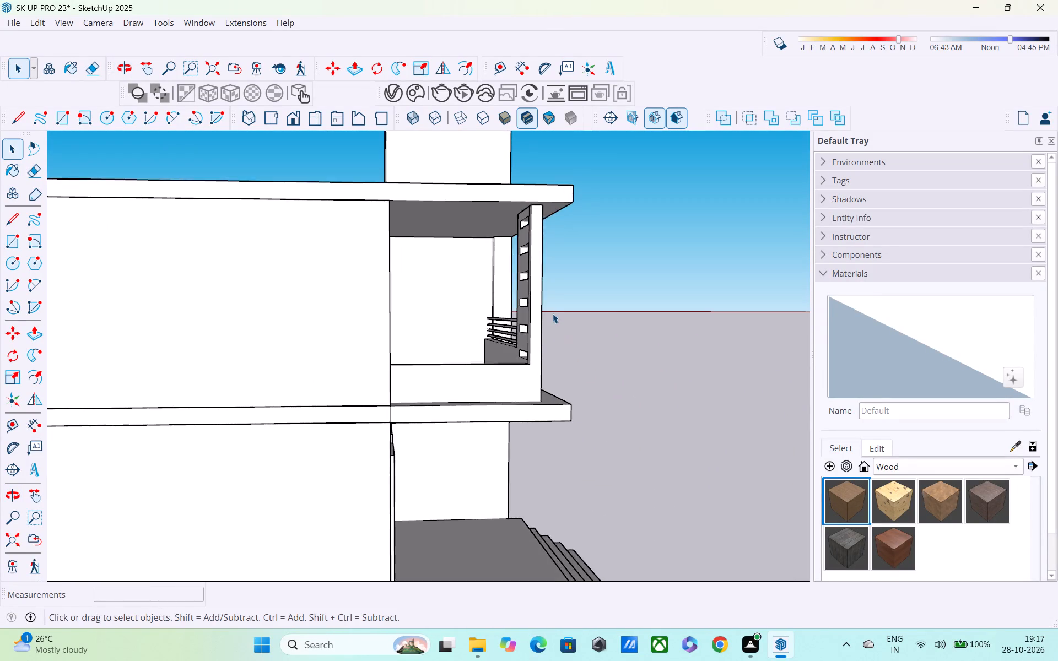
scroll(553, 313, "down", 3)
middle_click_drag(553, 313, 687, 269, "shift")
scroll(691, 268, "up", 1)
middle_click_drag(691, 268, 606, 295)
scroll(607, 295, "up", 1)
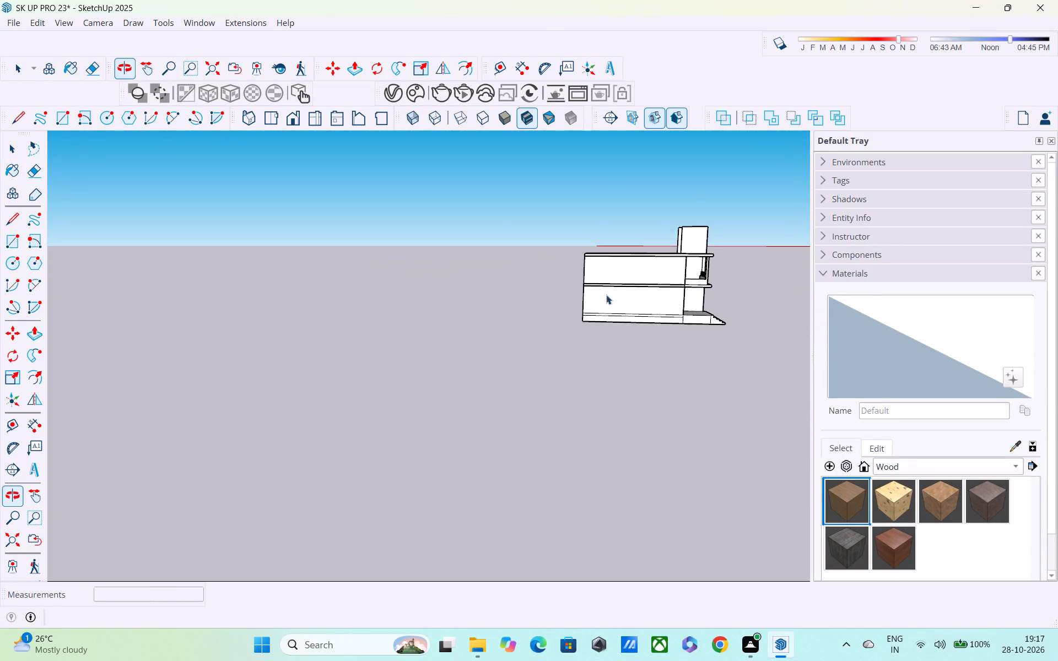
scroll(760, 273, "up", 4)
middle_click_drag(708, 303, 862, 313)
middle_click_drag(703, 327, 644, 330)
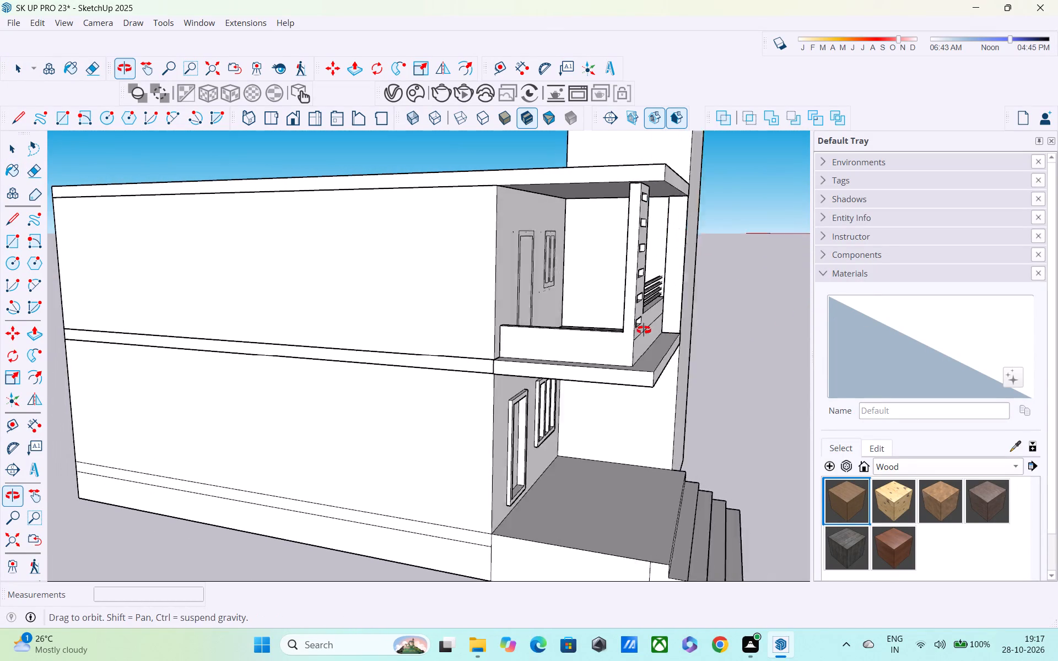
middle_click_drag(644, 330, 519, 275)
scroll(523, 278, "up", 5, "shift")
middle_click_drag(483, 276, 572, 342, "shift")
middle_click_drag(511, 358, 456, 359)
scroll(446, 359, "down", 1)
scroll(427, 358, "up", 1)
middle_click_drag(418, 356, 296, 307)
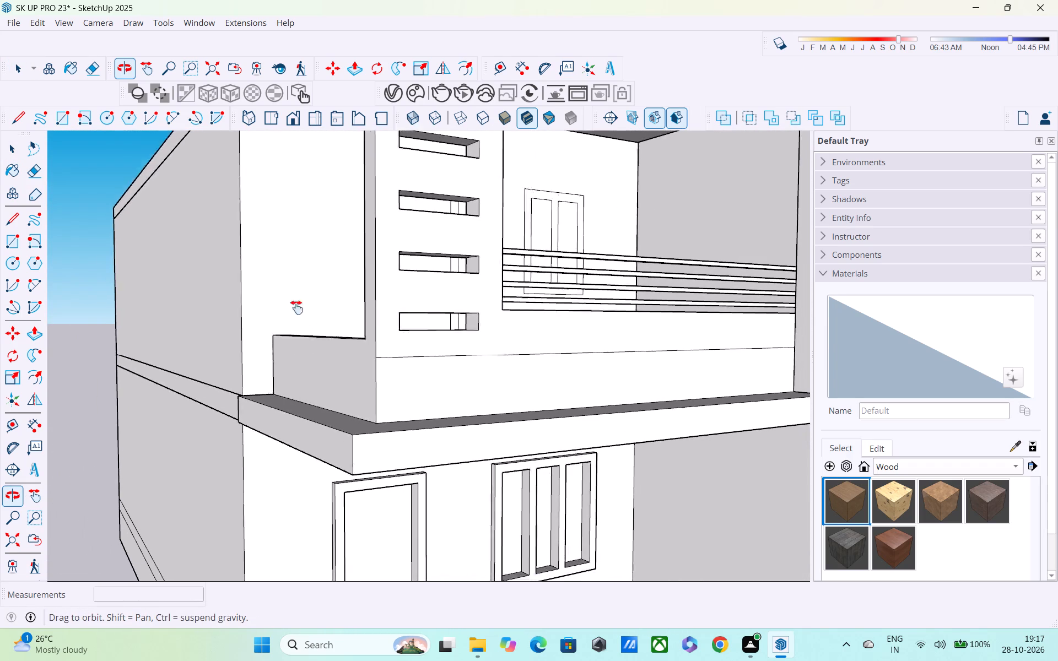
middle_click_drag(296, 307, 294, 285)
middle_click_drag(309, 290, 390, 281)
scroll(392, 280, "down", 1)
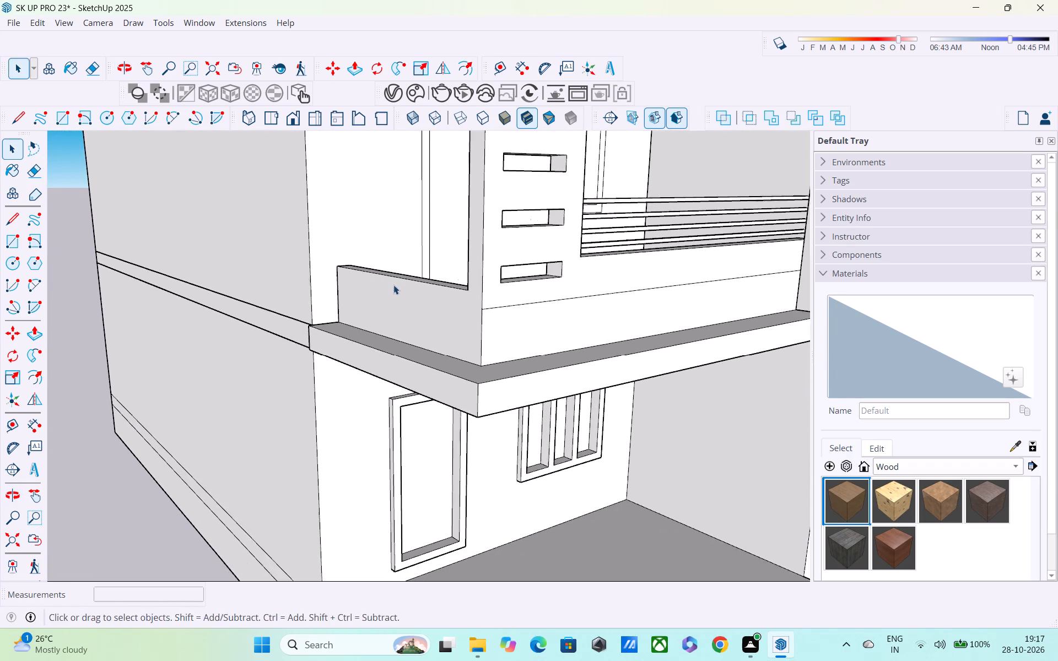
scroll(393, 285, "down", 1)
middle_click_drag(419, 307, 466, 377)
scroll(457, 326, "up", 3)
middle_click_drag(447, 337, 390, 288)
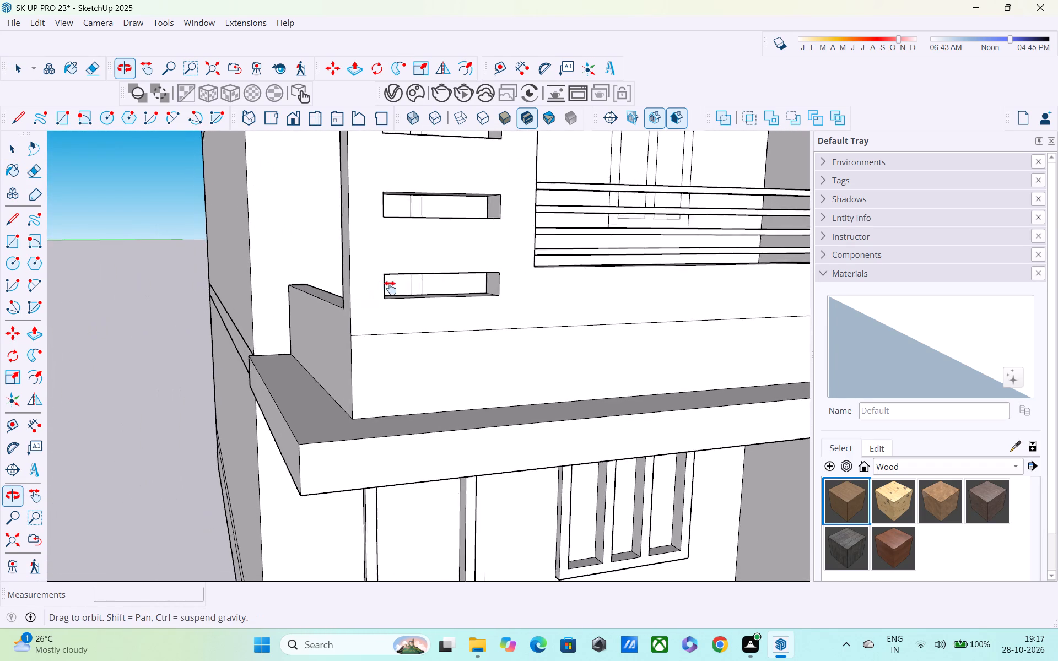
middle_click_drag(390, 288, 411, 279)
middle_click_drag(415, 300, 559, 318)
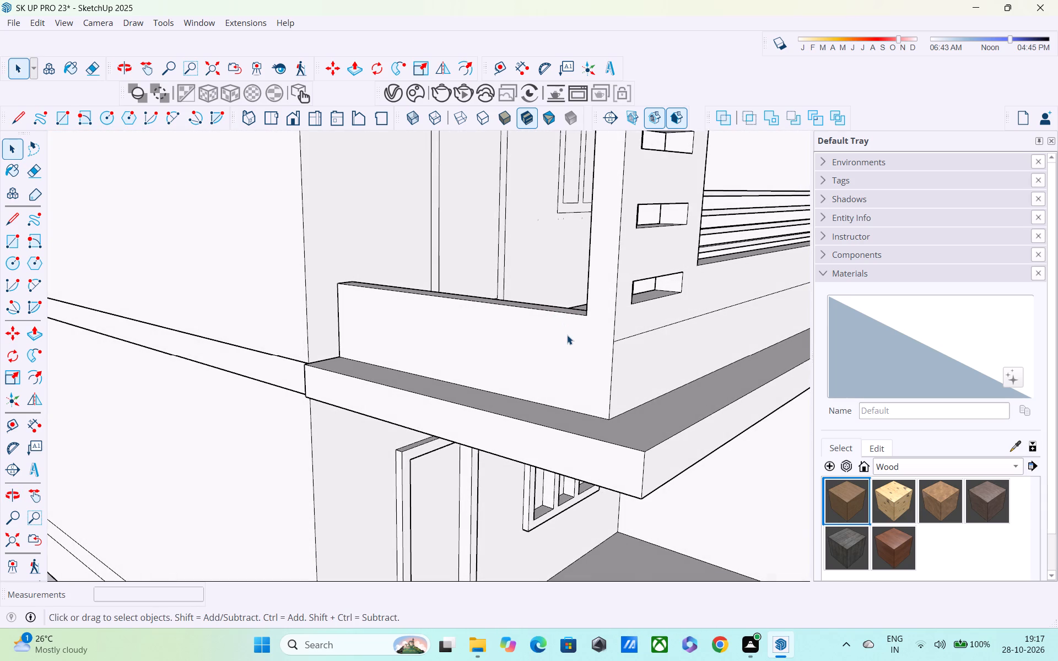
Draw a rectangle about 1 9/16" by 1 1/8" on the house wall just above the inner end of the balcony's side parapet.
key("r")
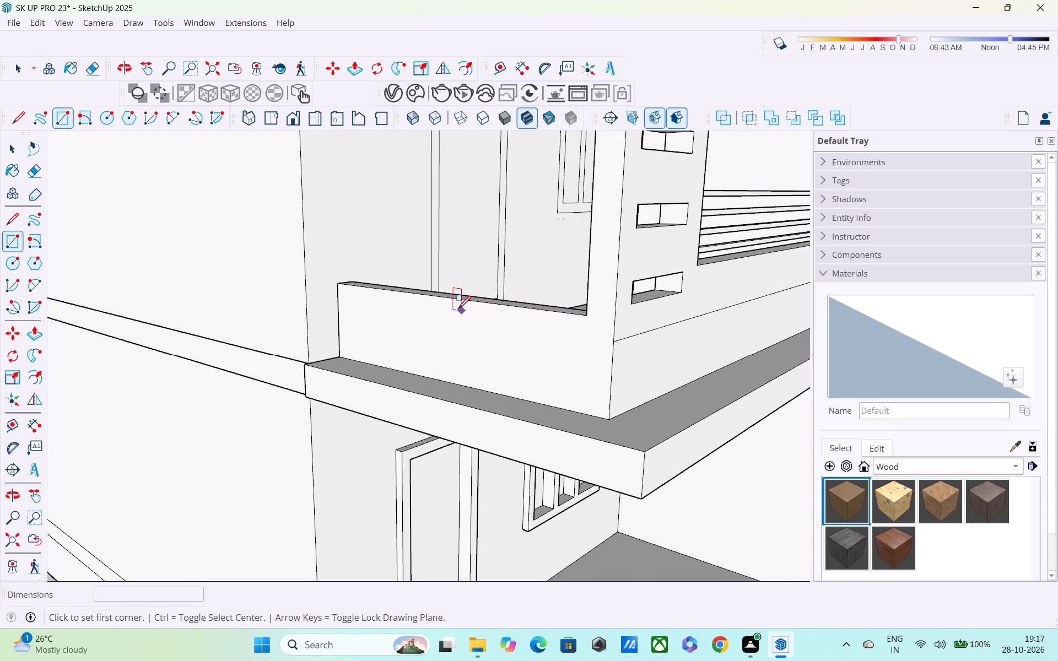
middle_click_drag(458, 317, 618, 445, "shift")
middle_click_drag(516, 402, 433, 377)
scroll(411, 353, "up", 4)
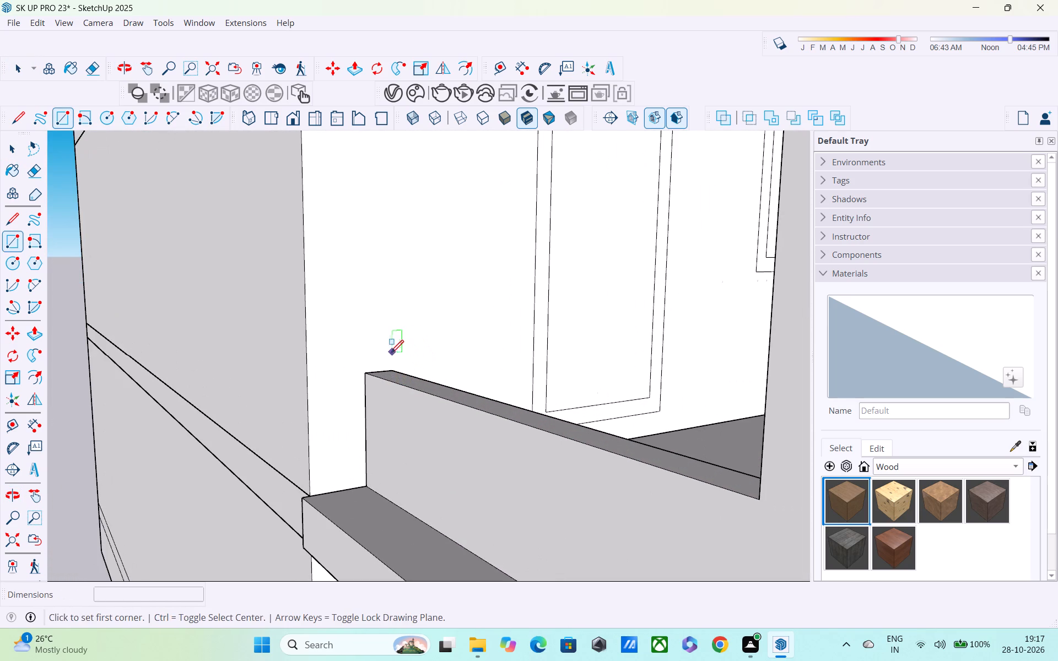
left_click(365, 355)
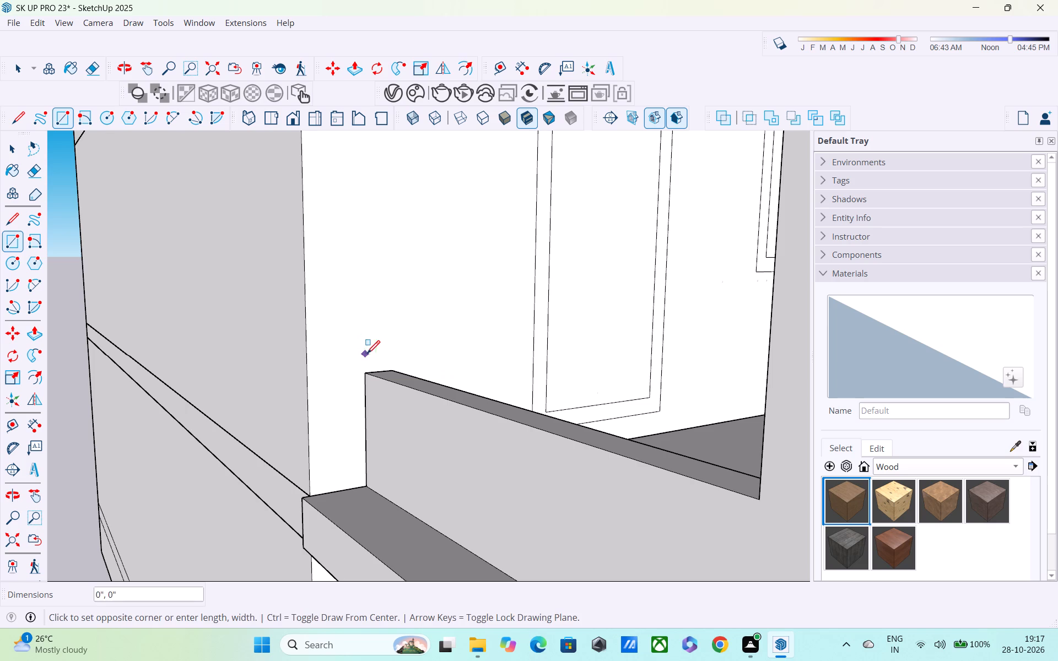
key("Escape")
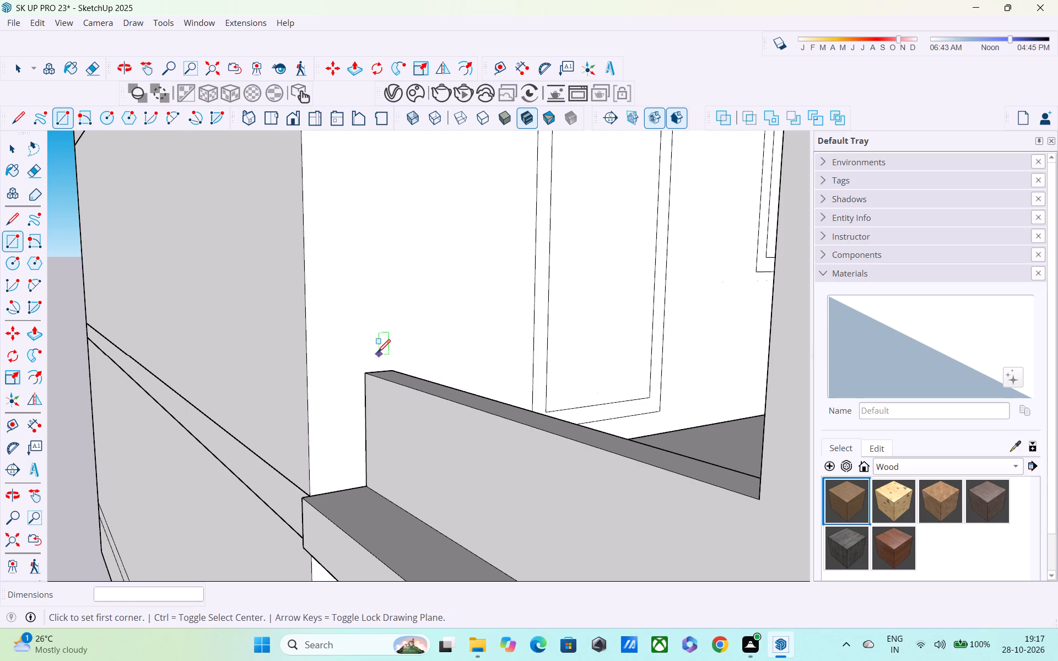
scroll(375, 366, "up", 10)
left_click(358, 334)
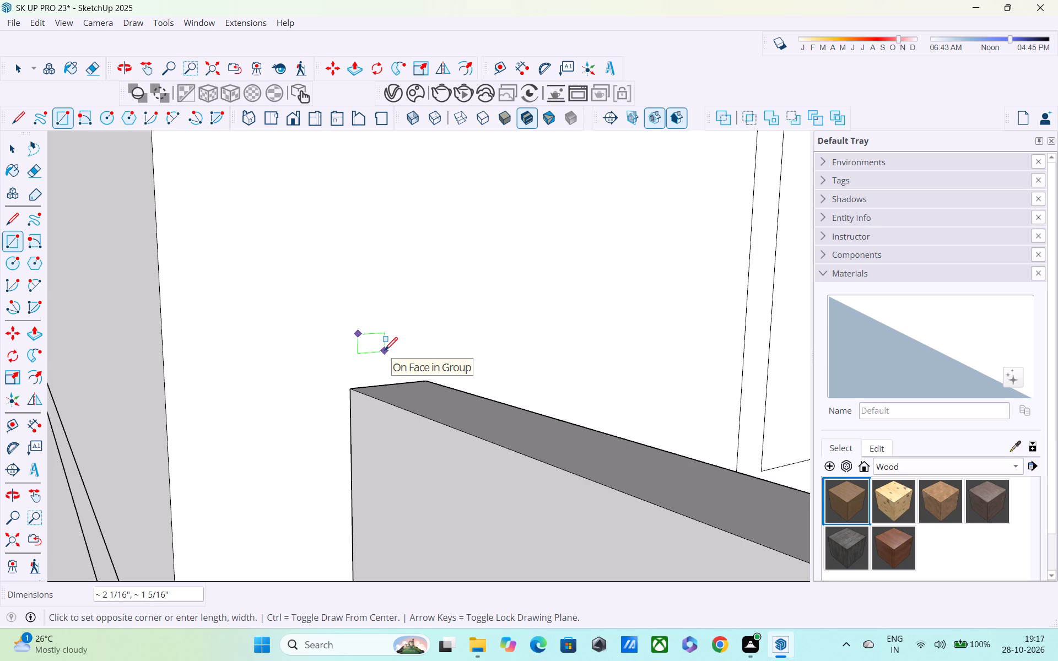
scroll(386, 349, "up", 4)
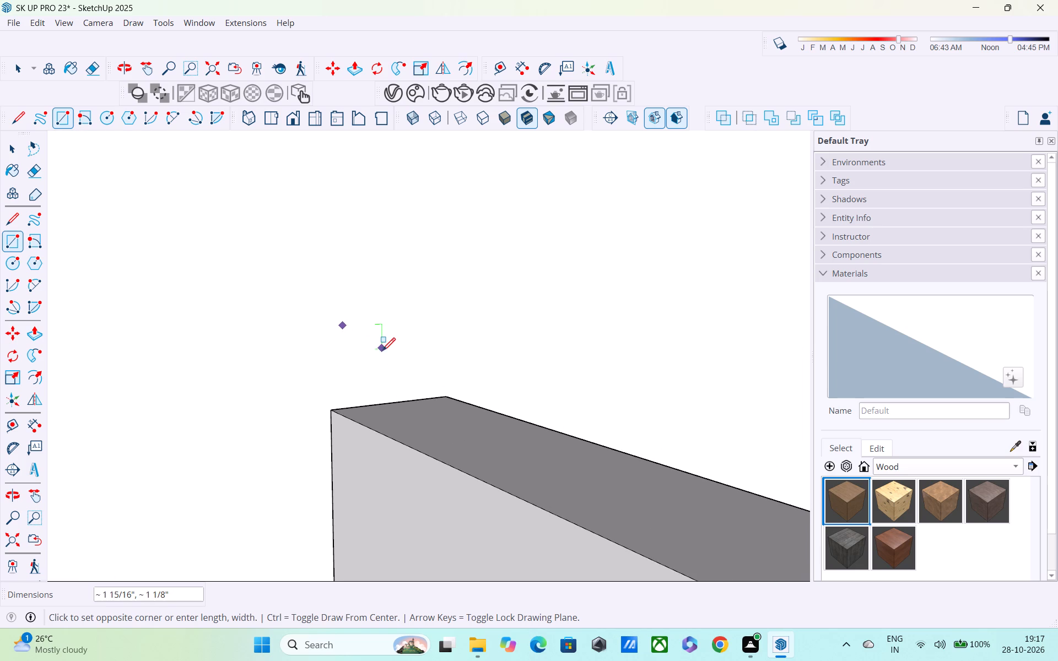
key("Escape")
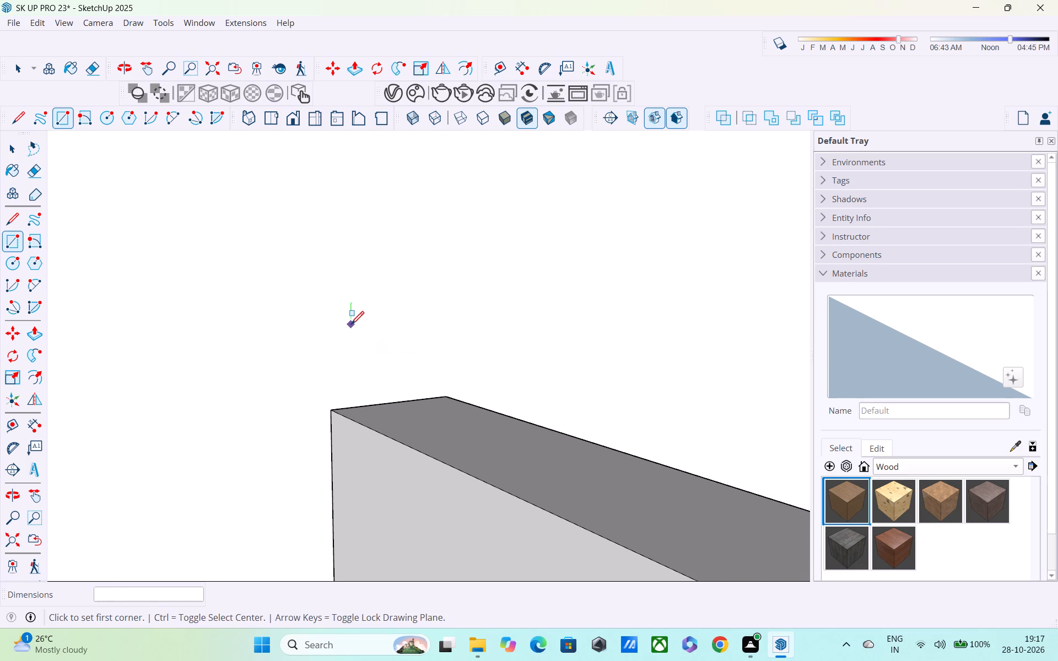
left_click(350, 324)
key("Escape")
left_click(352, 315)
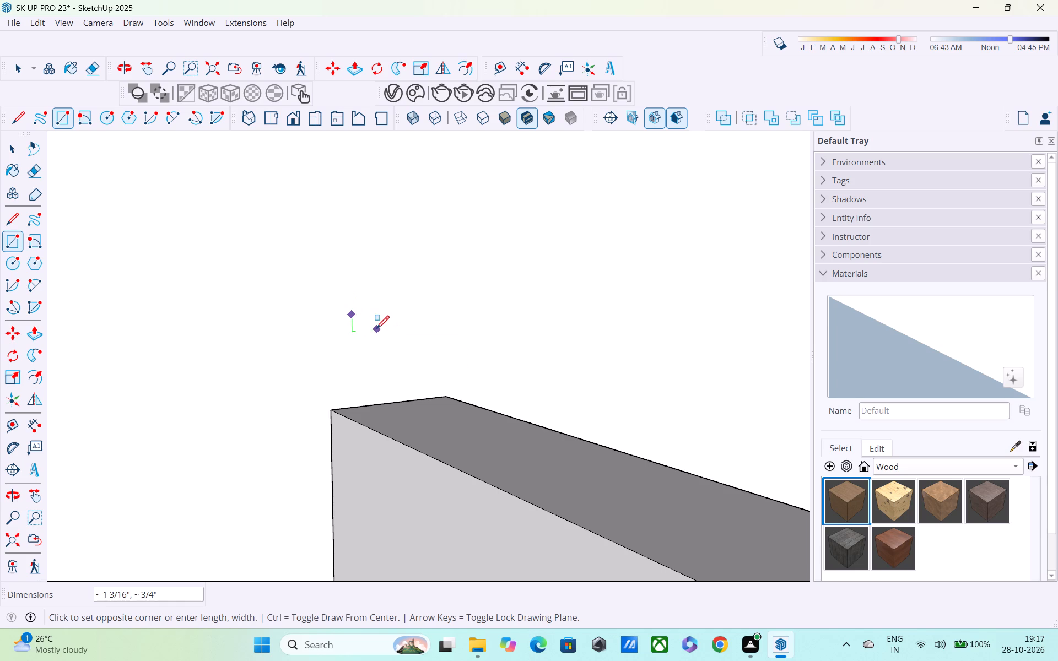
left_click(384, 339)
Push/Pull the small rectangle about 7' 6" along the side parapet up to the corner column, forming a horizontal rail bar.
key("p")
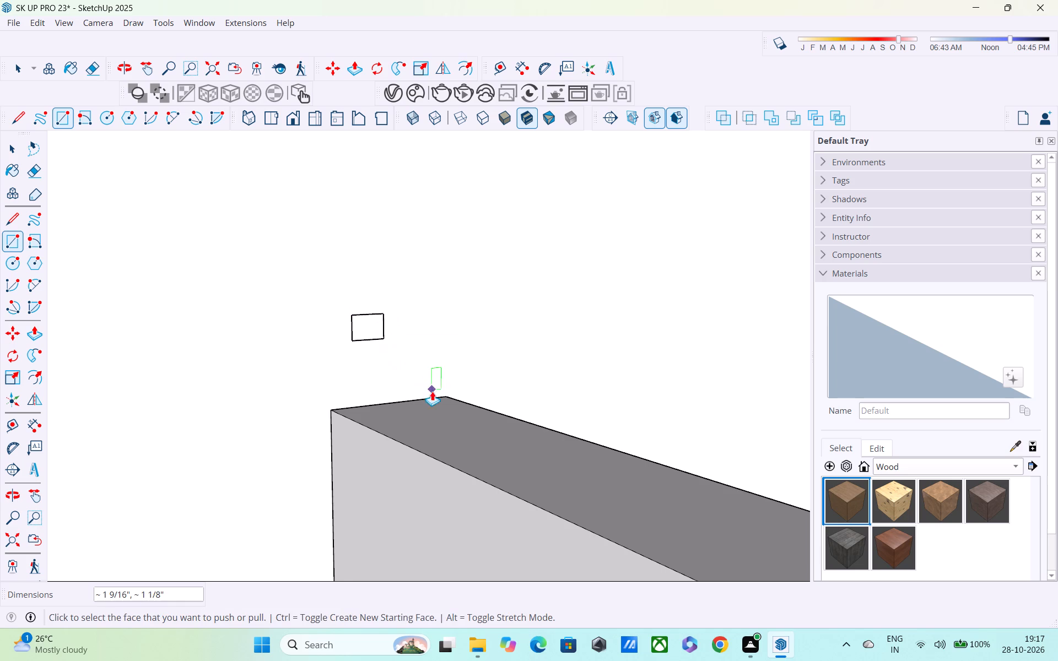
left_click(368, 324)
scroll(444, 346, "down", 13)
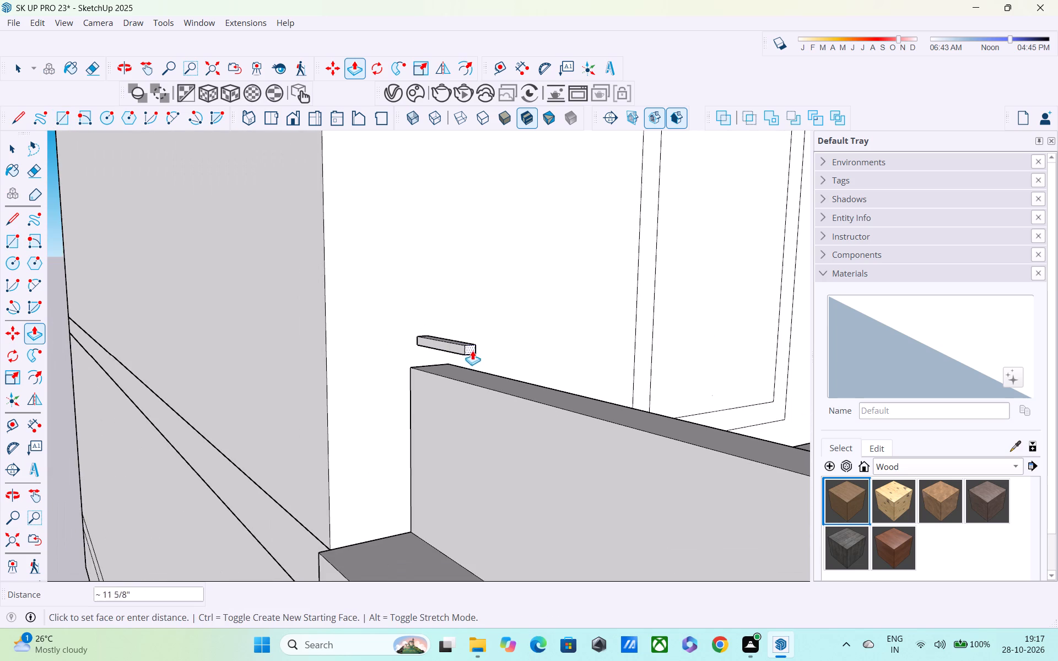
scroll(498, 366, "down", 1)
middle_click_drag(498, 366, 364, 316)
scroll(363, 312, "up", 1)
scroll(363, 310, "down", 6)
middle_click_drag(504, 371, 534, 377)
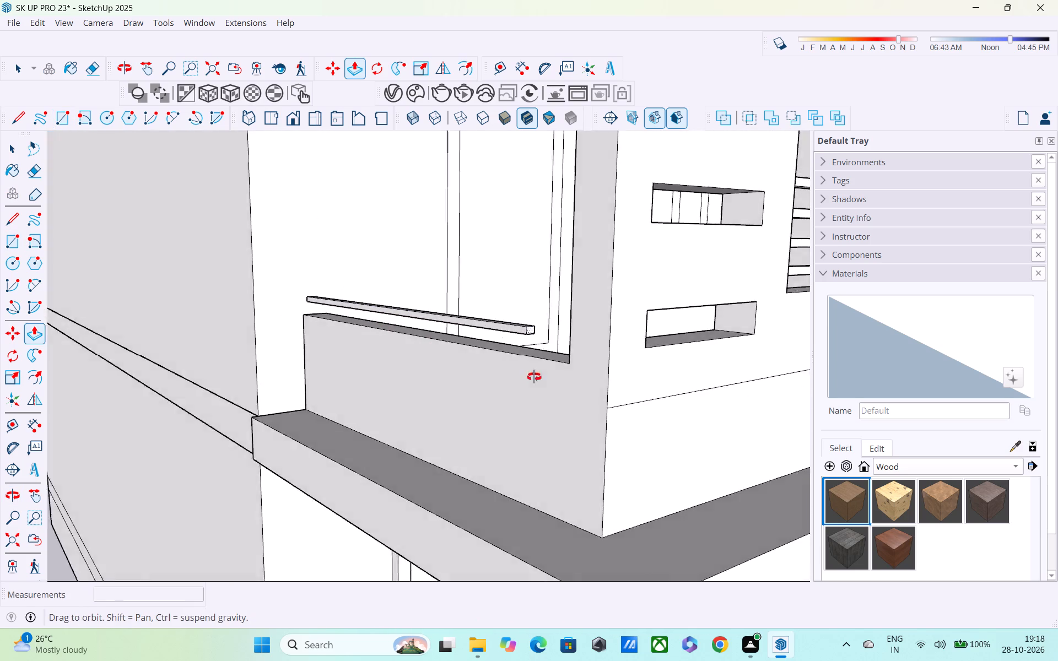
middle_click_drag(534, 377, 651, 372)
middle_click_drag(660, 319, 742, 329)
scroll(726, 307, "up", 3)
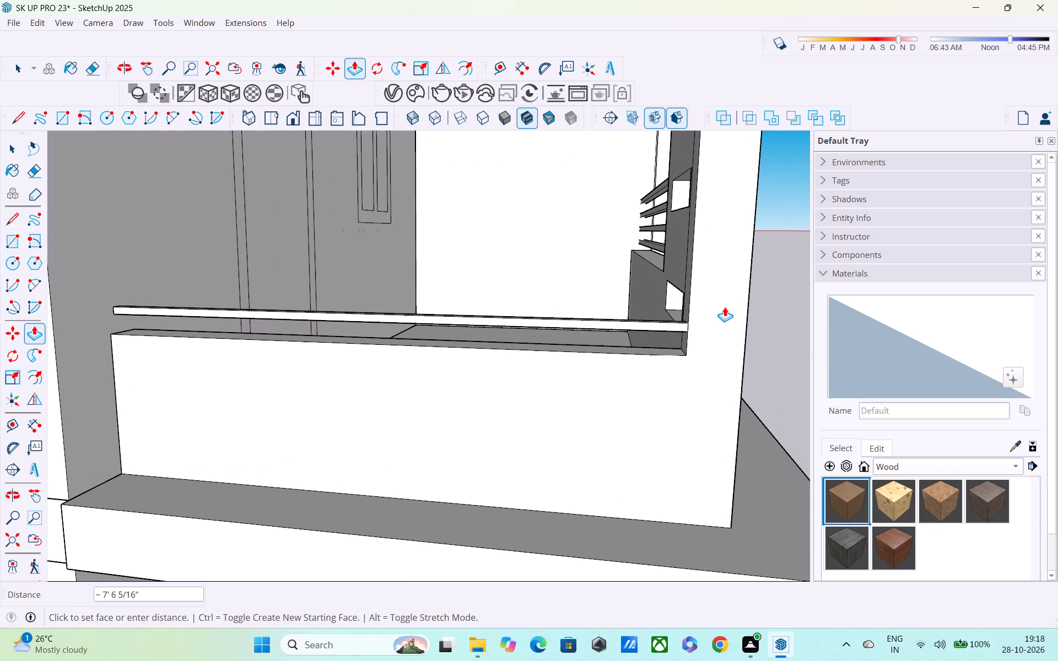
left_click(687, 329)
Select the outer and top faces of the new rail bar above the side parapet, together with their edges.
middle_click_drag(540, 358, 450, 367)
scroll(523, 359, "up", 1)
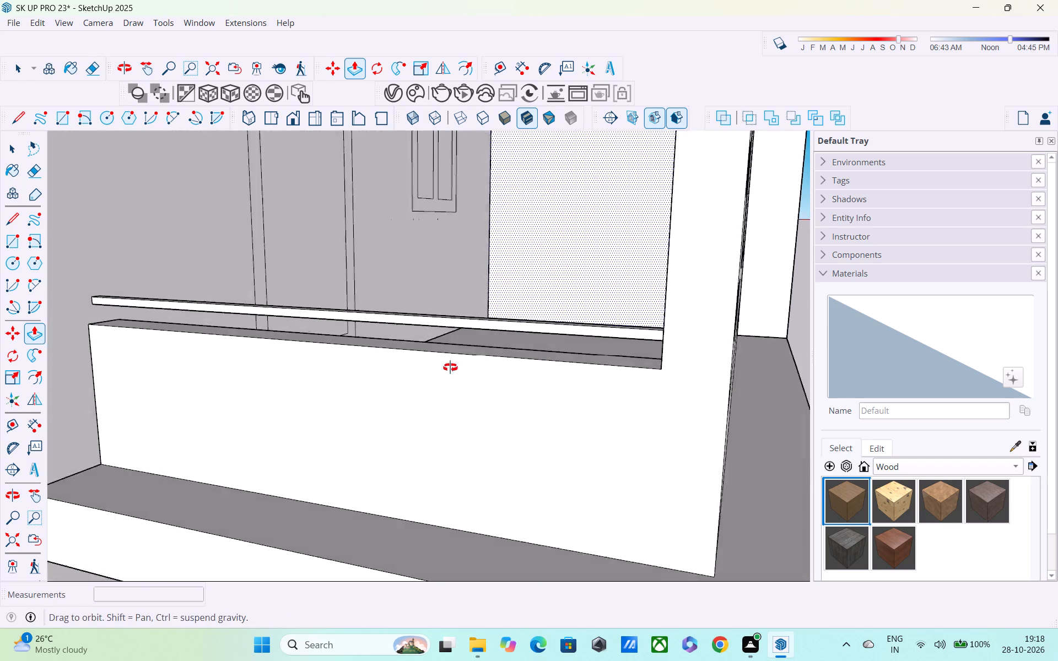
middle_click_drag(450, 367, 405, 364)
key("space")
double_click(356, 318)
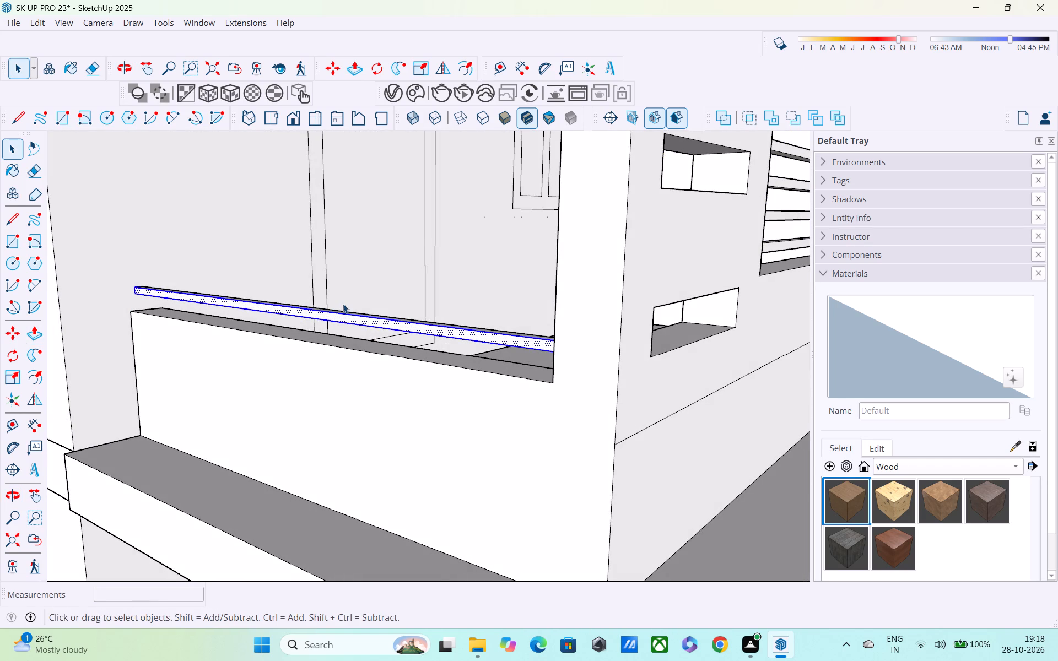
scroll(343, 304, "down", 6)
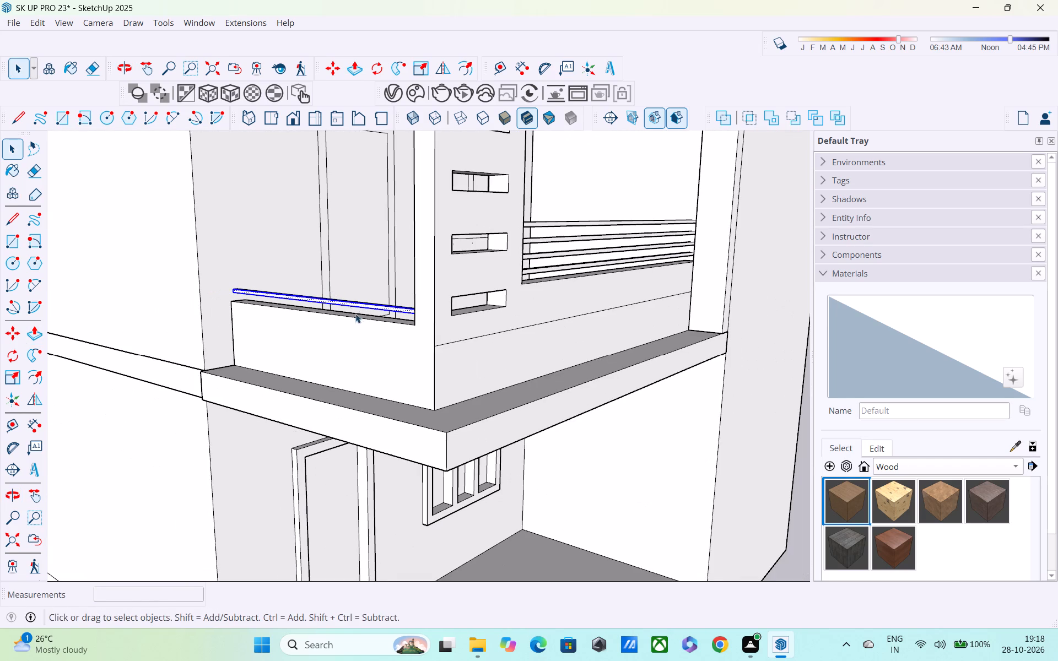
scroll(371, 328, "up", 2)
middle_click_drag(318, 232, 333, 395)
scroll(321, 453, "up", 4)
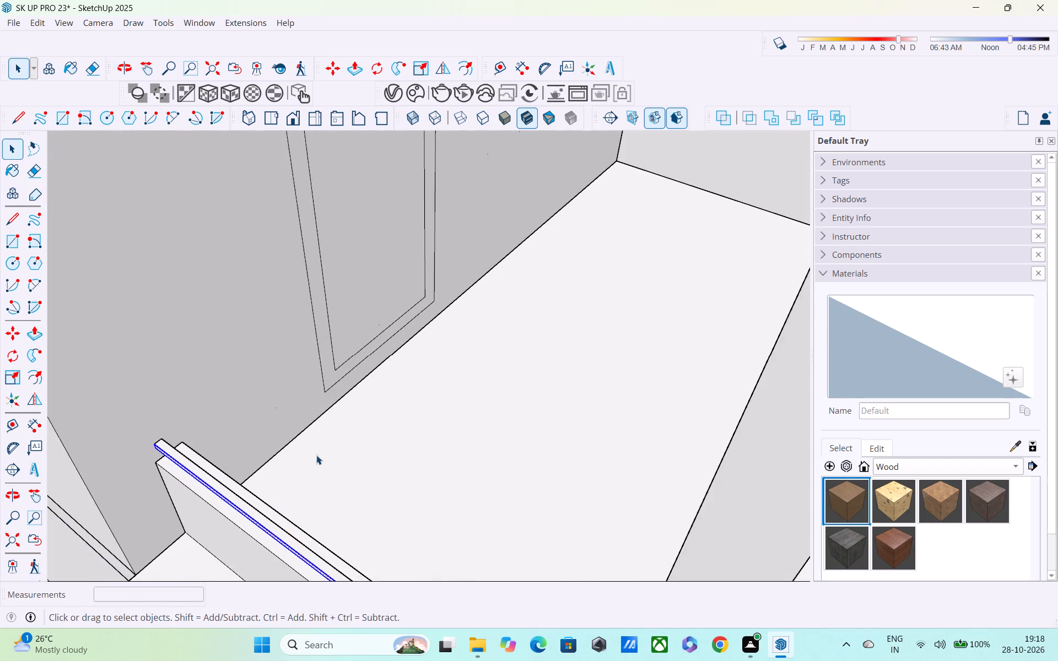
scroll(285, 502, "up", 3)
scroll(224, 495, "up", 2)
double_click(197, 496, "shift")
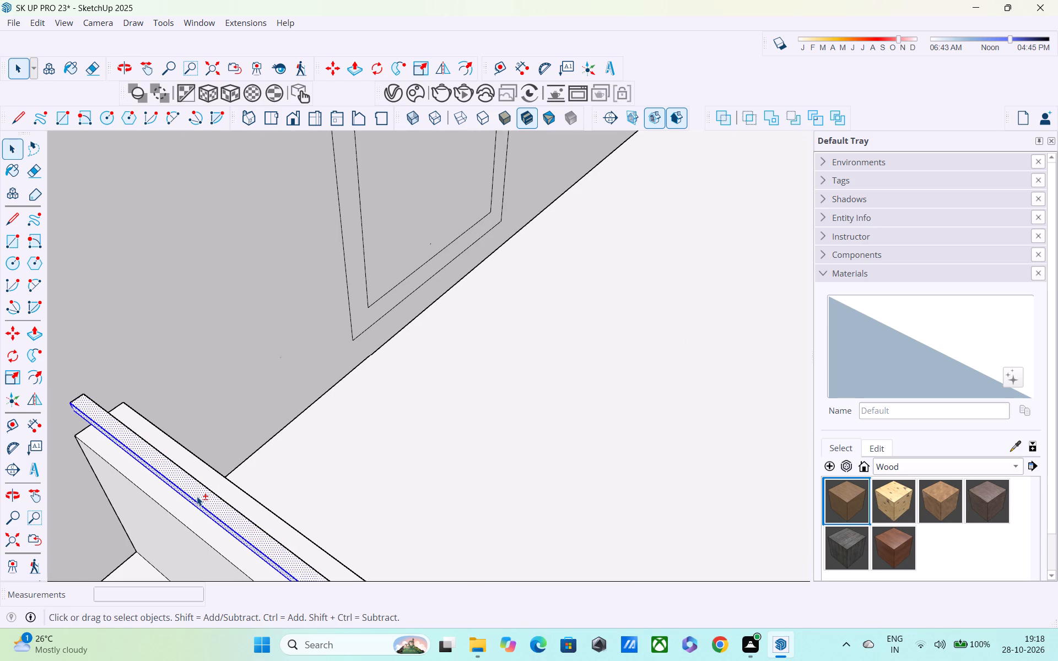
Add the rail bar's inner side face, facing the balcony, to the selection.
middle_click_drag(201, 489, 14, 373)
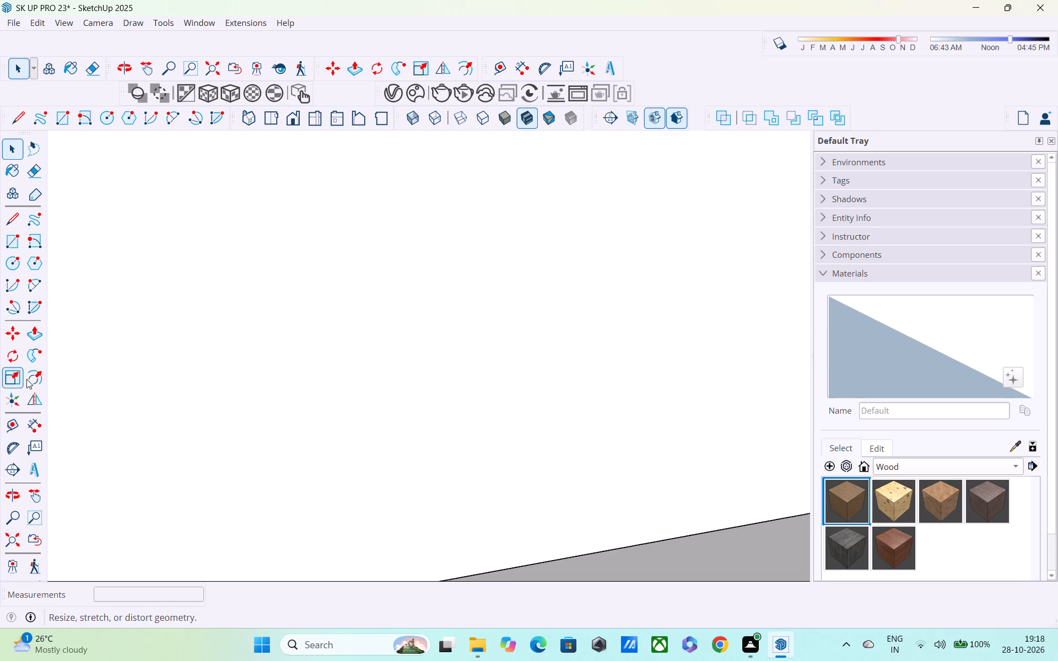
middle_click_drag(94, 427, 526, 271, "shift")
middle_click_drag(283, 422, 579, 324)
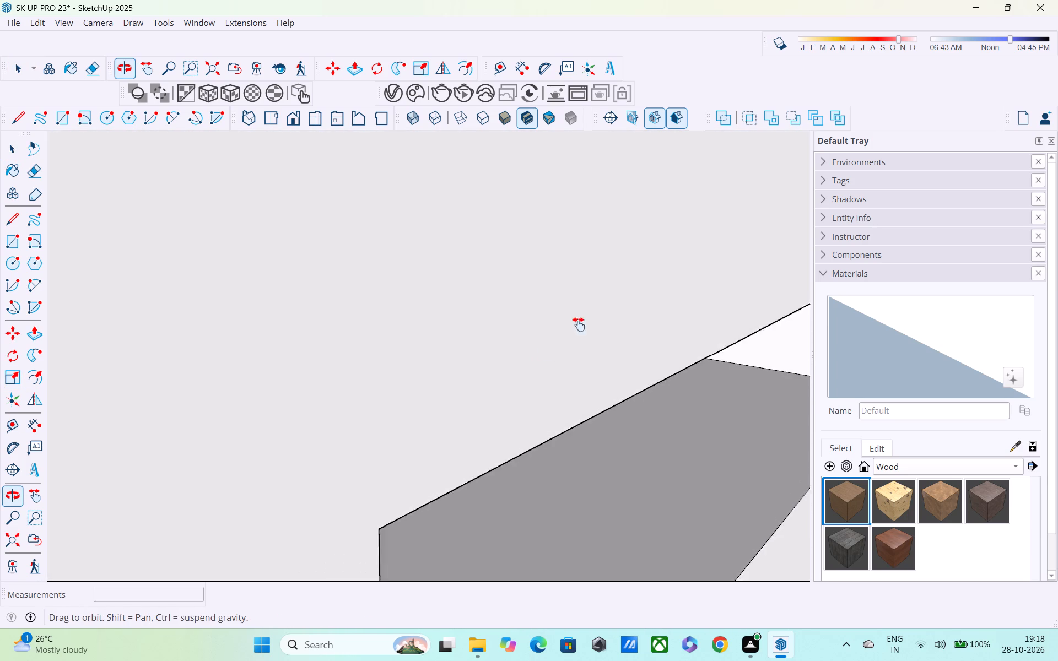
middle_click_drag(579, 324, 724, 222)
scroll(724, 222, "up", 1)
scroll(555, 333, "down", 6)
scroll(355, 436, "down", 6)
middle_click_drag(319, 450, 834, 177, "shift")
scroll(834, 177, "up", 1, "shift")
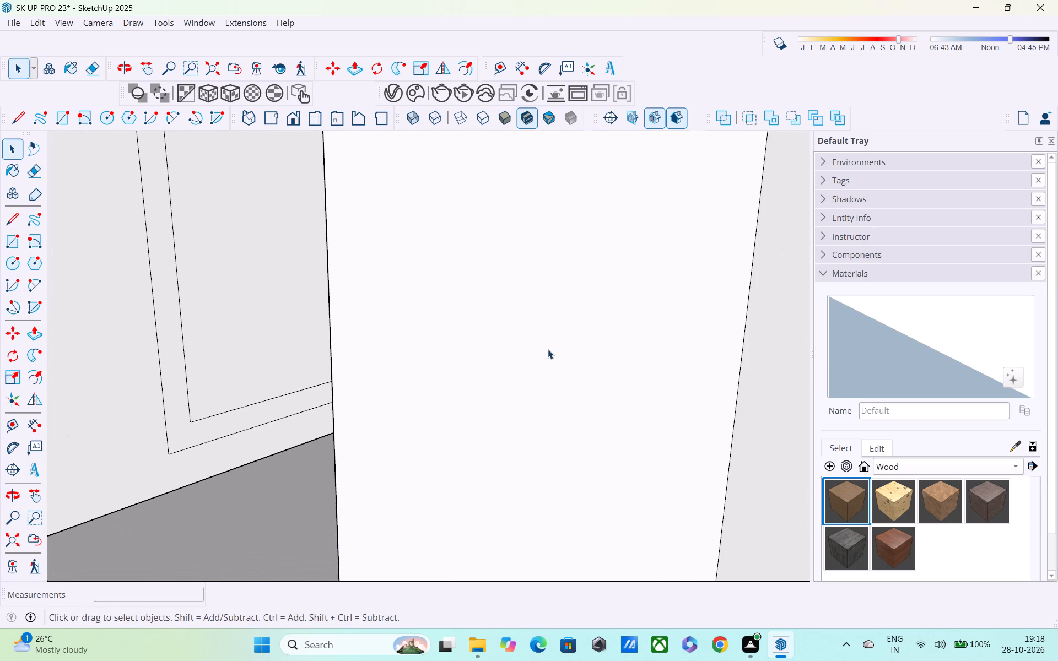
scroll(544, 349, "down", 5)
scroll(473, 380, "up", 1)
middle_click_drag(307, 451, 469, 328)
middle_click_drag(461, 244, 440, 294)
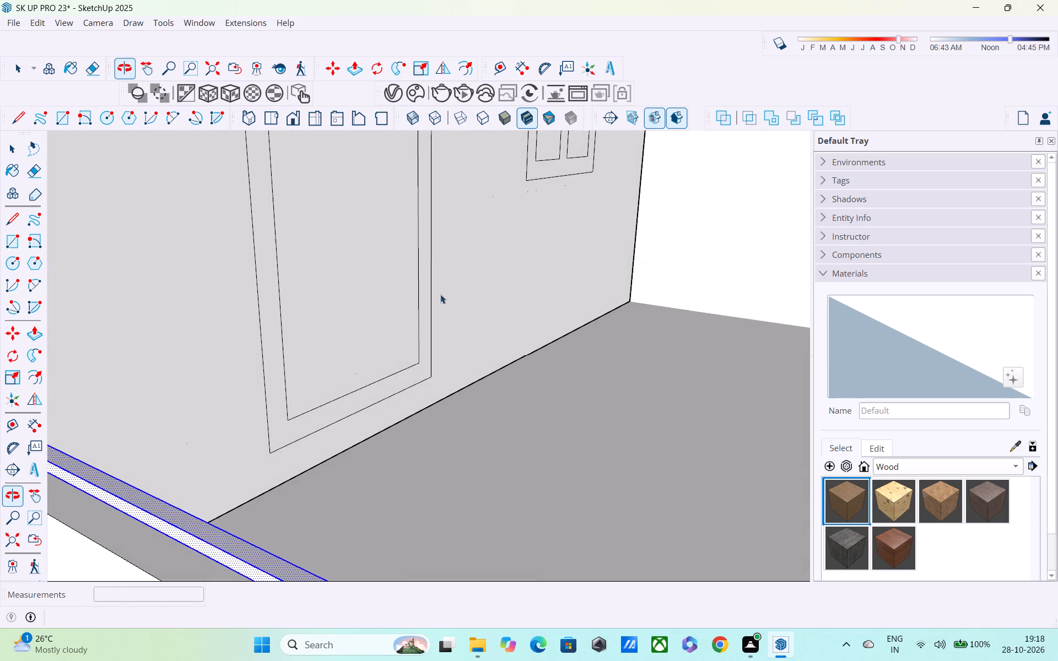
middle_click_drag(440, 294, 442, 291)
middle_click_drag(408, 361, 479, 288, "shift")
scroll(465, 319, "up", 3)
middle_click_drag(446, 335, 412, 340)
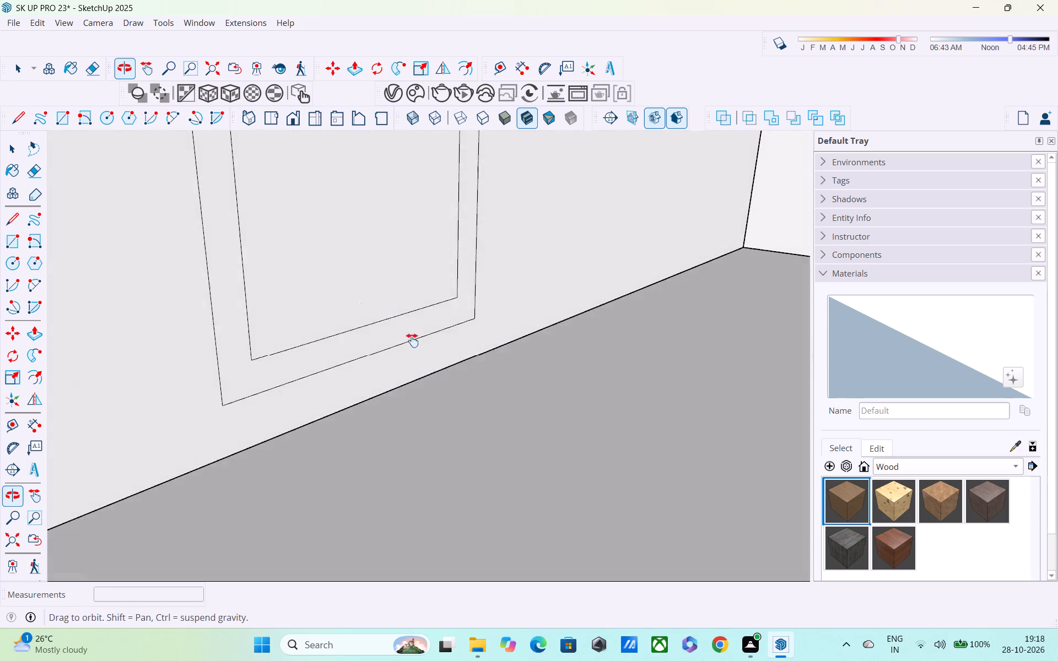
middle_click_drag(412, 340, 511, 281)
scroll(511, 281, "down", 1)
scroll(463, 274, "down", 3)
middle_click_drag(469, 292, 541, 350)
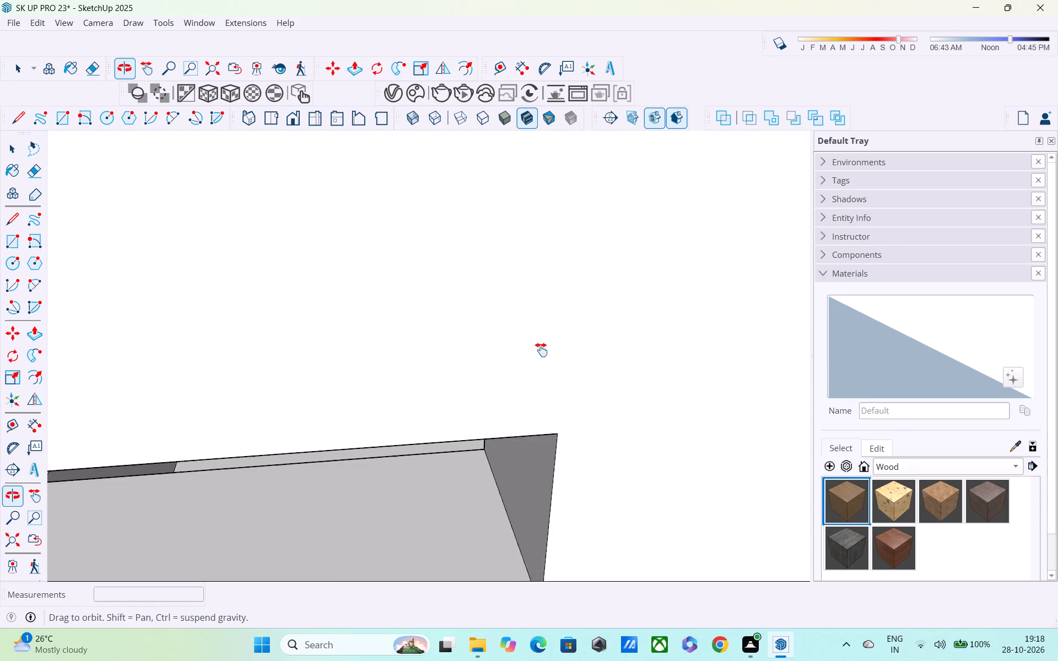
middle_click_drag(541, 350, 648, 273)
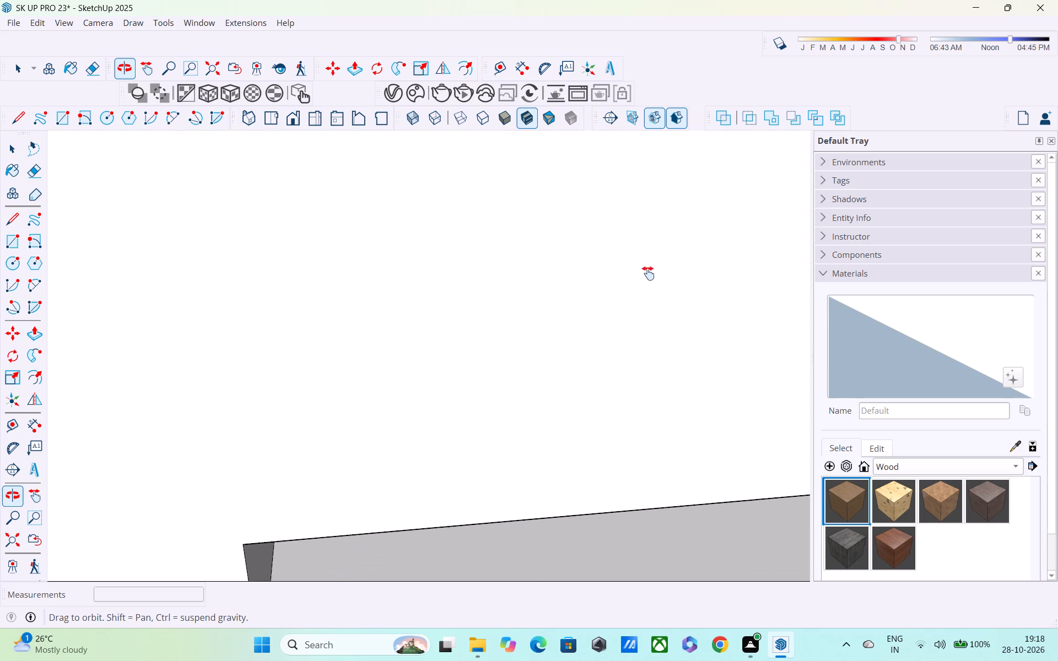
middle_click_drag(648, 273, 650, 248)
middle_click_drag(554, 451, 493, 386)
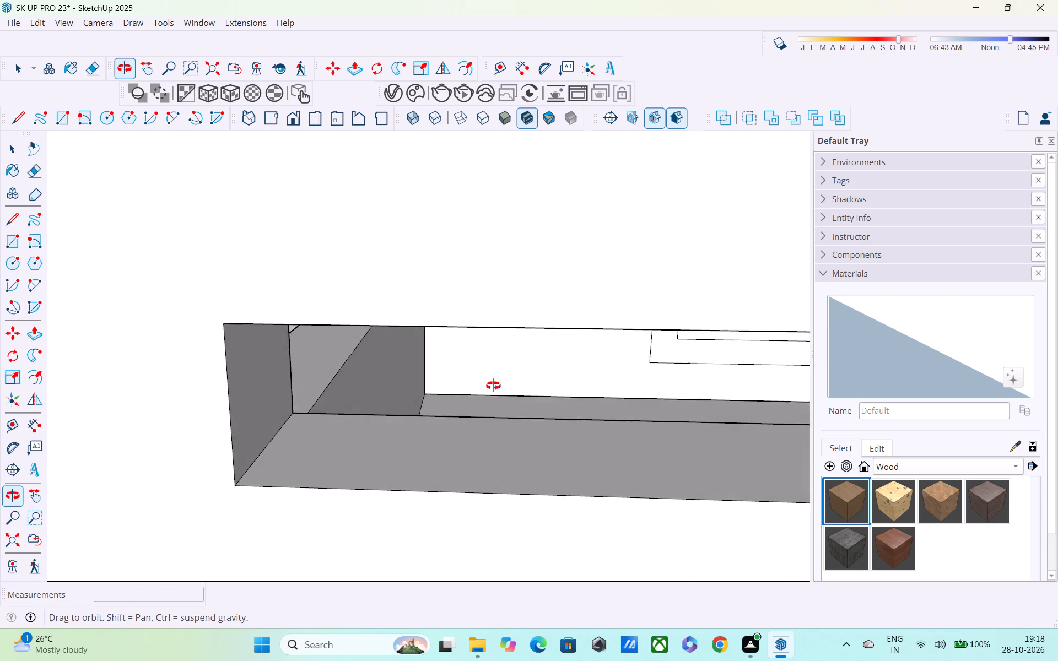
middle_click_drag(493, 386, 416, 338)
scroll(417, 338, "up", 2, "shift")
left_click(386, 352, "shift")
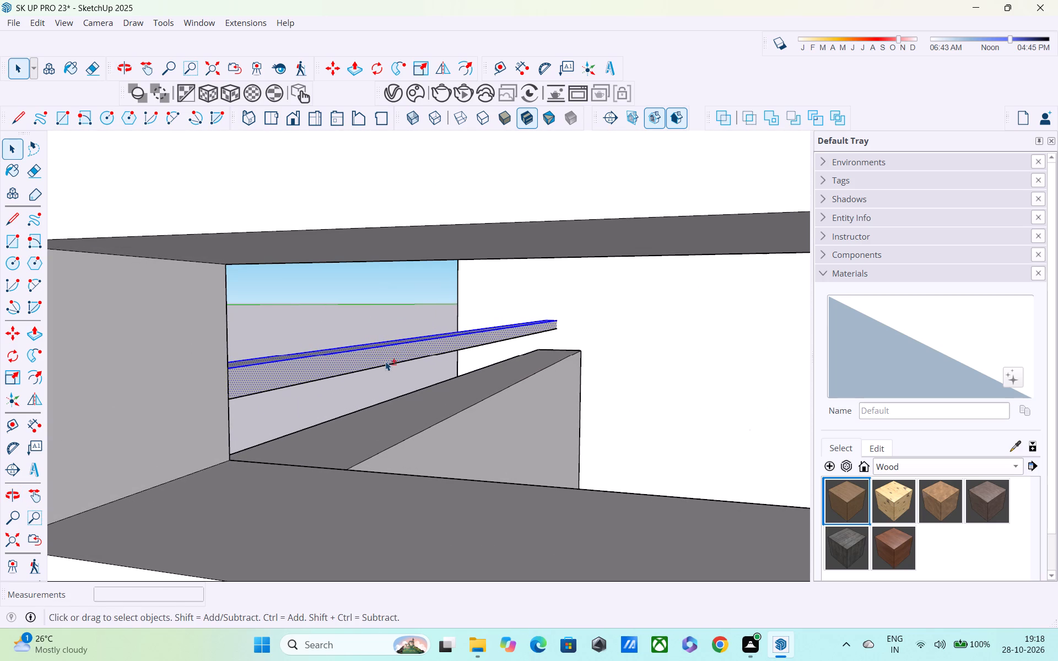
left_click(384, 365, "shift")
Add the rail bar's underside face to the selection so the whole bar is selected.
middle_click_drag(380, 375, 606, 316)
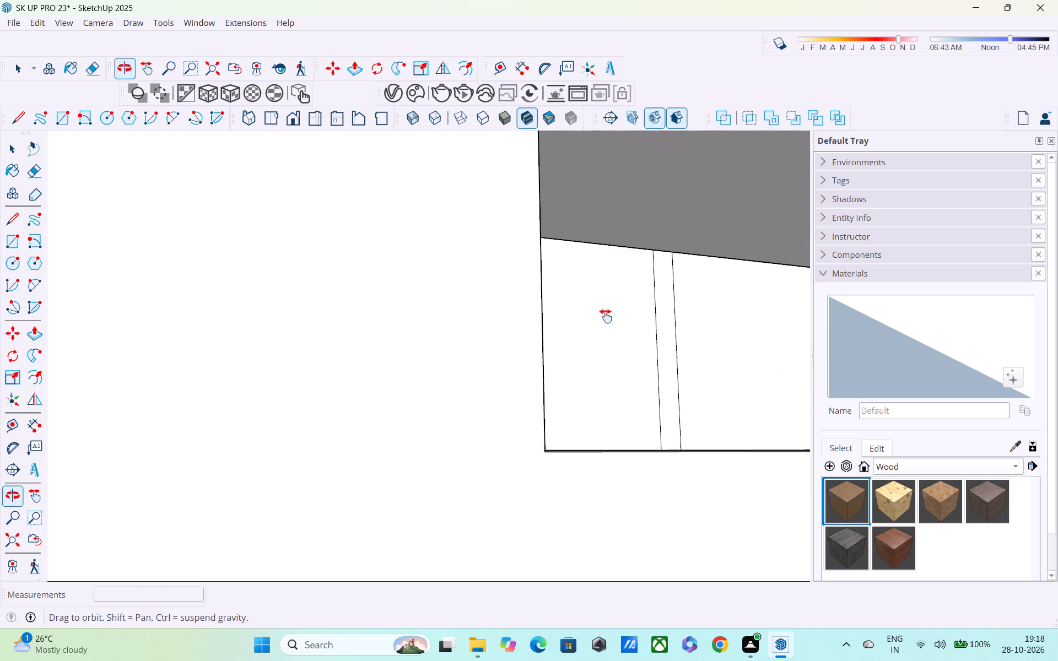
middle_click_drag(606, 316, 829, 304)
middle_click_drag(830, 392, 780, 353, "shift")
middle_click_drag(679, 446, 650, 397)
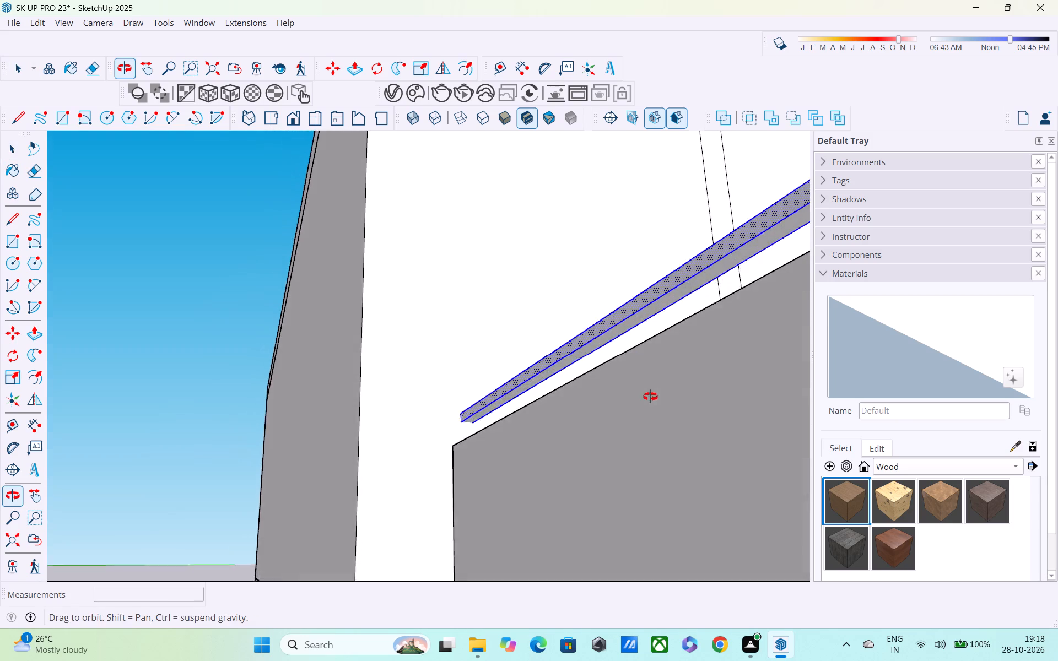
middle_click_drag(650, 397, 645, 391)
scroll(555, 363, "up", 4, "shift")
left_click(532, 355, "shift")
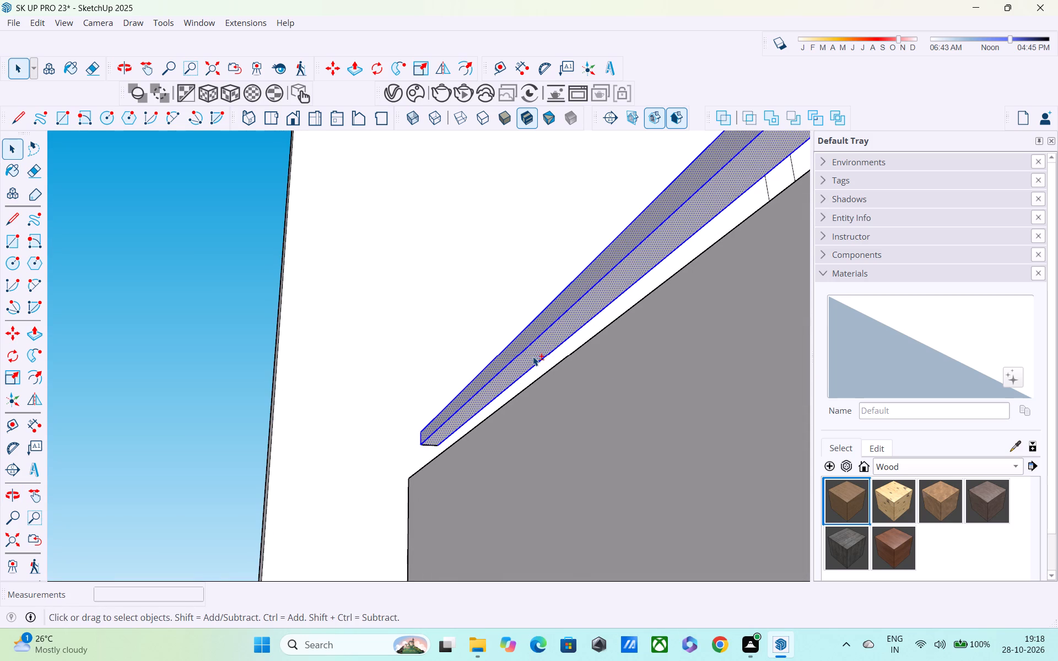
Copy the selected rail bar straight up from its lower end corner to form a second bar above the side parapet.
scroll(536, 359, "up", 3, "shift")
scroll(543, 364, "down", 6)
middle_click_drag(552, 376, 562, 389)
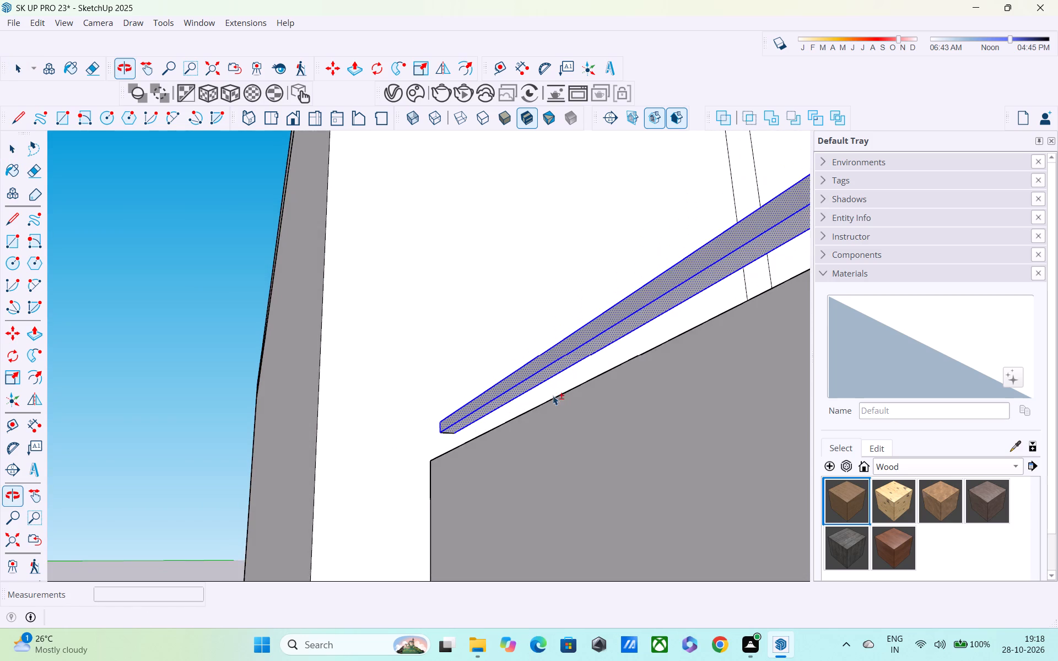
scroll(493, 409, "up", 3, "shift")
middle_click_drag(484, 437, 543, 559)
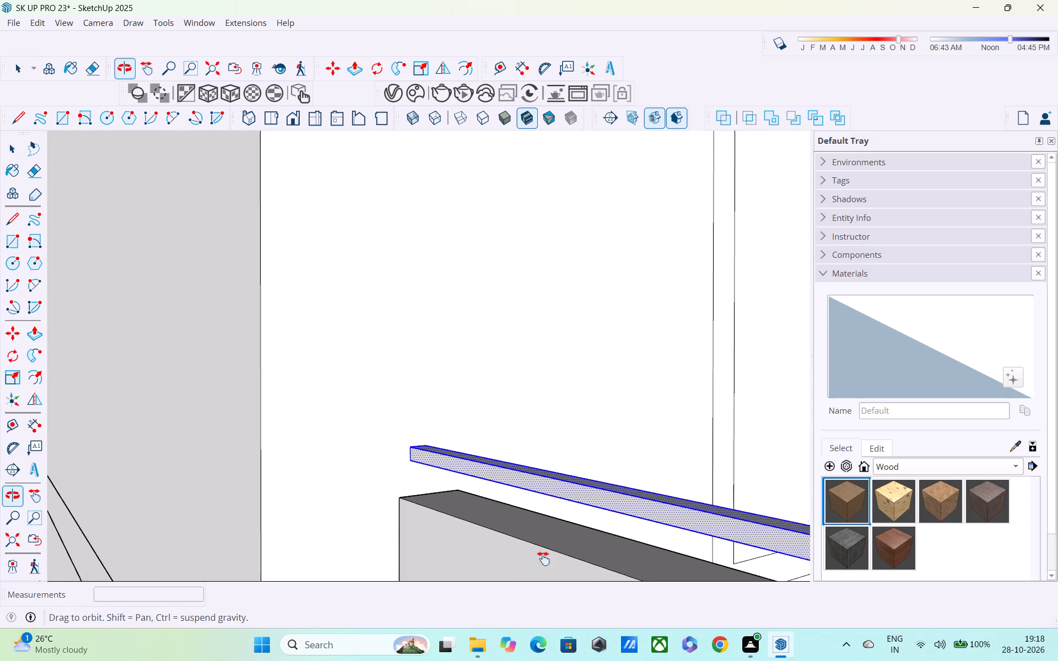
middle_click_drag(543, 559, 537, 559)
key("m")
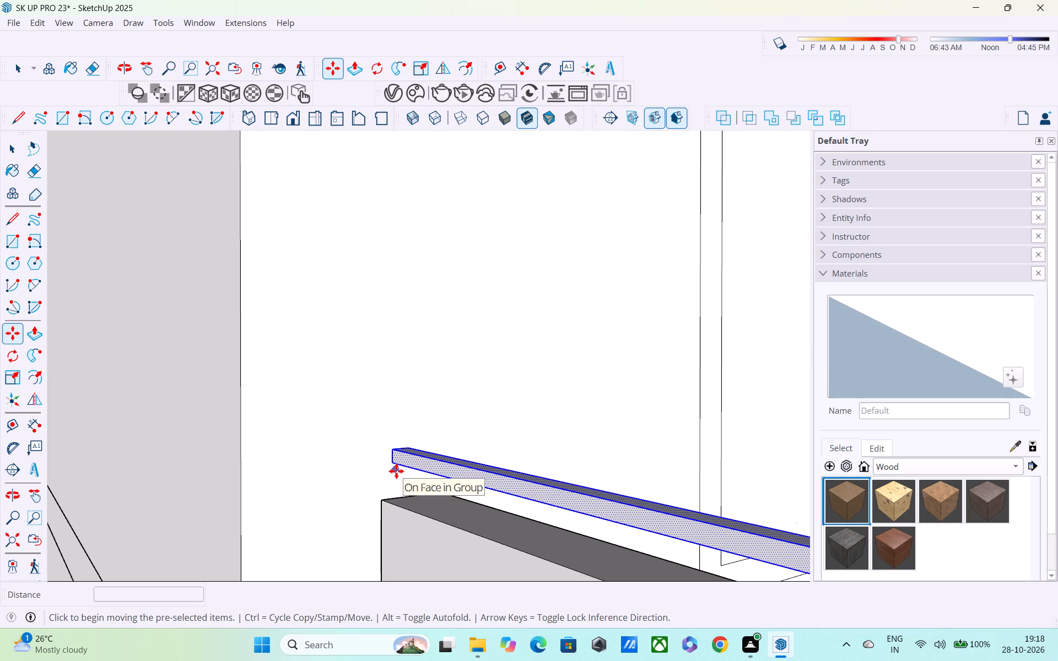
left_click(391, 464)
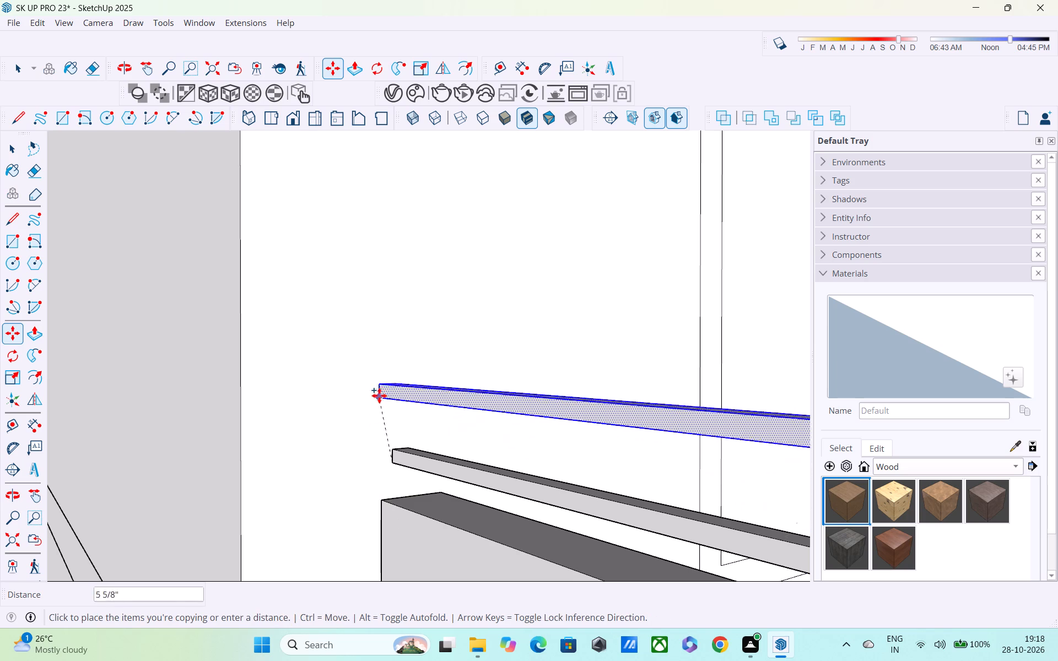
middle_click_drag(384, 381, 374, 349, "shift")
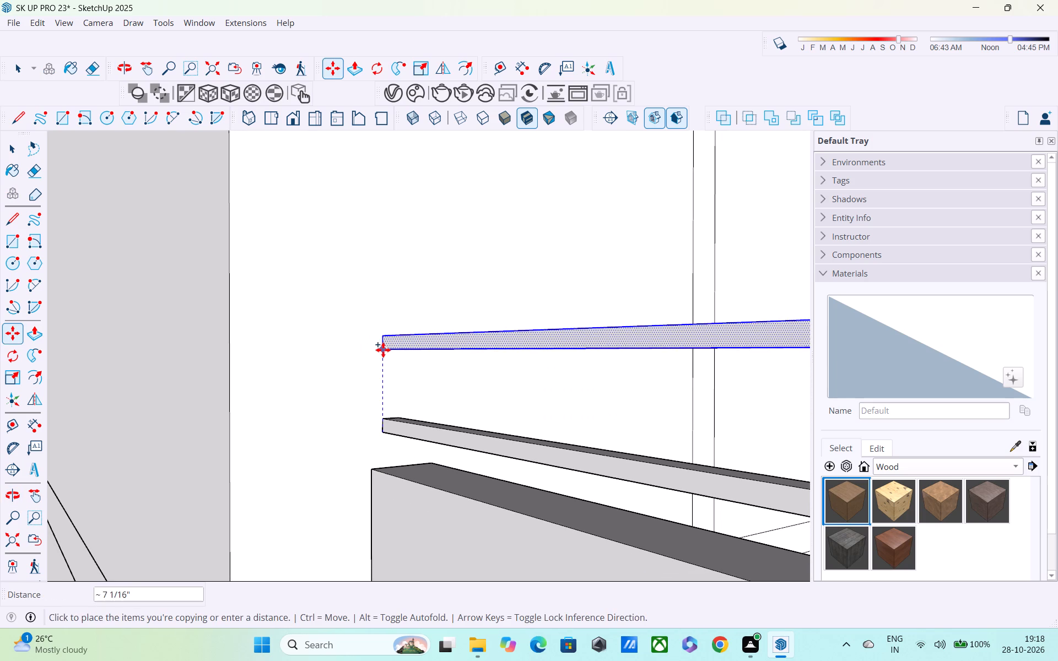
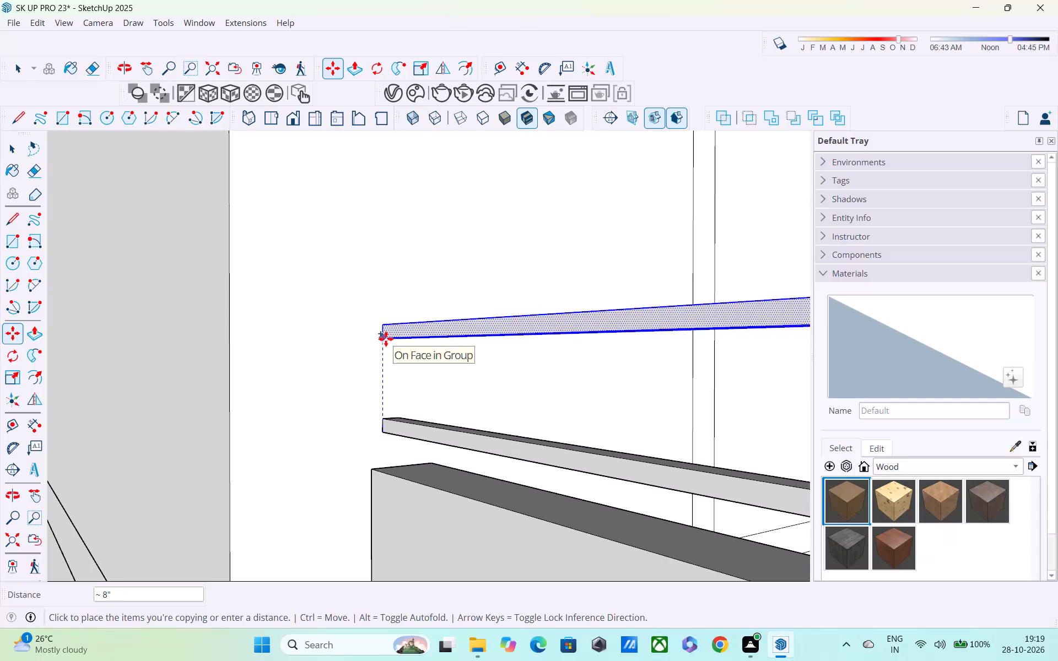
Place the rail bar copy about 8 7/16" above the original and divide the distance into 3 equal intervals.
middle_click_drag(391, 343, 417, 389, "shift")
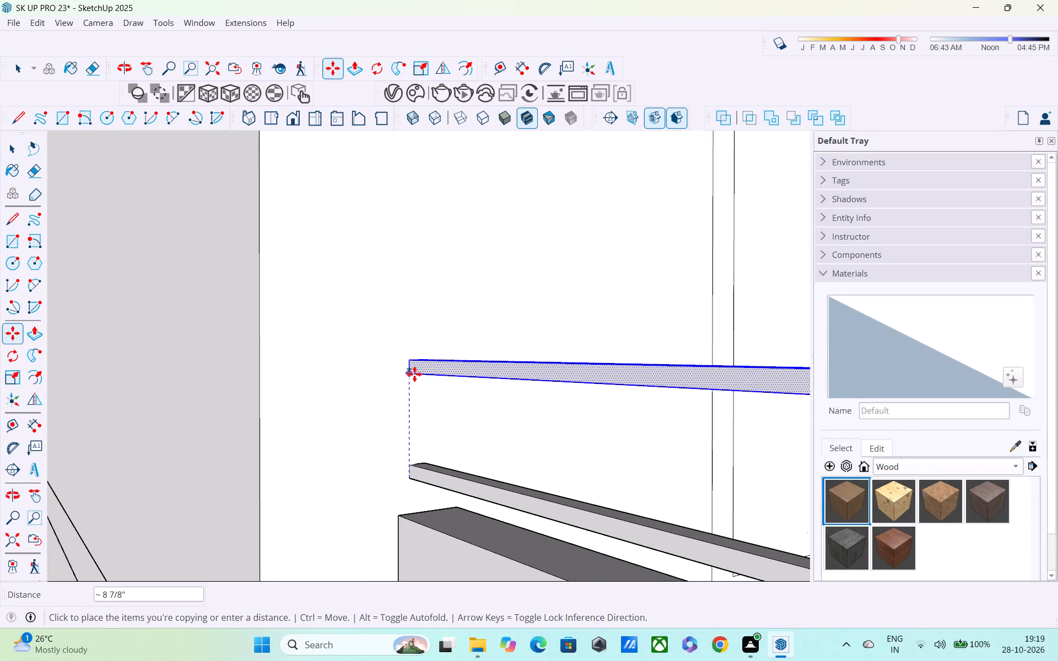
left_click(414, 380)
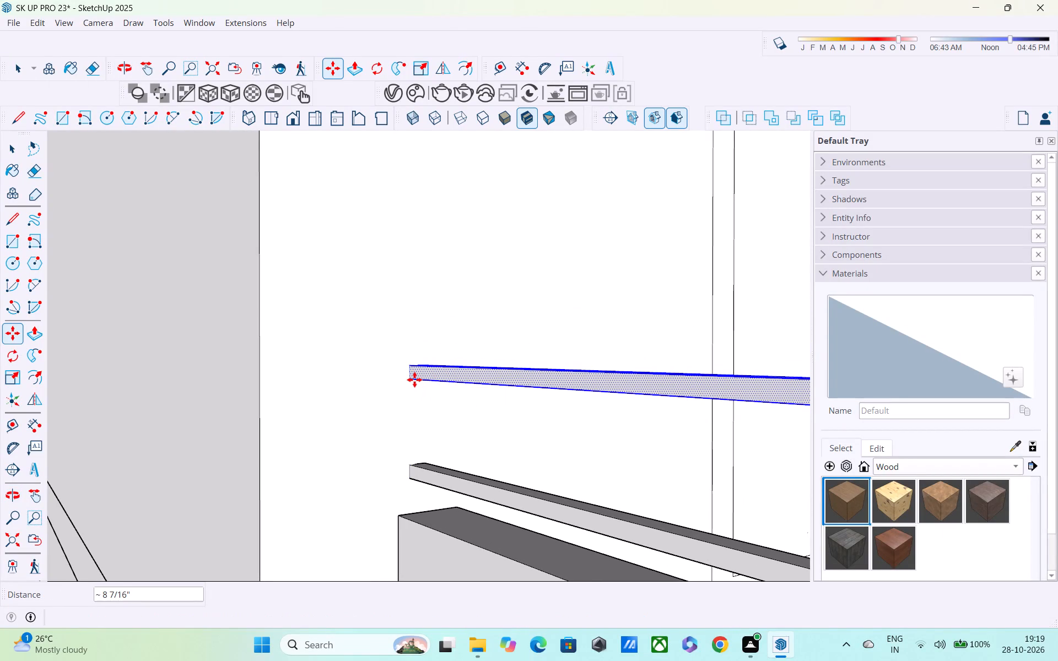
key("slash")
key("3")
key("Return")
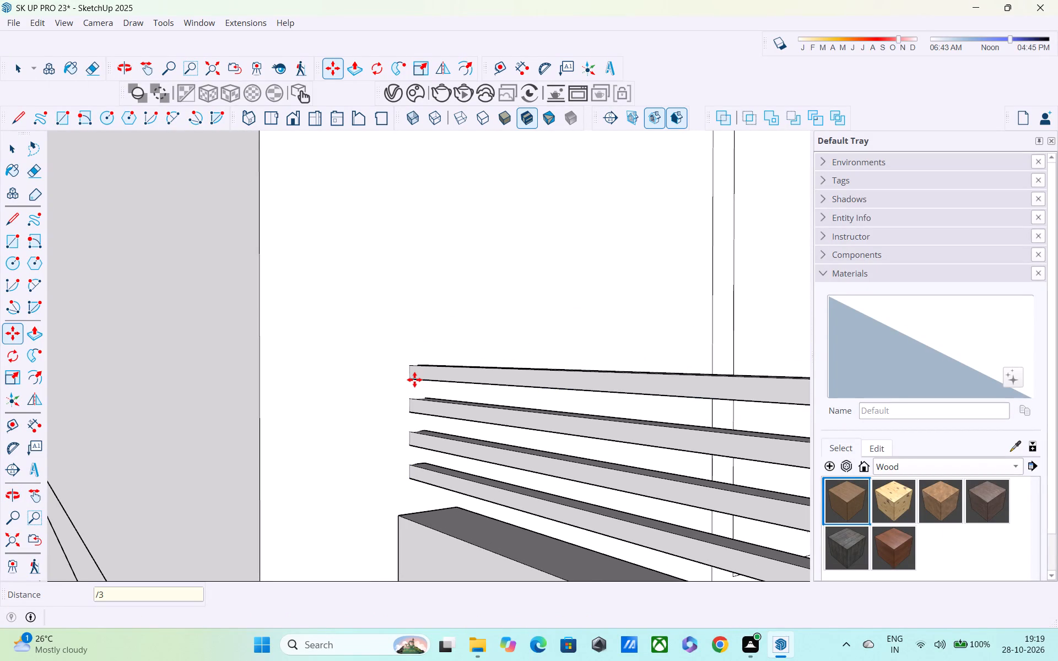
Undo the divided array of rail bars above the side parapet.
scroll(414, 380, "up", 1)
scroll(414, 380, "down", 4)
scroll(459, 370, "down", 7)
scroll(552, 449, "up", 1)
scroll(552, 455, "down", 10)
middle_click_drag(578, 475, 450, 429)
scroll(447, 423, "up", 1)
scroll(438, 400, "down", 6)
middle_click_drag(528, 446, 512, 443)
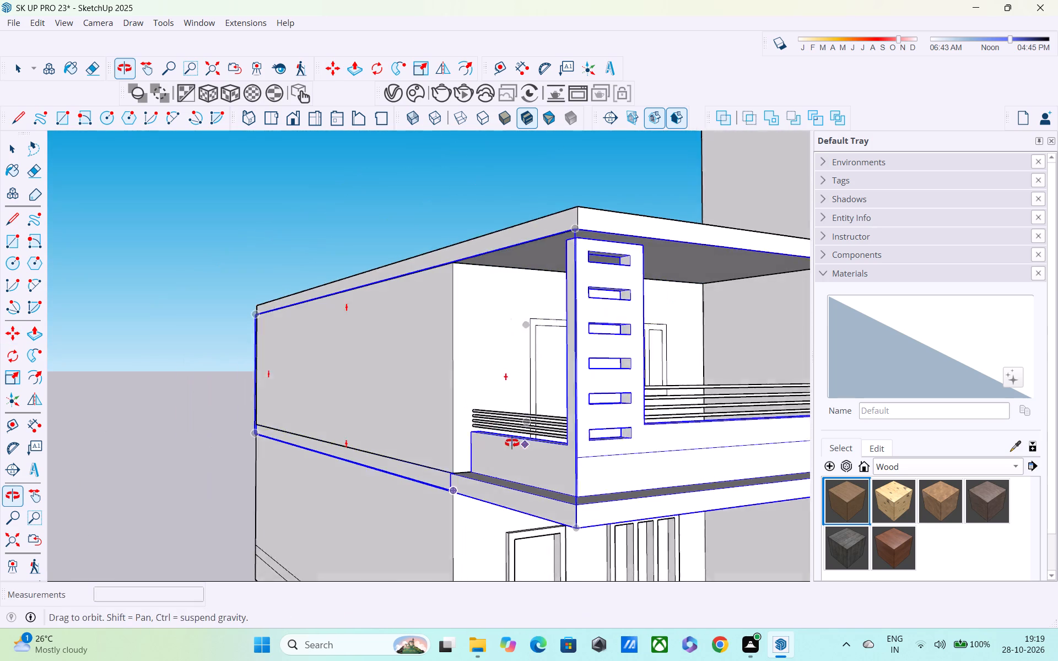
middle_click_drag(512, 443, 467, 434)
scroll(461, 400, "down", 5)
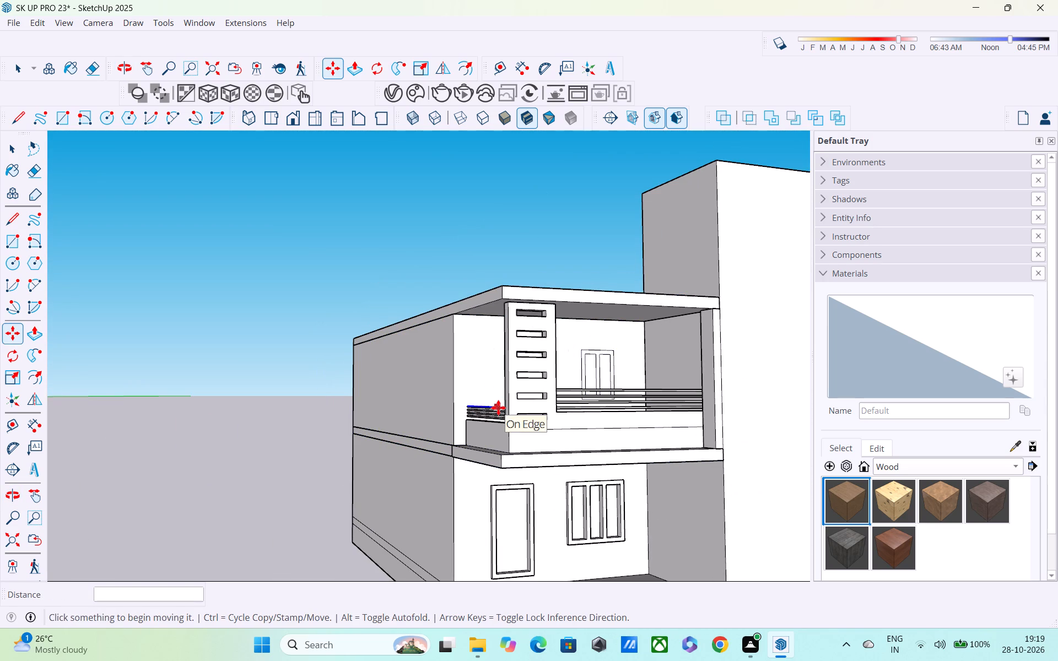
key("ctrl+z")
Select the whole remaining rail bar above the side parapet with all its connected faces and edges.
scroll(496, 409, "up", 4)
key("c")
scroll(494, 420, "up", 3)
key("space")
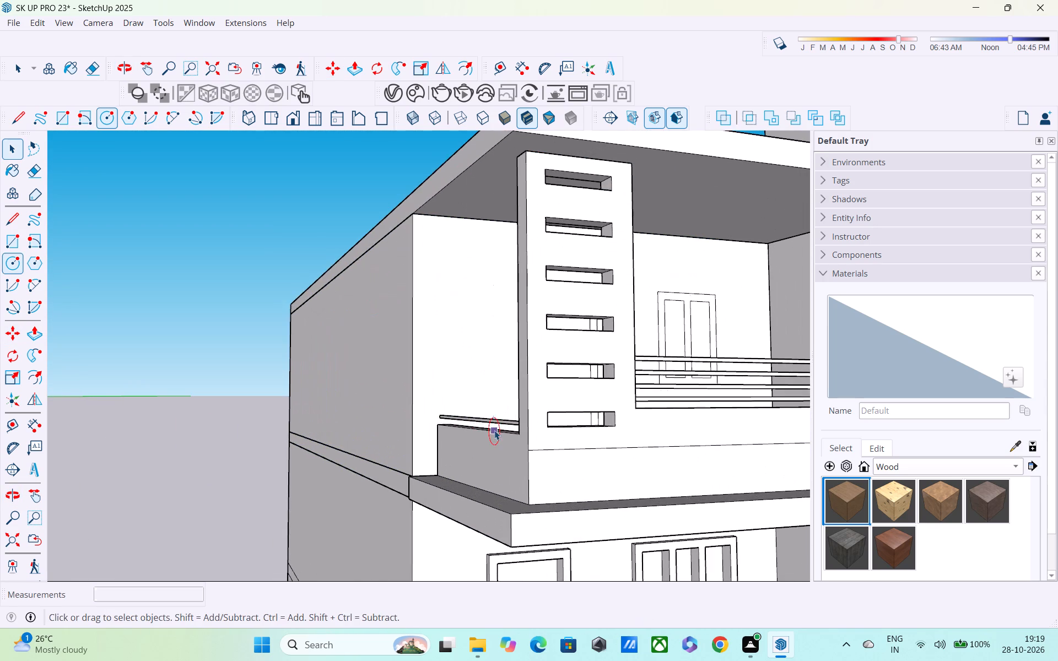
scroll(485, 422, "up", 4)
double_click(484, 420)
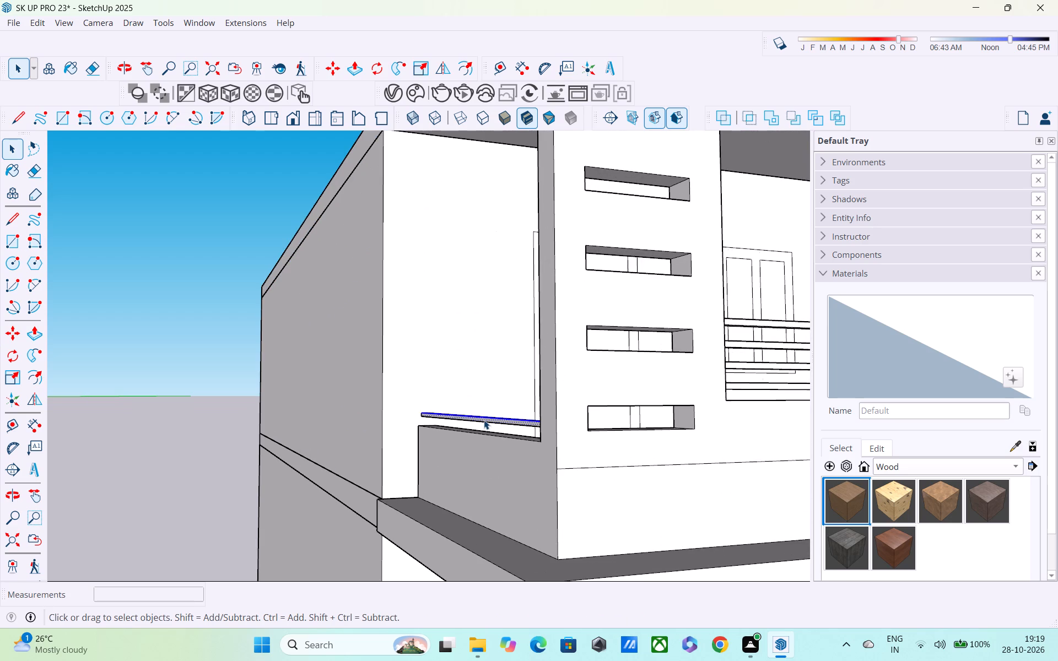
left_click(484, 420)
Copy the rail bar straight up about 1' 8" from its lower end corner and divide the distance into 5 equal intervals.
scroll(484, 421, "up", 13)
middle_click_drag(483, 410, 481, 407)
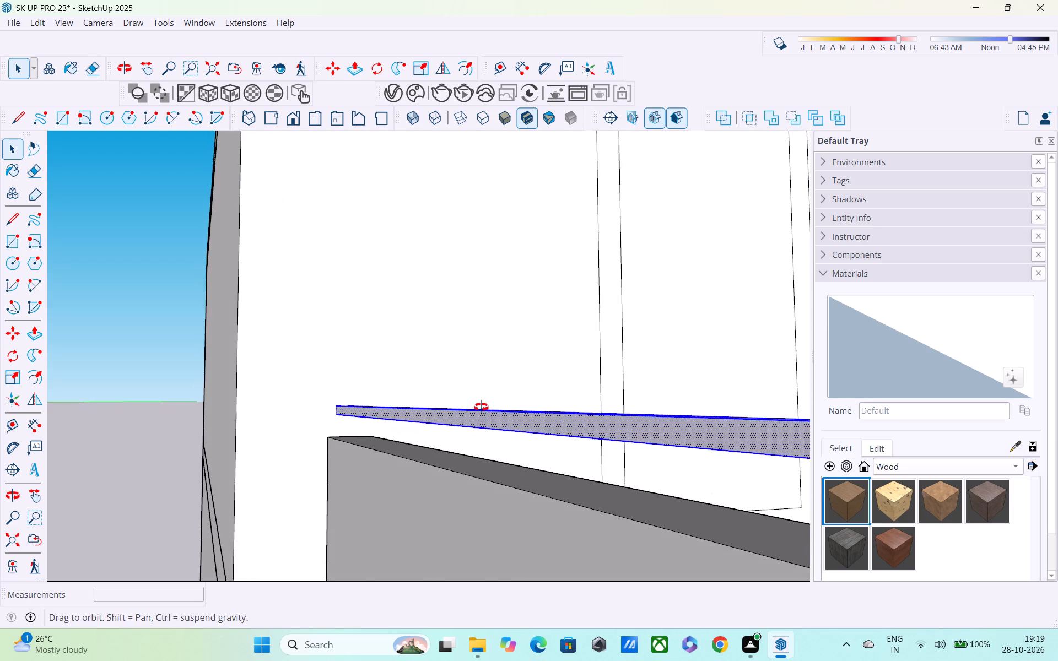
middle_click_drag(481, 407, 469, 397)
middle_click_drag(494, 505, 479, 436)
scroll(479, 436, "up", 4)
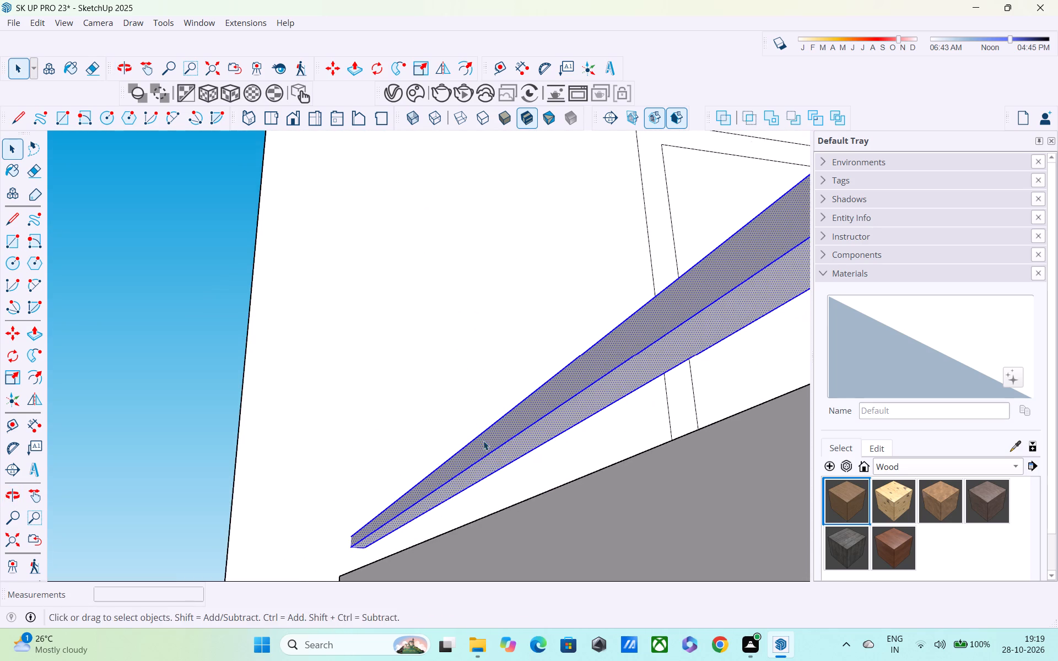
middle_click_drag(500, 469, 463, 582)
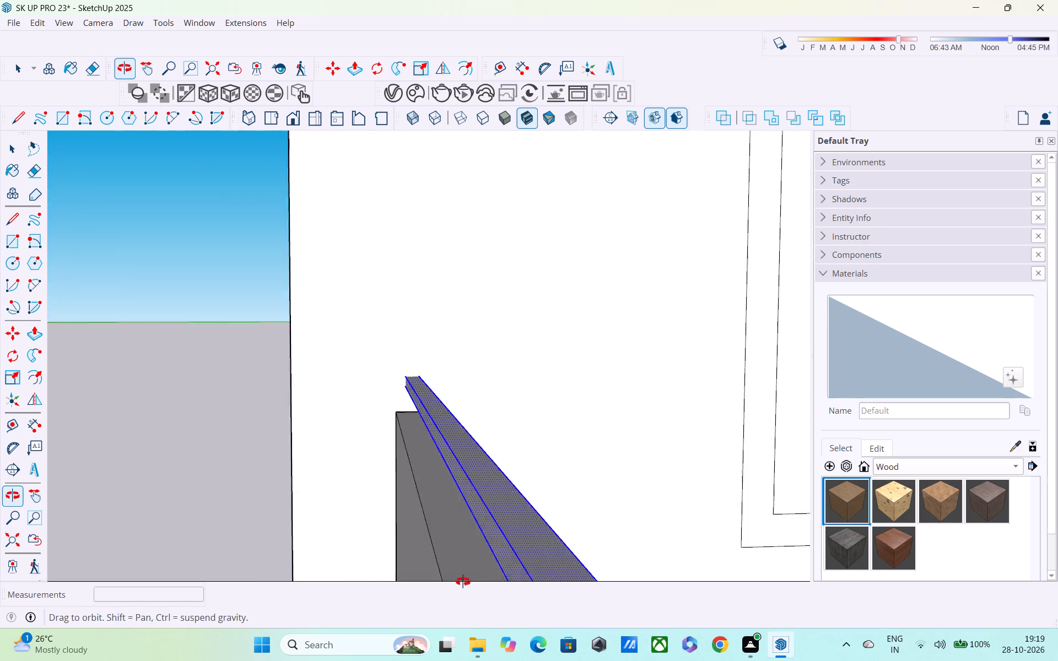
middle_click_drag(463, 582, 557, 565)
key("m")
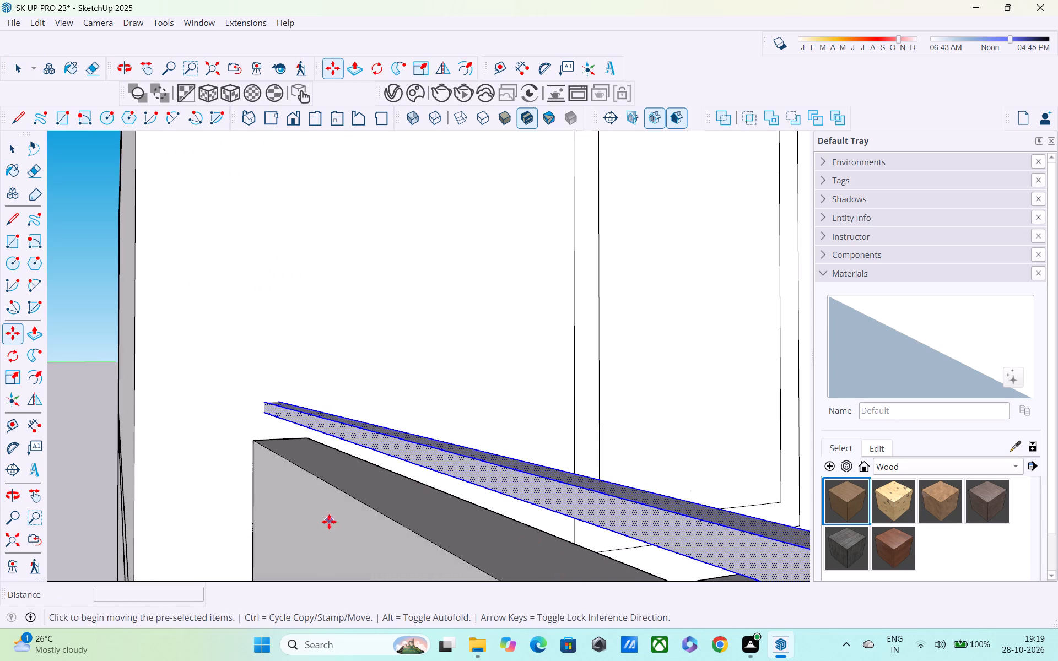
middle_click_drag(343, 537, 553, 555, "shift")
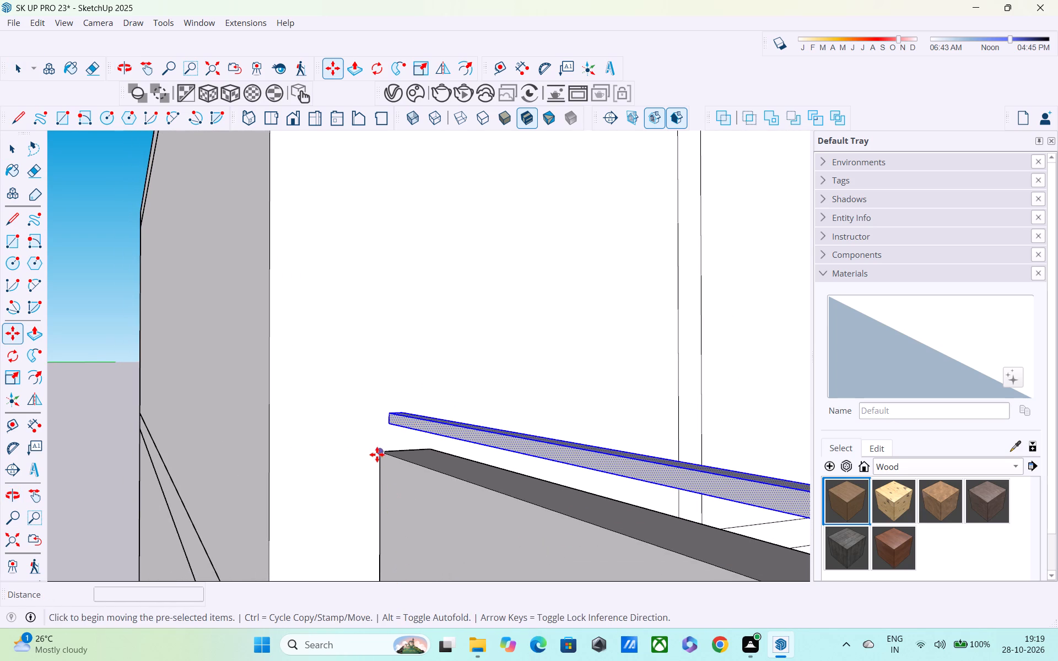
left_click(392, 426)
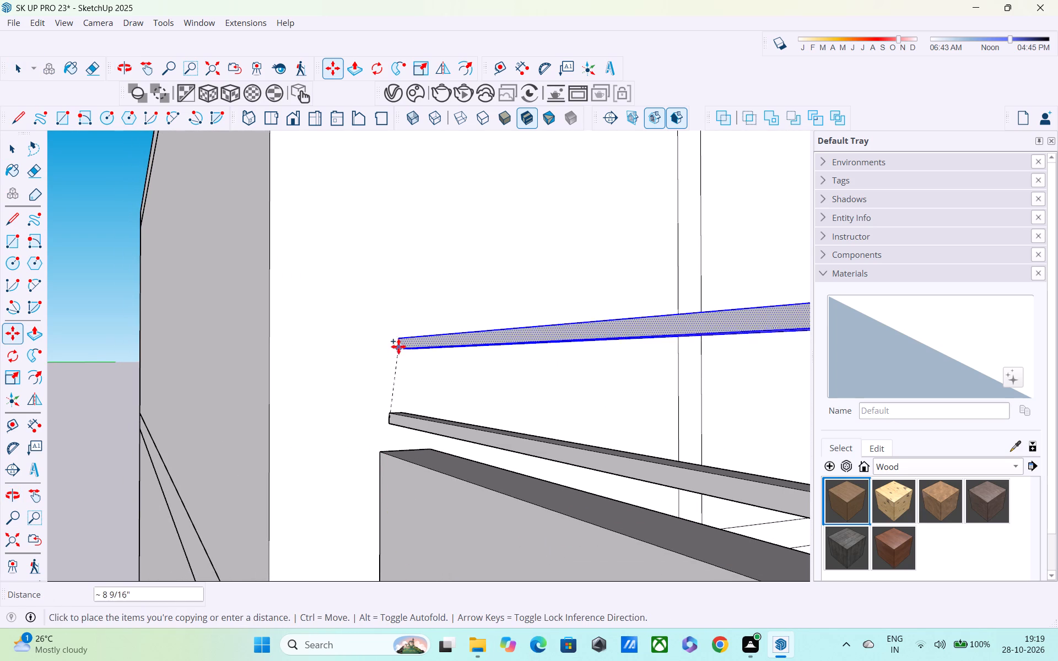
middle_click_drag(388, 335, 406, 500, "shift")
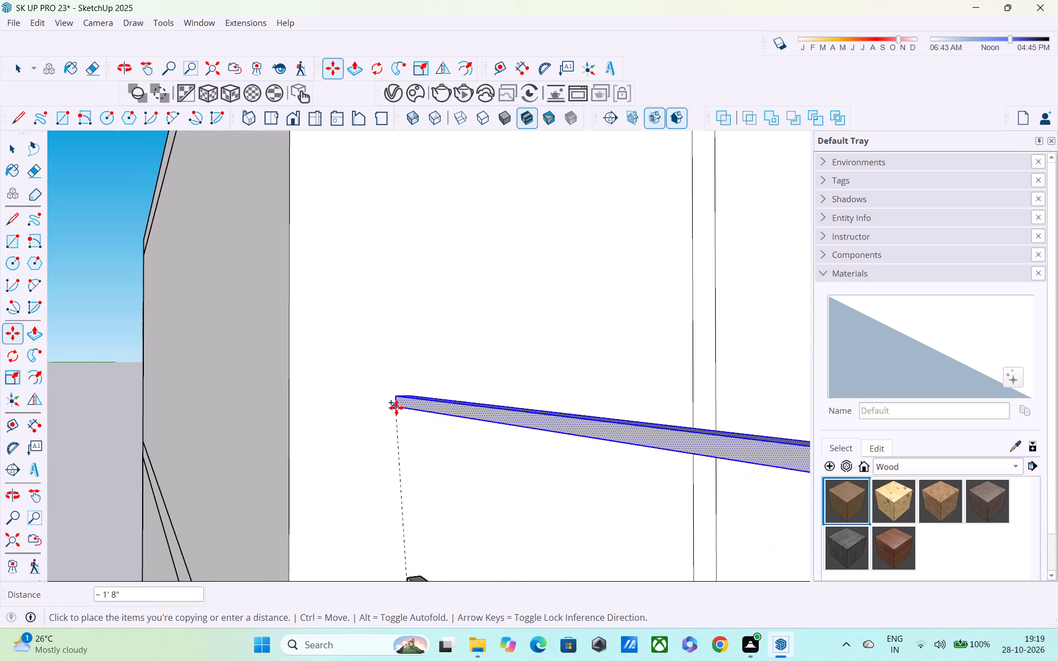
middle_click_drag(406, 421, 401, 372, "shift")
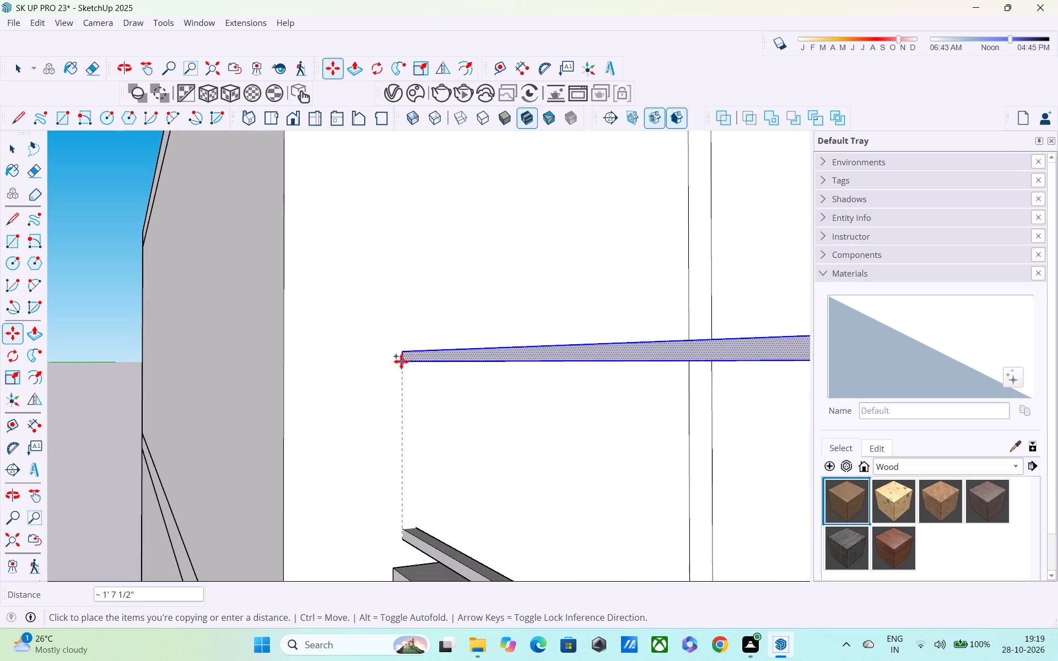
left_click(401, 356)
key("slash")
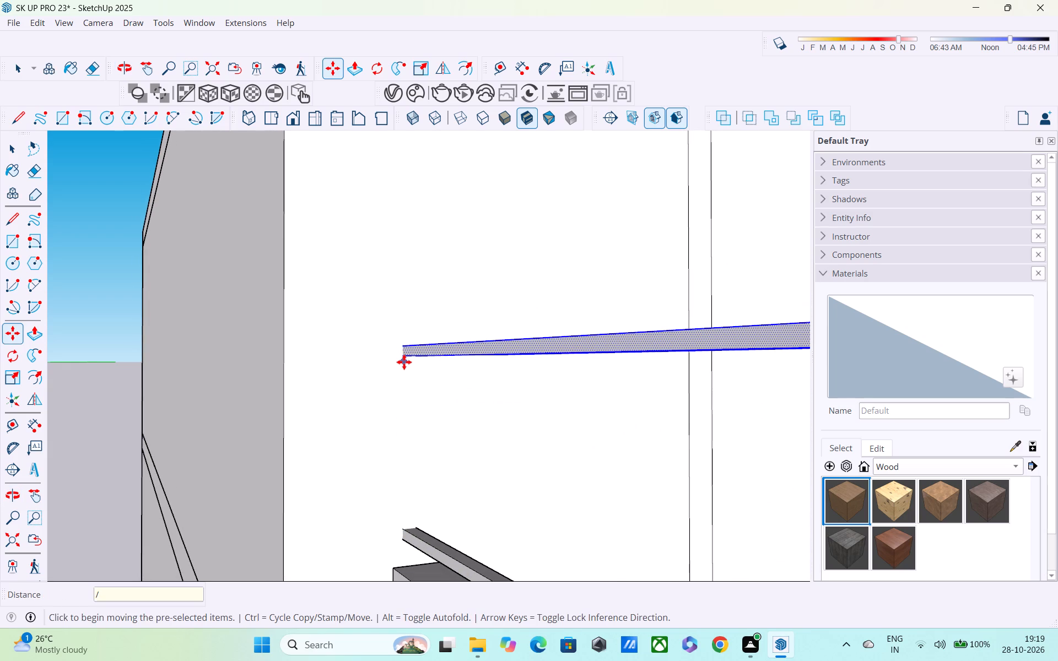
key("5")
key("Return")
Clear the selection and examine the side and front balcony railings and the house exterior from the front and side.
scroll(397, 353, "down", 3)
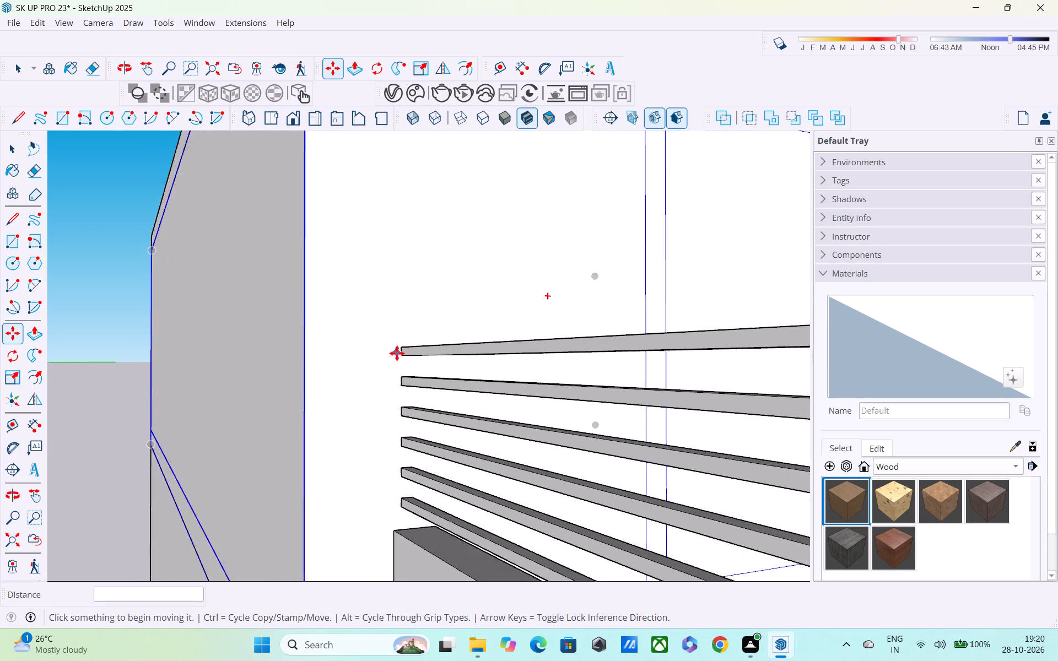
scroll(397, 353, "down", 10)
middle_click_drag(519, 481, 477, 469)
scroll(477, 464, "up", 1)
scroll(477, 464, "down", 7)
key("space")
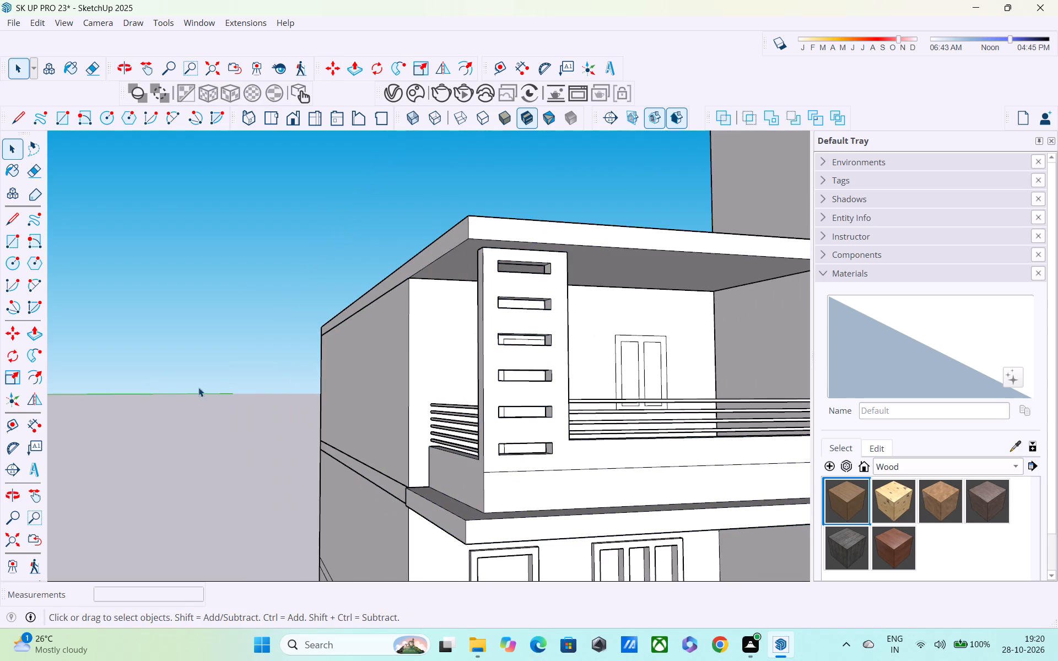
left_click(198, 387)
scroll(341, 519, "down", 1)
middle_click_drag(329, 536, 277, 513)
scroll(277, 514, "up", 1)
scroll(275, 445, "down", 7)
middle_click_drag(394, 492, 394, 537)
scroll(271, 353, "up", 6)
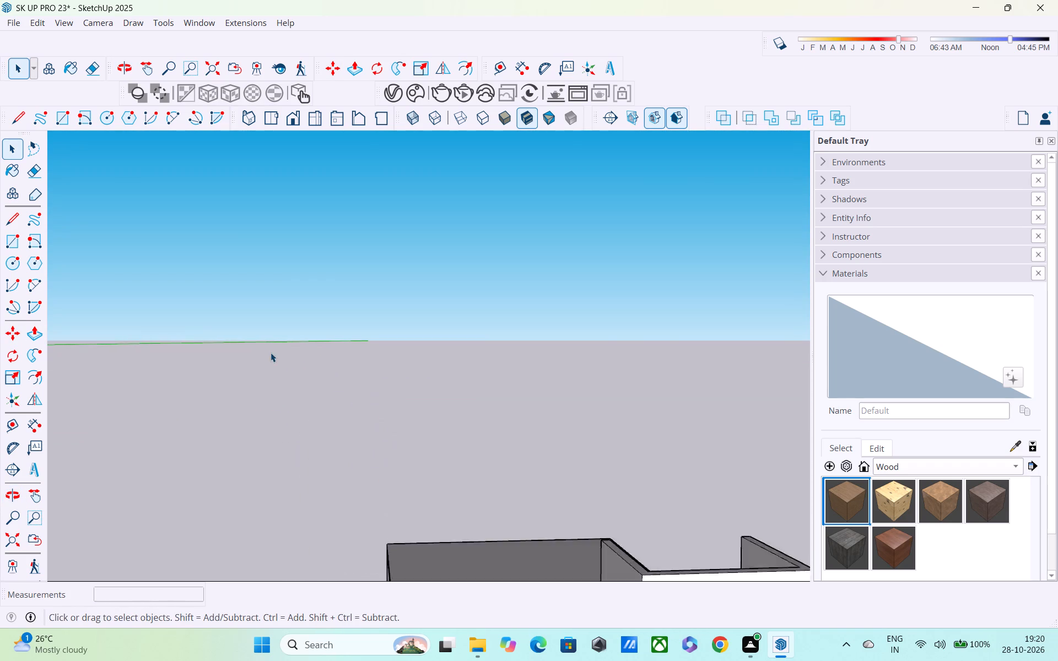
scroll(339, 480, "up", 2)
scroll(339, 480, "down", 6)
scroll(418, 568, "down", 1)
middle_click_drag(412, 549, 412, 323, "shift")
scroll(430, 393, "down", 1)
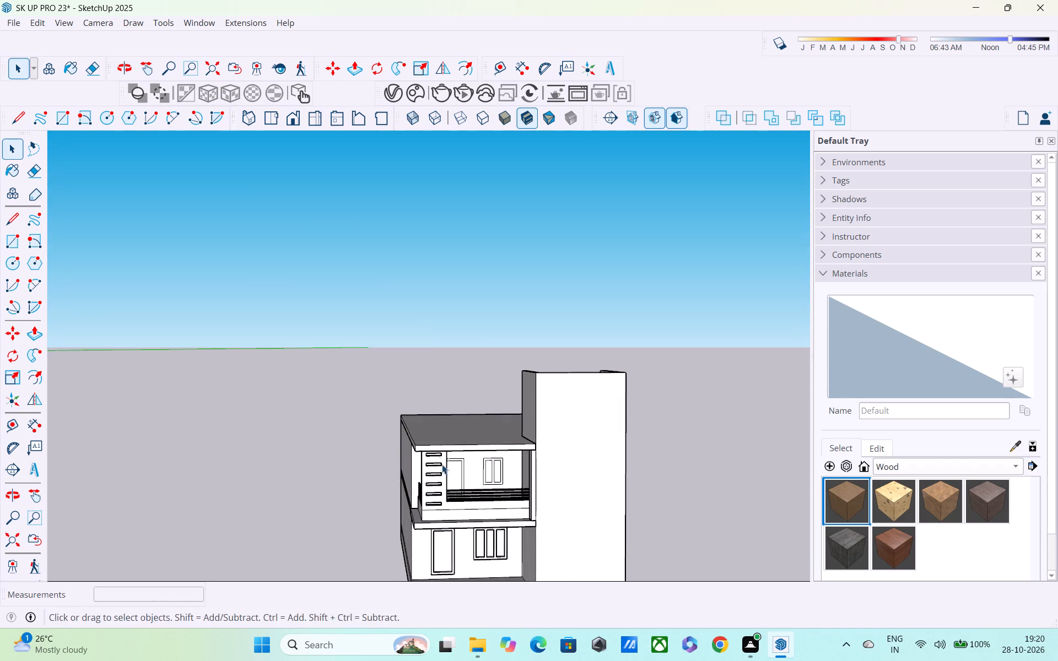
middle_click_drag(442, 464, 438, 402)
scroll(509, 503, "up", 2)
scroll(510, 503, "down", 1)
scroll(510, 502, "up", 3)
middle_click_drag(485, 478, 425, 502)
scroll(430, 454, "up", 6)
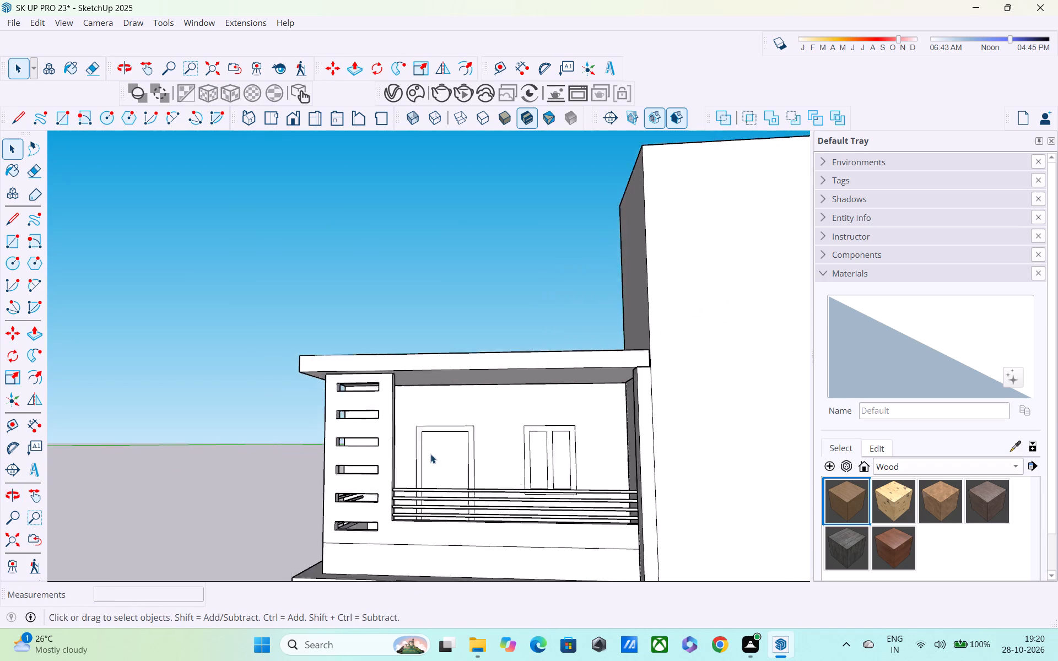
scroll(430, 454, "up", 2)
scroll(442, 383, "down", 6)
middle_click_drag(444, 426, 441, 377)
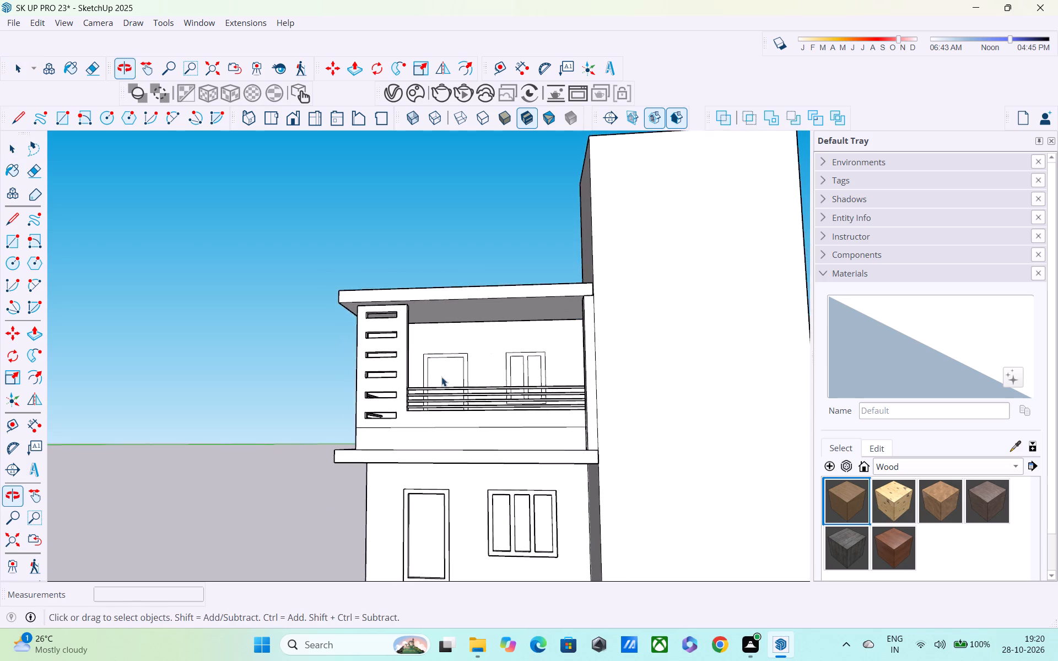
scroll(441, 377, "up", 1)
scroll(441, 377, "down", 5)
middle_click_drag(446, 471, 475, 499)
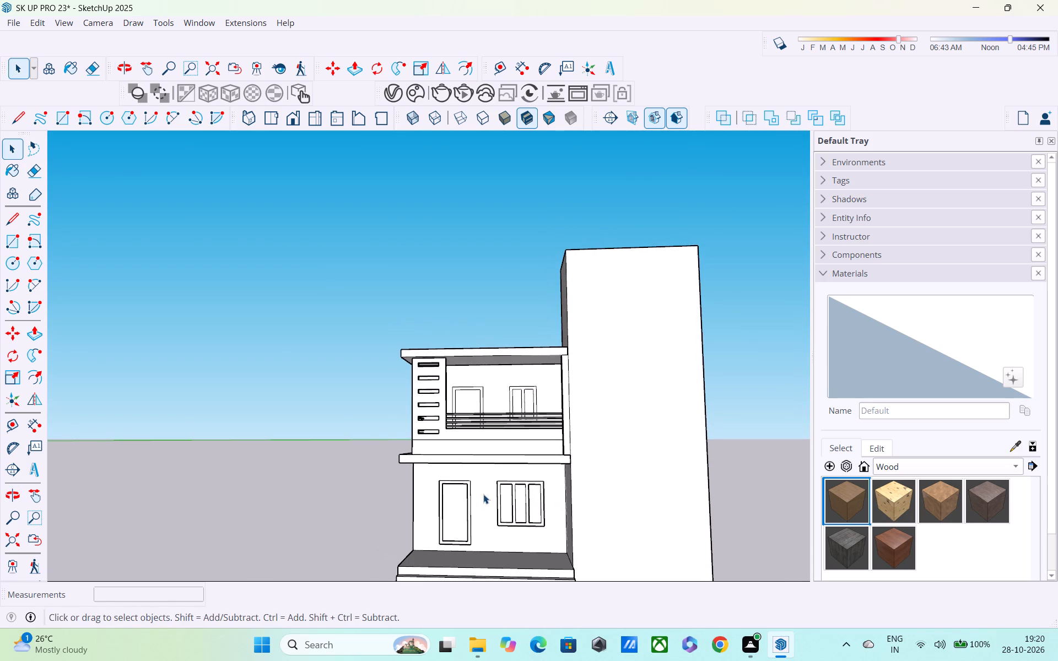
middle_click_drag(505, 513, 770, 544)
scroll(770, 544, "up", 1)
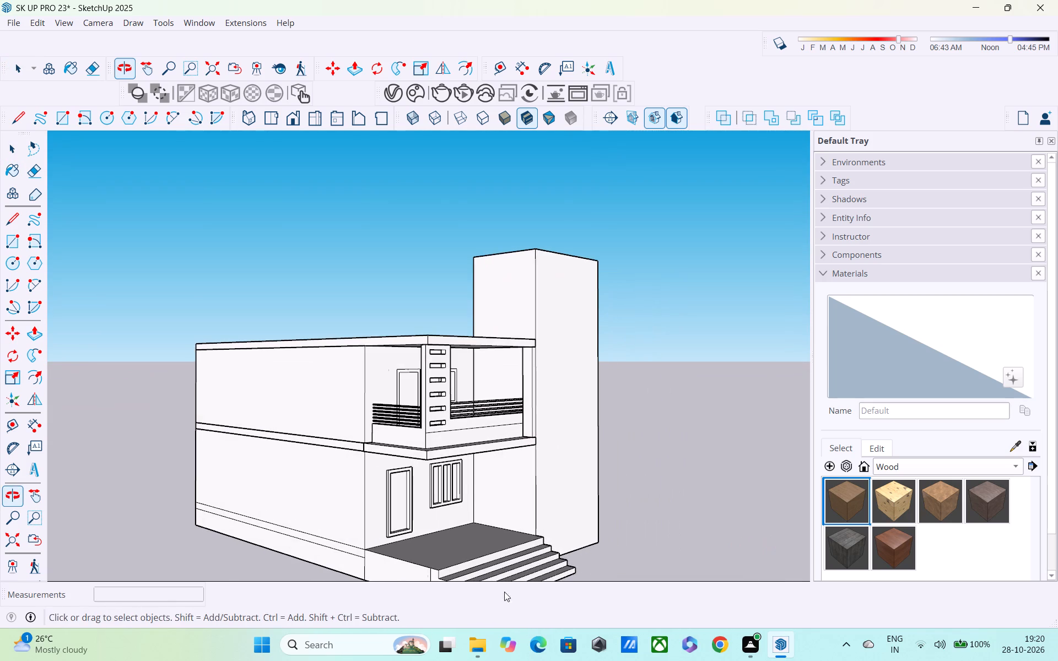
middle_click_drag(373, 605, 508, 539, "shift")
middle_click_drag(413, 555, 498, 521)
scroll(497, 531, "up", 4)
middle_click_drag(506, 518, 488, 538)
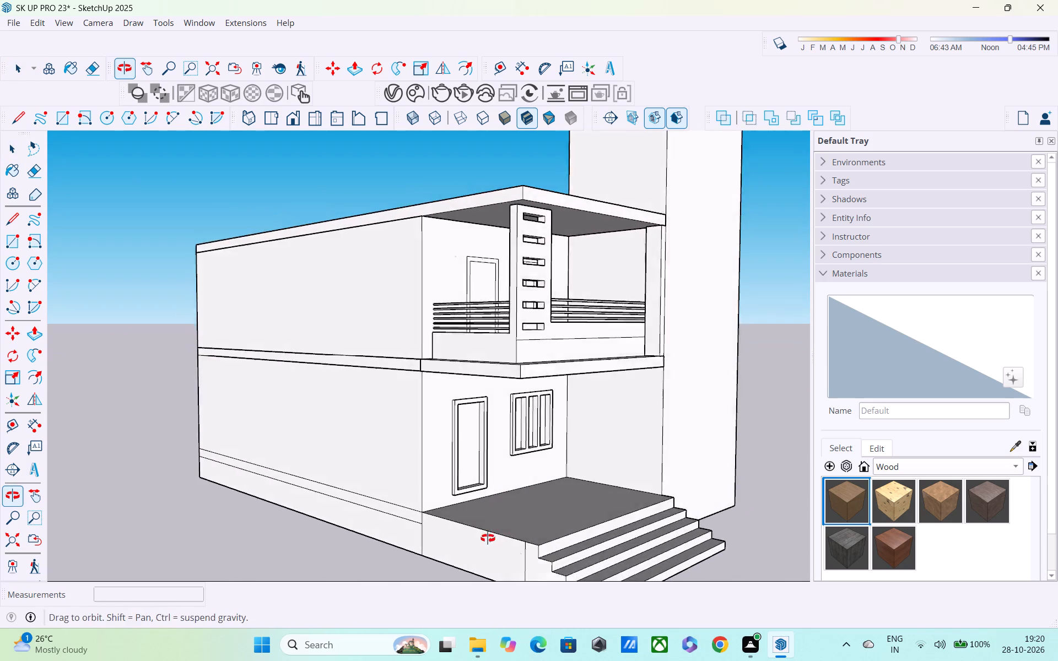
middle_click_drag(488, 538, 477, 542)
scroll(477, 542, "up", 5)
middle_click_drag(475, 535, 338, 562)
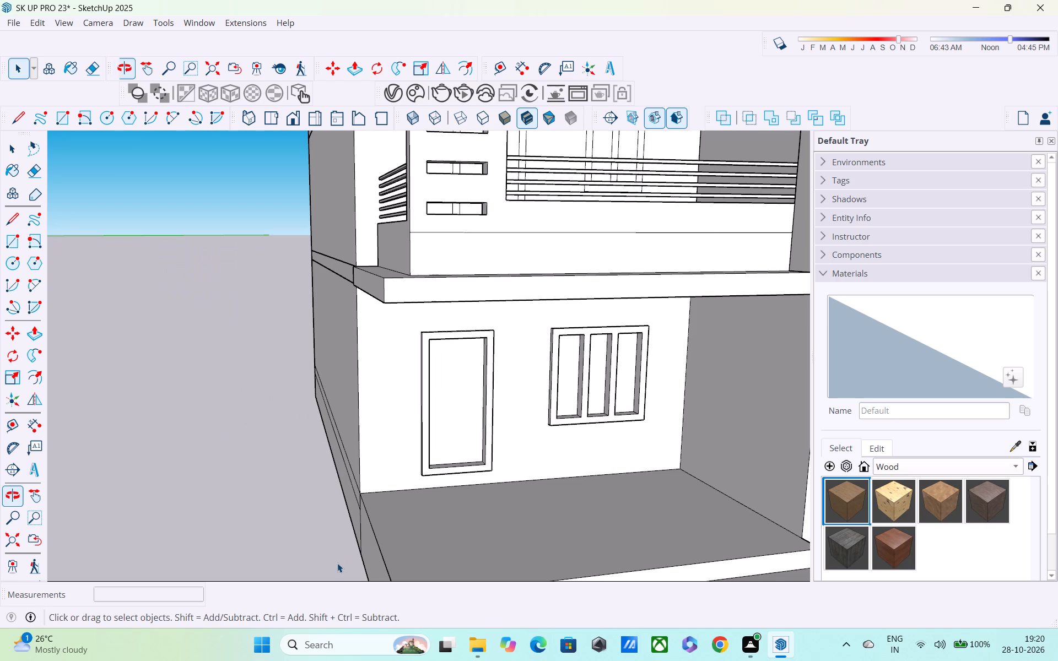
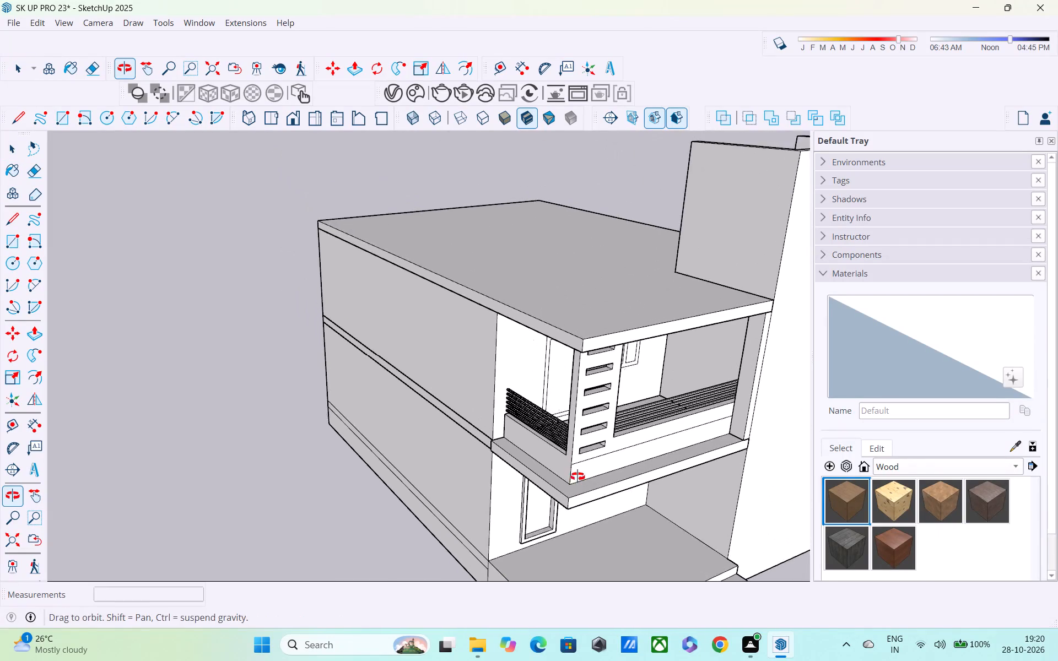
Examine the side and front balcony railings and the slotted corner pillar from several angles.
middle_click_drag(530, 439, 529, 334)
scroll(561, 343, "up", 4)
middle_click_drag(576, 359, 516, 327)
scroll(516, 323, "down", 1, "shift")
middle_click_drag(523, 354, 531, 381, "shift")
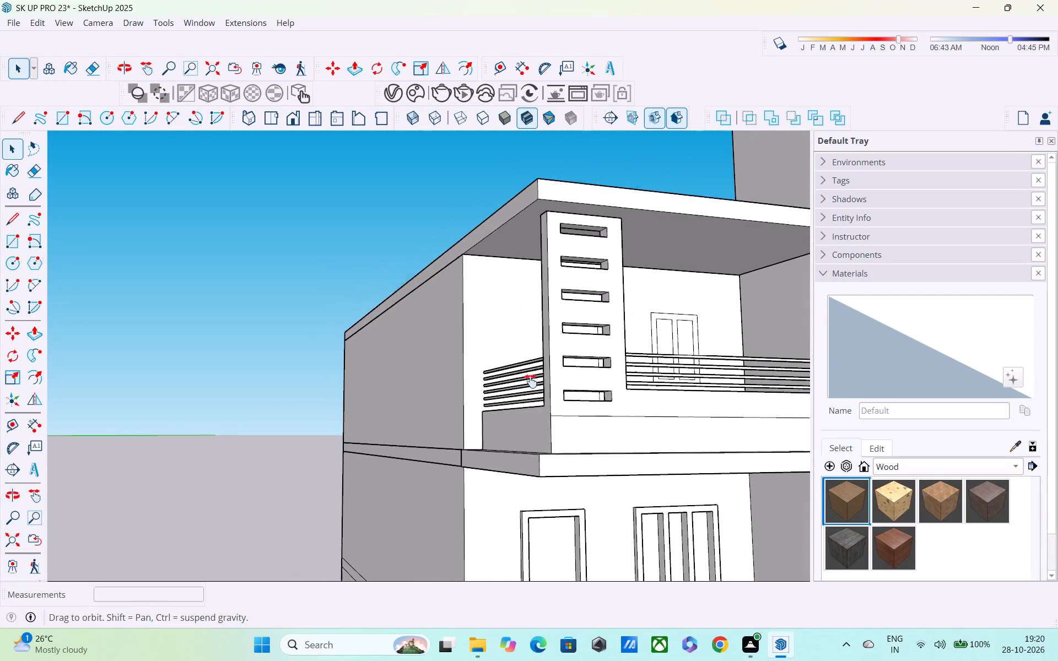
middle_click_drag(531, 381, 539, 406, "shift")
scroll(536, 388, "down", 3)
middle_click_drag(537, 410, 554, 427)
scroll(558, 424, "up", 5, "shift")
key("space")
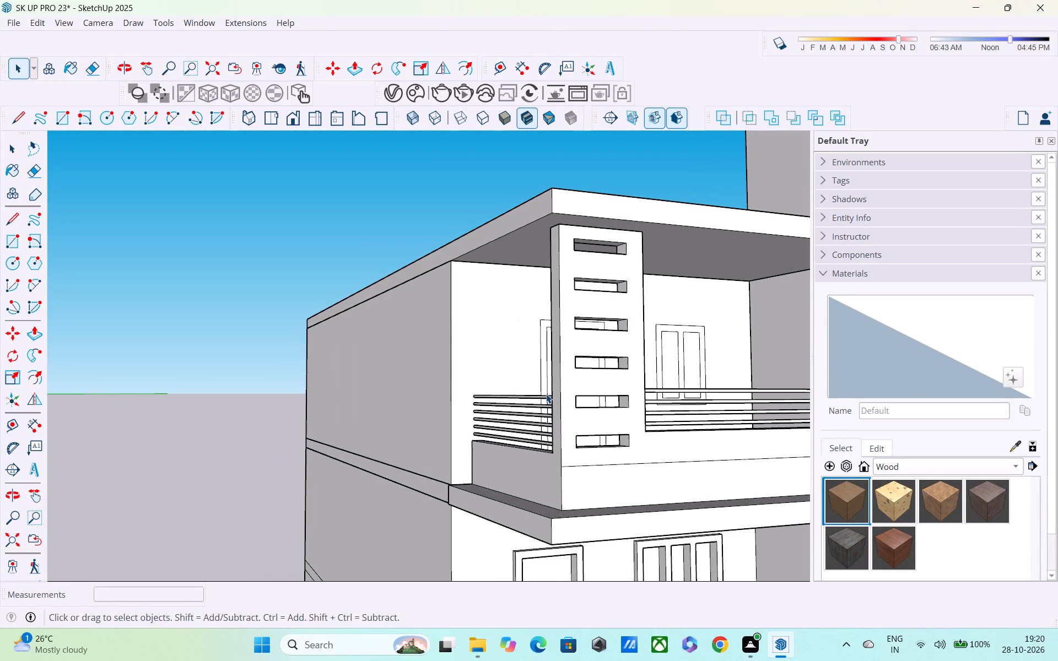
scroll(537, 393, "up", 2)
scroll(537, 393, "down", 1)
scroll(537, 393, "up", 2)
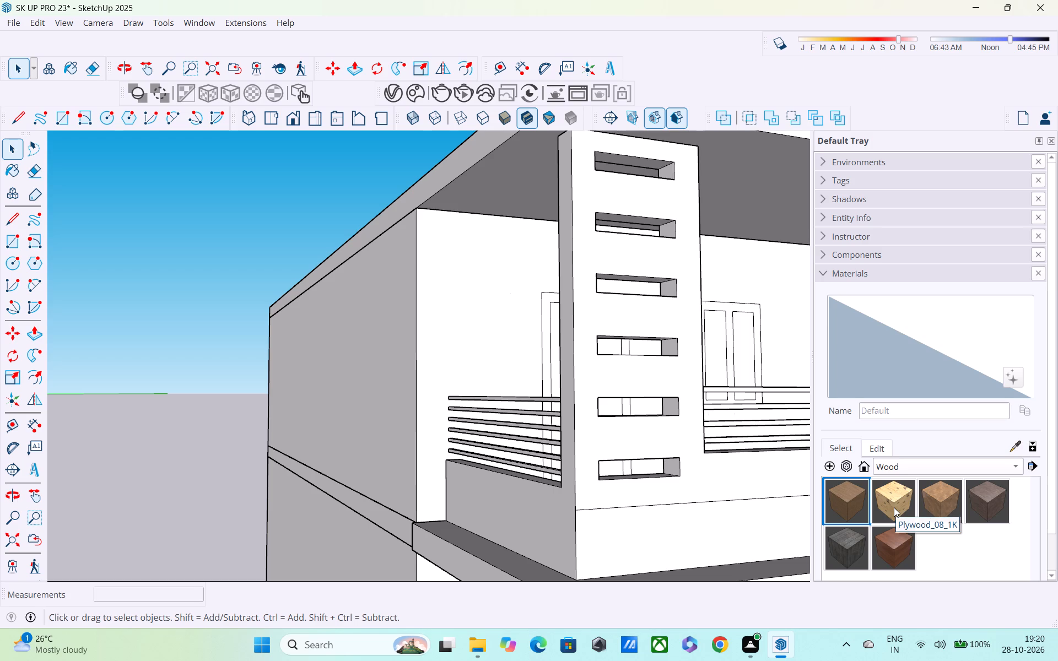
middle_click_drag(883, 508, 651, 490)
scroll(660, 470, "down", 4)
middle_click_drag(663, 465, 485, 489)
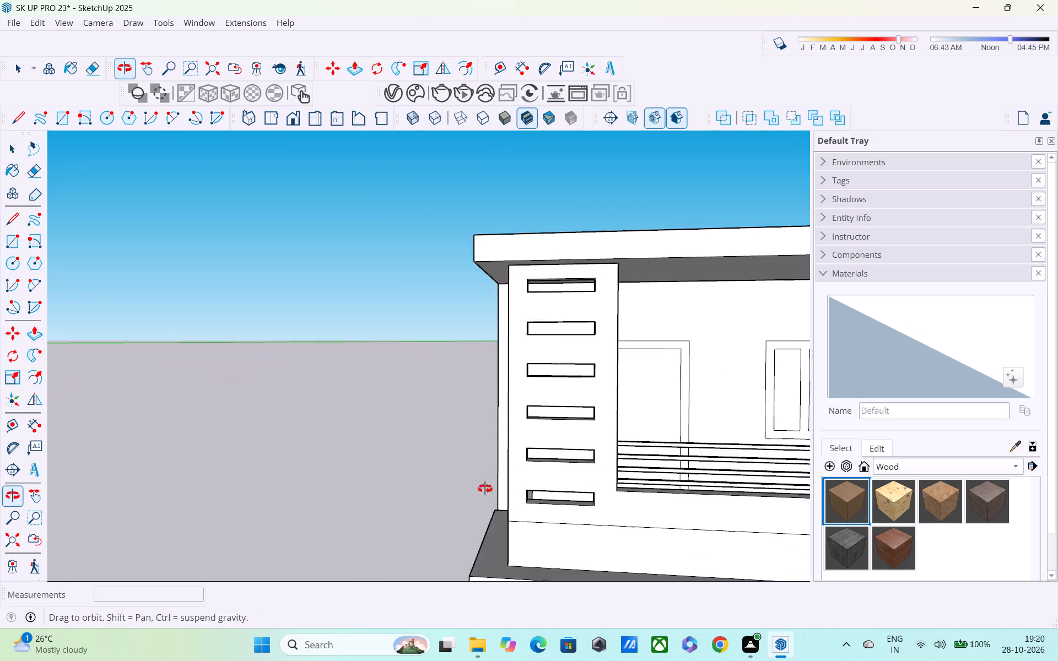
middle_click_drag(485, 489, 473, 491)
Draw a rectangle about 2 1/4" by 1 3/8" on top of the front balcony parapet, beneath the rail bars, as a post footprint.
scroll(635, 467, "up", 4)
middle_click_drag(626, 480, 538, 380)
middle_click_drag(539, 370, 490, 484)
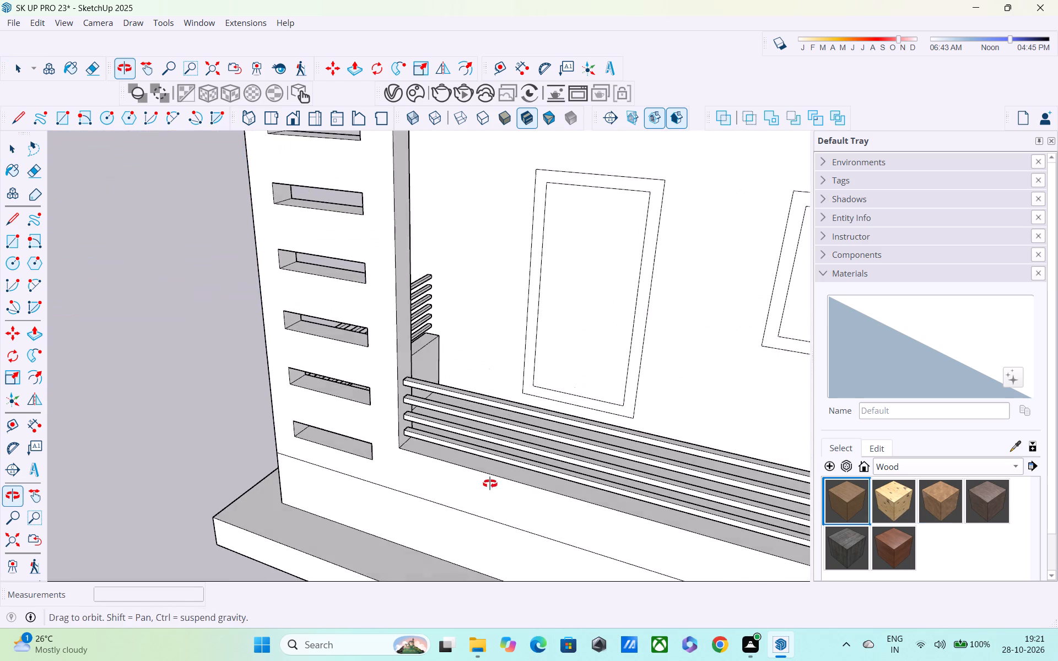
middle_click_drag(490, 484, 489, 483)
middle_click_drag(489, 462, 469, 386, "shift")
scroll(475, 389, "up", 5)
middle_click_drag(498, 400, 455, 359)
key("r")
scroll(440, 334, "up", 4)
middle_click_drag(445, 350, 489, 409)
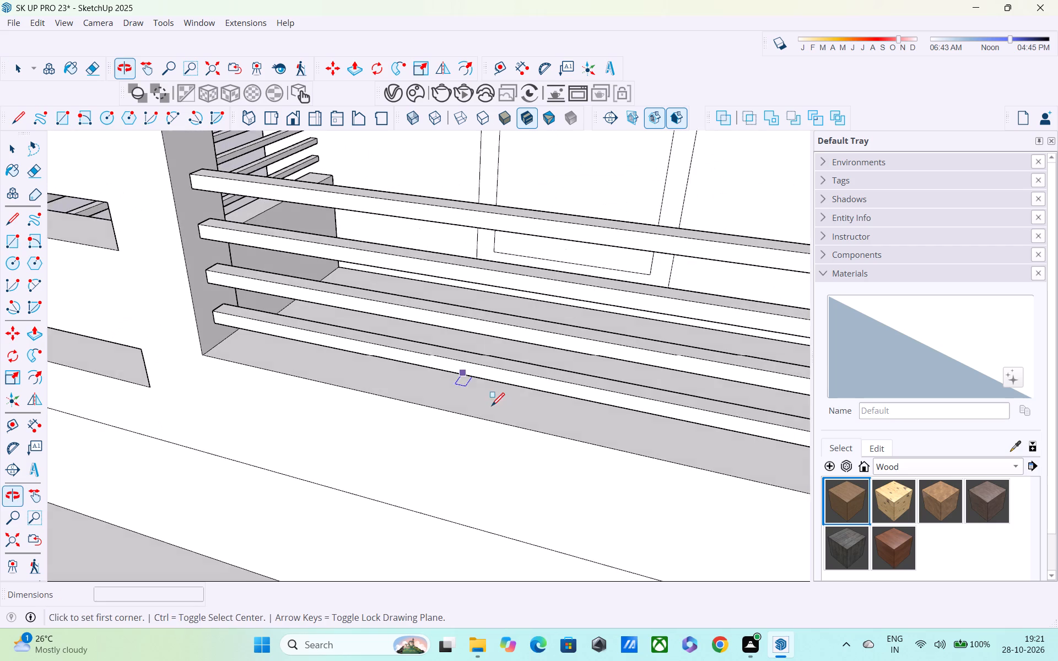
scroll(479, 398, "up", 4)
left_click(468, 378)
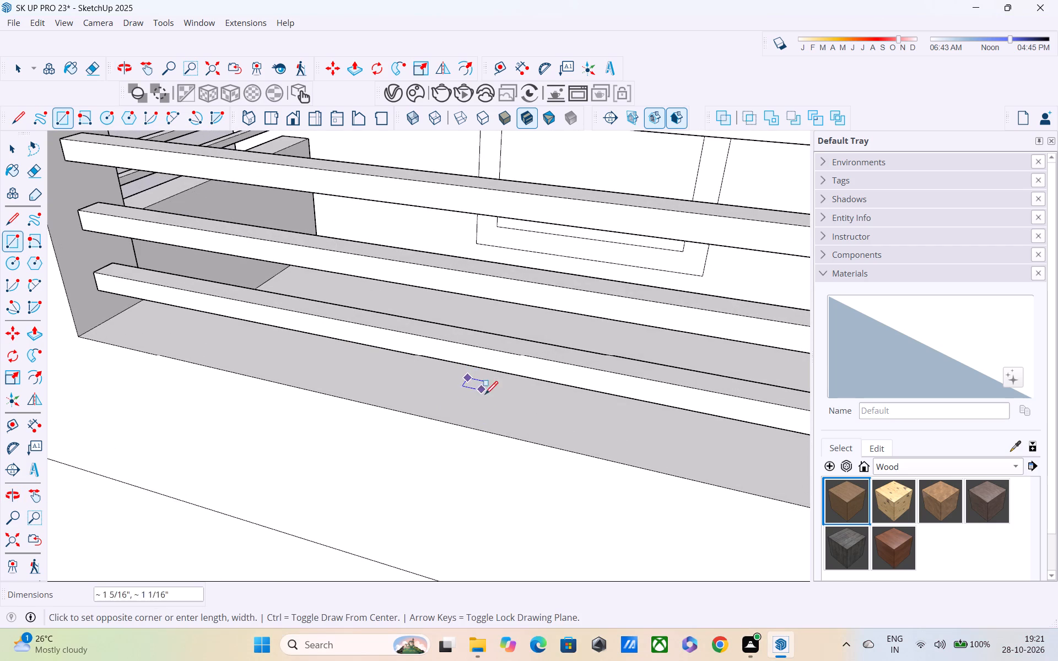
left_click(494, 397)
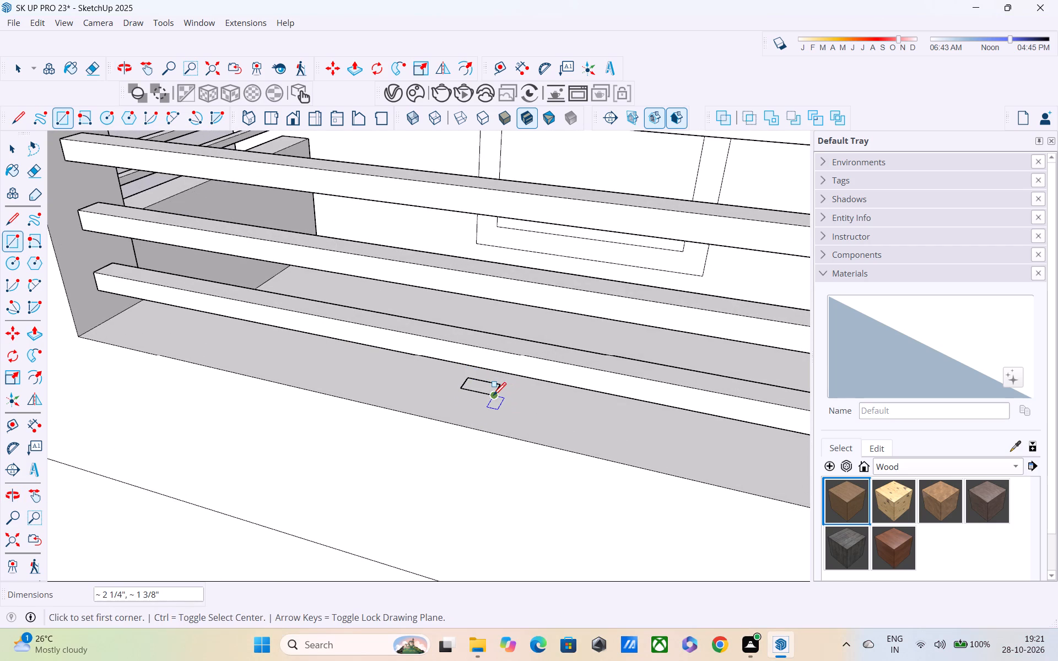
Push/Pull the small post rectangle up through the front rail bars to the level of the top bar.
key("p")
left_click(488, 382)
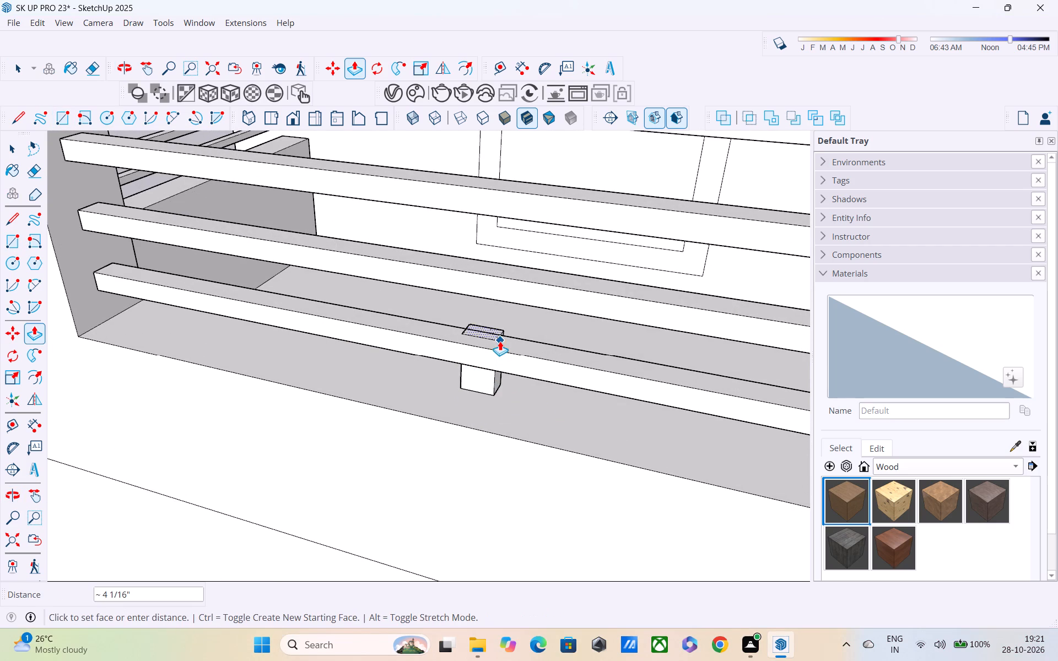
scroll(500, 341, "down", 4)
middle_click_drag(499, 339, 514, 605, "shift")
middle_click_drag(515, 529, 525, 378)
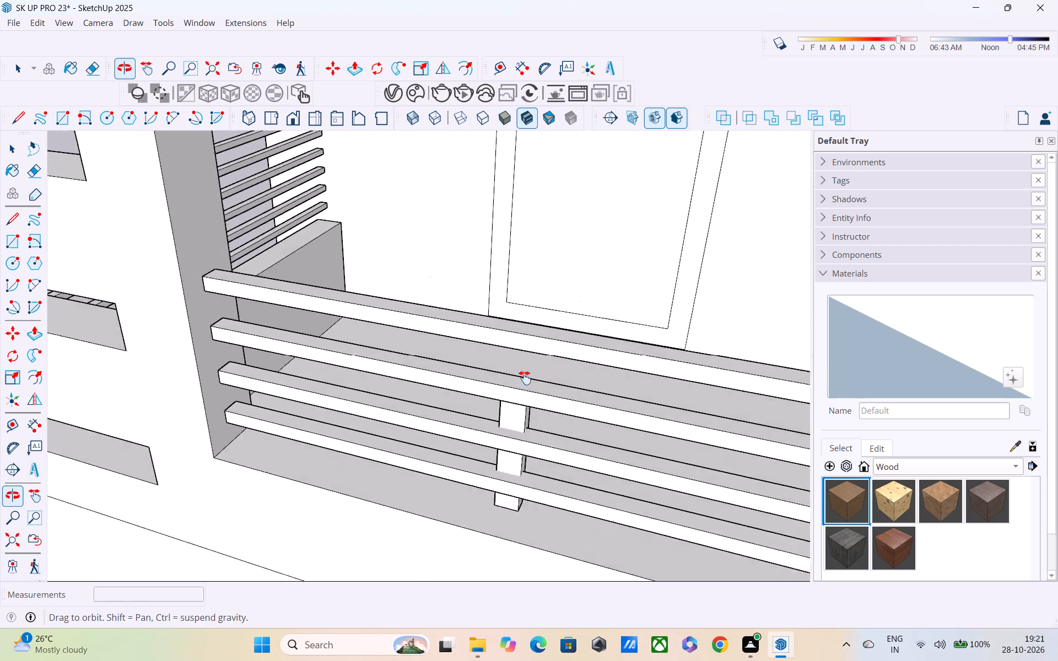
middle_click_drag(525, 378, 526, 337)
middle_click_drag(528, 324, 538, 483, "shift")
middle_click_drag(541, 507, 586, 343)
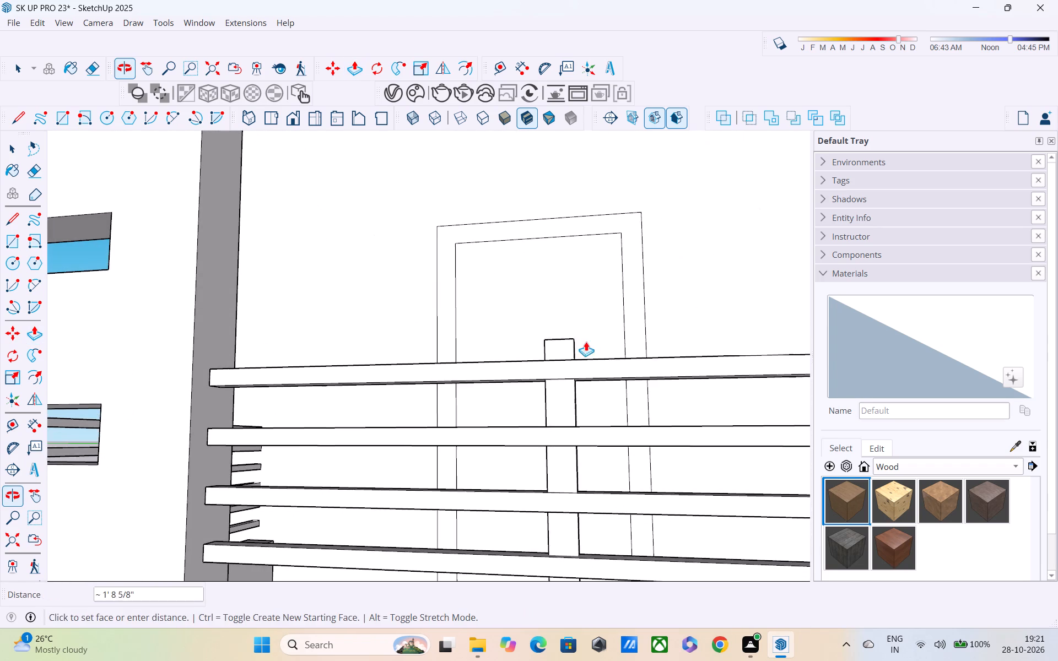
left_click(575, 369)
scroll(576, 382, "down", 6)
scroll(581, 434, "down", 7)
key("space")
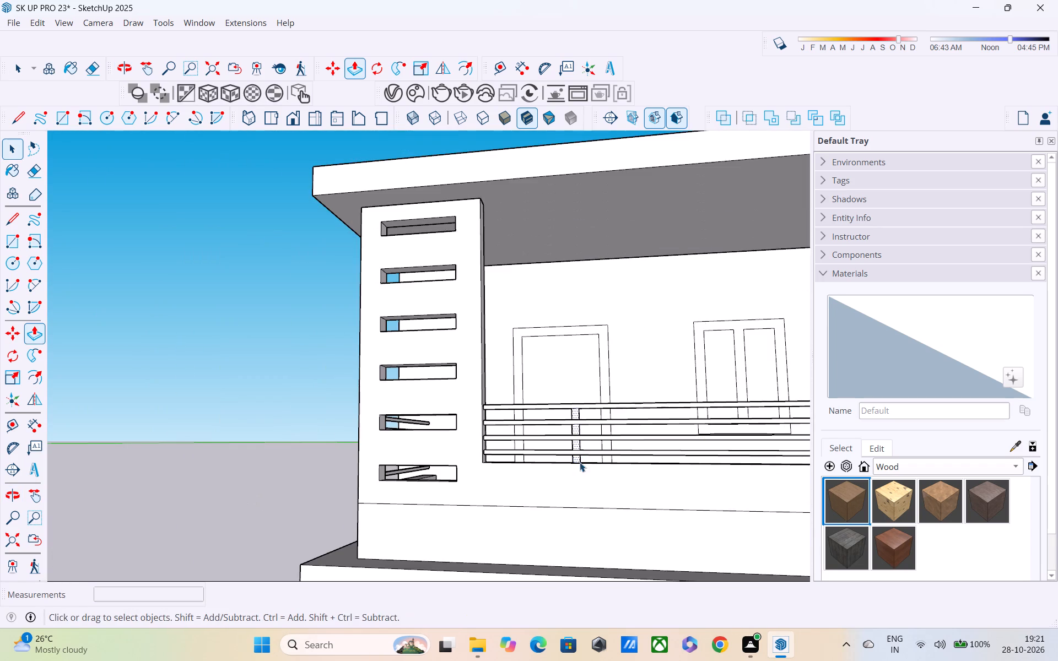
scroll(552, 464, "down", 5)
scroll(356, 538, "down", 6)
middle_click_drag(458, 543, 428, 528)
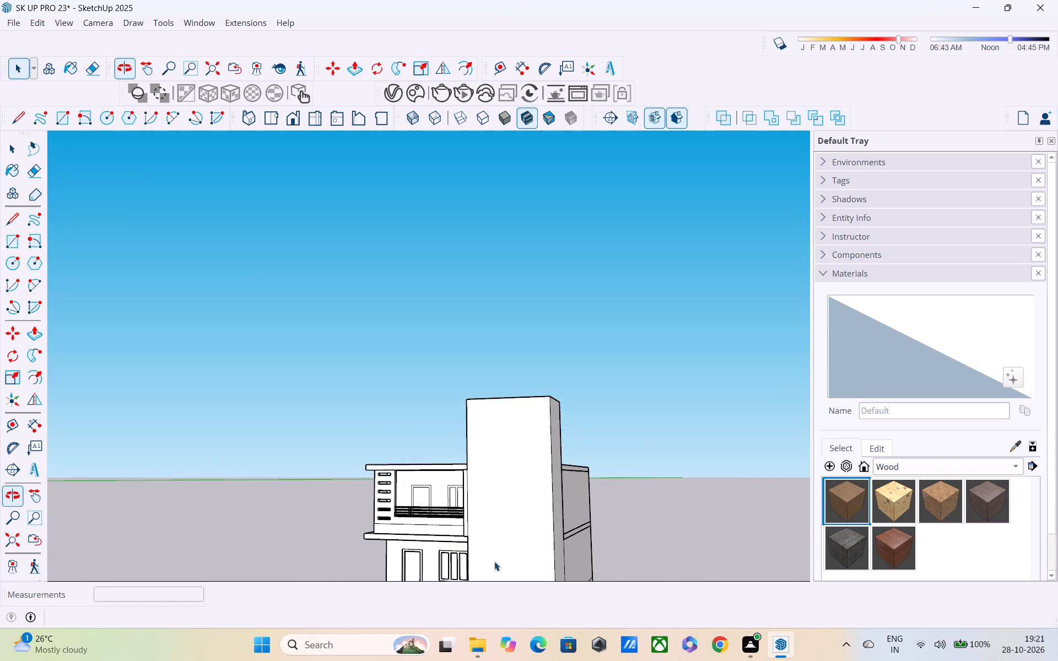
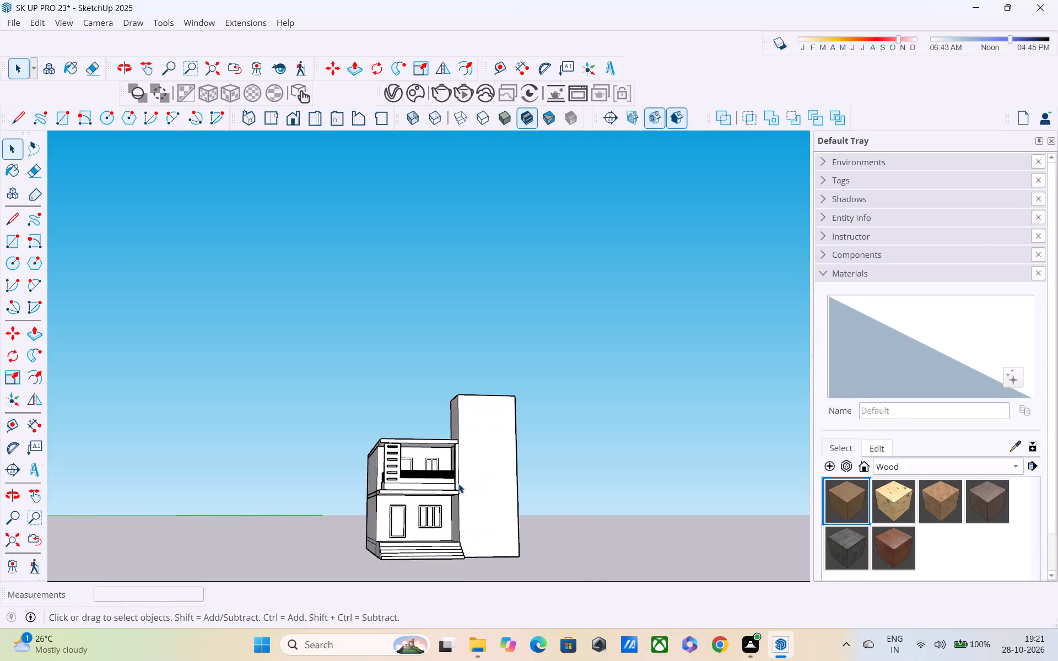
Examine the house's front and side, including the upper balcony railings and the ground-floor porch, from several angles.
scroll(403, 481, "up", 1)
middle_click_drag(402, 483, 360, 524)
scroll(388, 482, "up", 9)
middle_click_drag(413, 481, 416, 483)
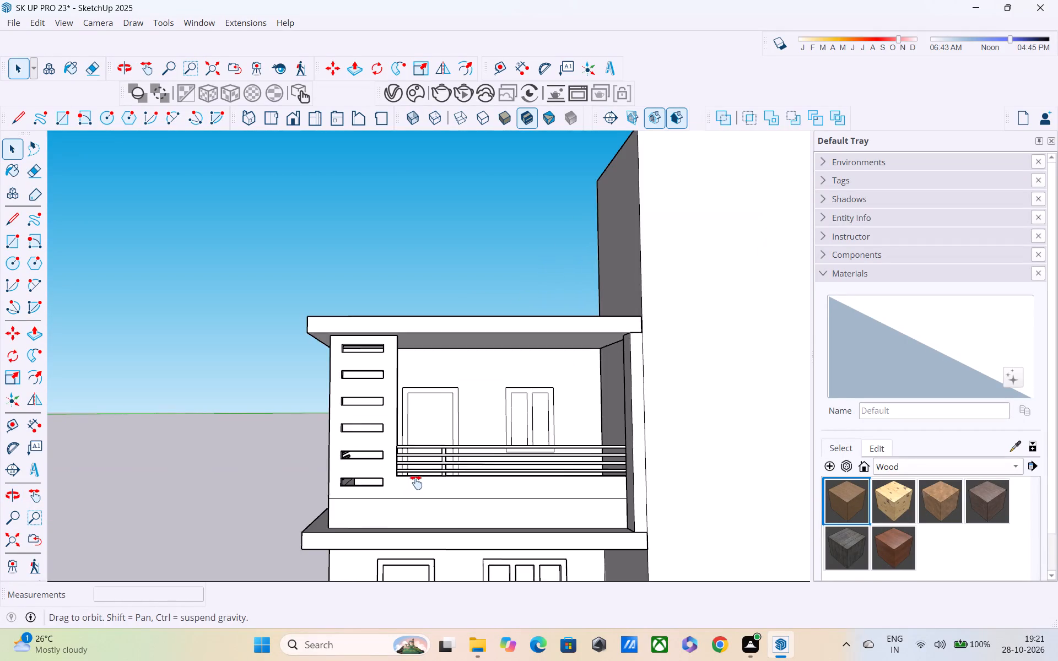
middle_click_drag(416, 483, 534, 484)
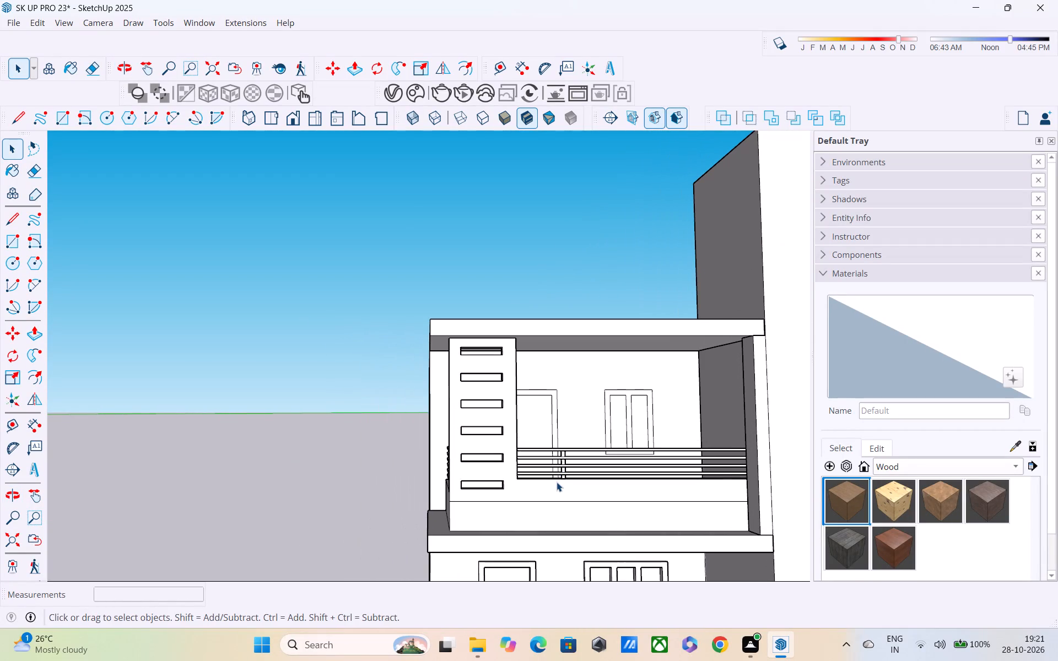
scroll(577, 460, "down", 3)
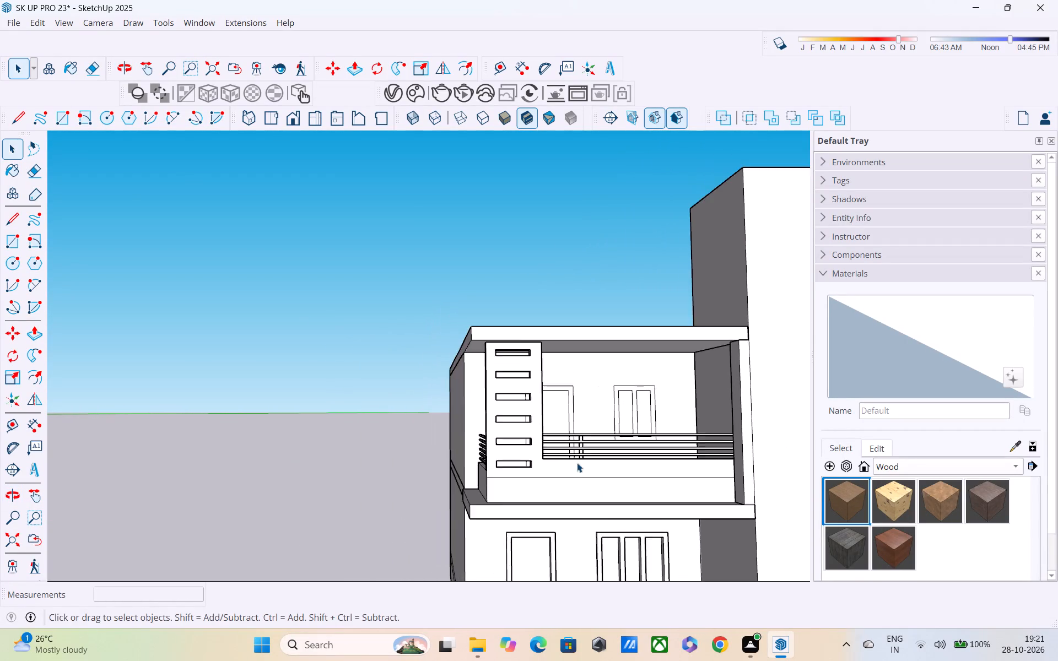
middle_click_drag(579, 478, 862, 474)
middle_click_drag(843, 489, 797, 443, "shift")
middle_click_drag(577, 558, 603, 487)
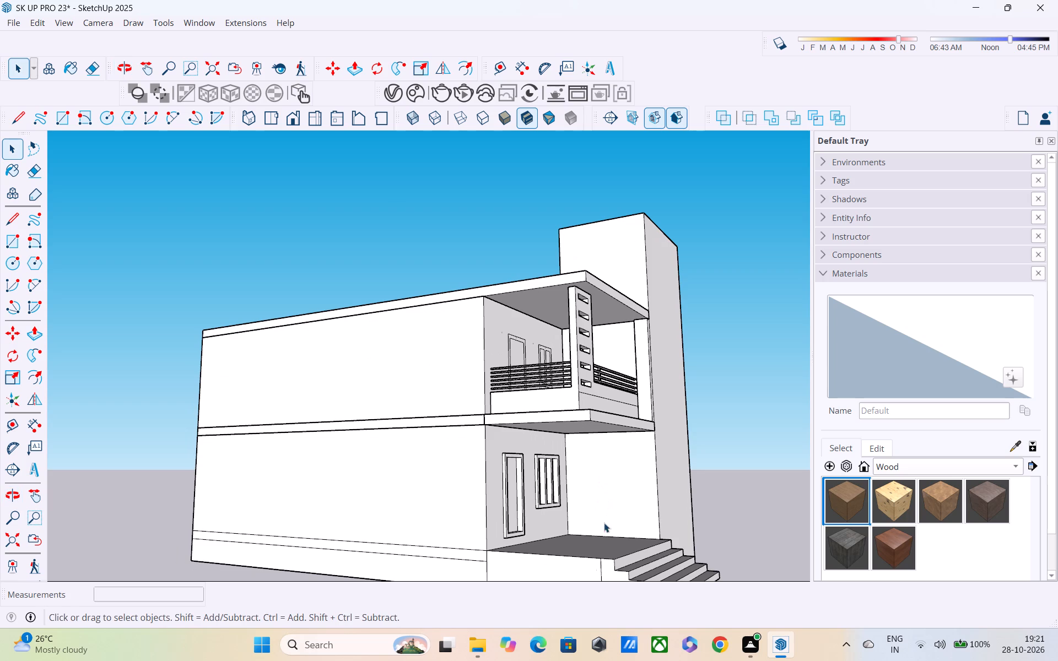
middle_click_drag(571, 592, 768, 511)
scroll(794, 489, "down", 3)
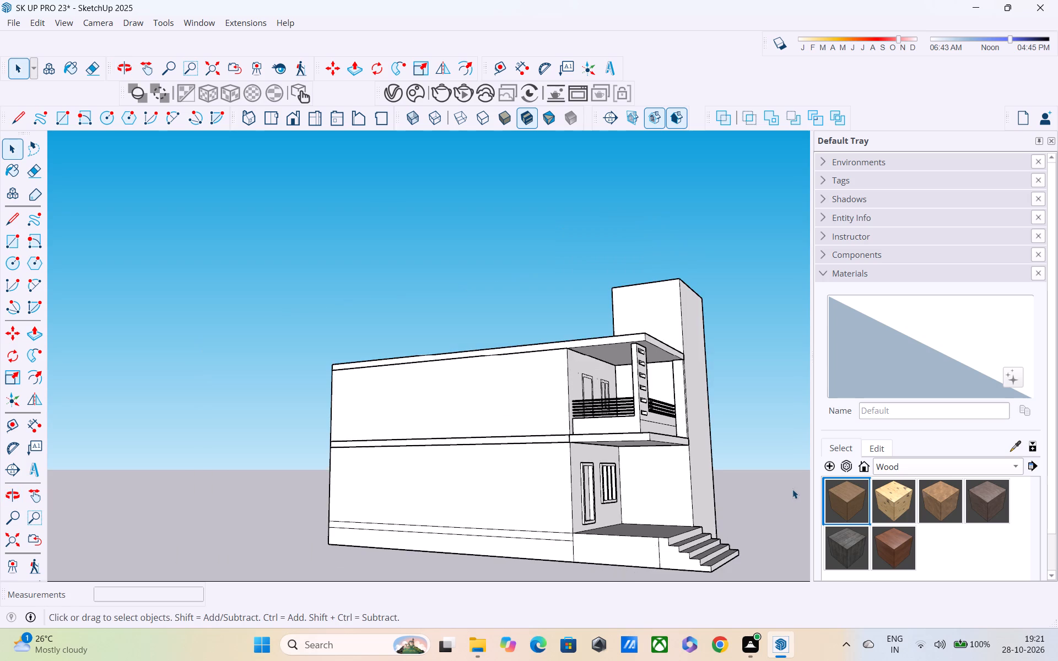
middle_click_drag(778, 500, 897, 499)
middle_click_drag(802, 502, 795, 519)
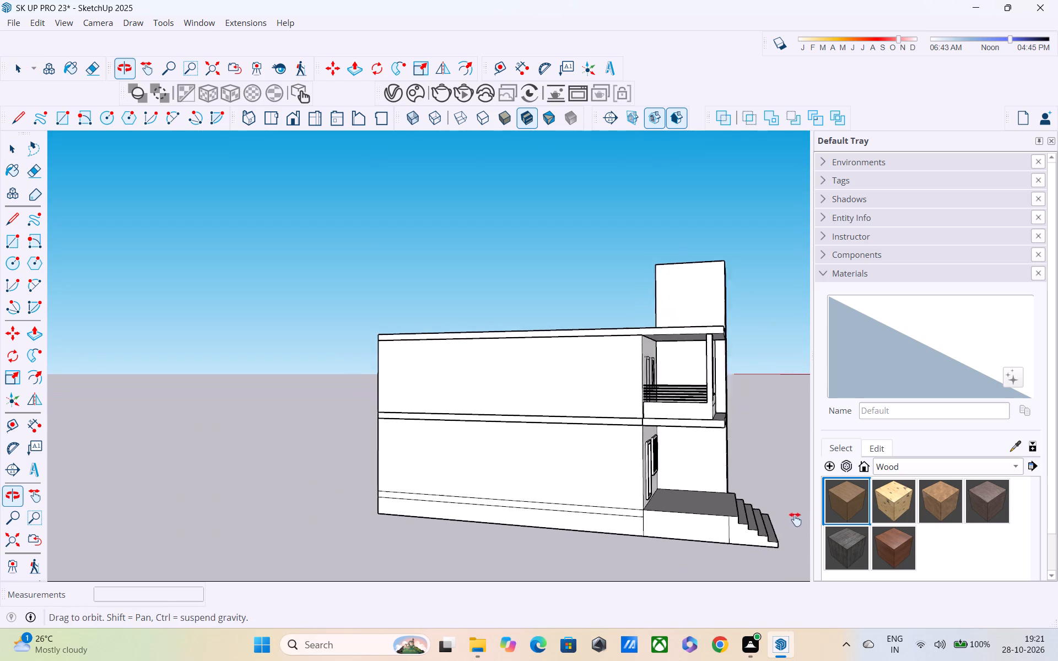
middle_click_drag(795, 519, 725, 532)
scroll(625, 530, "up", 3)
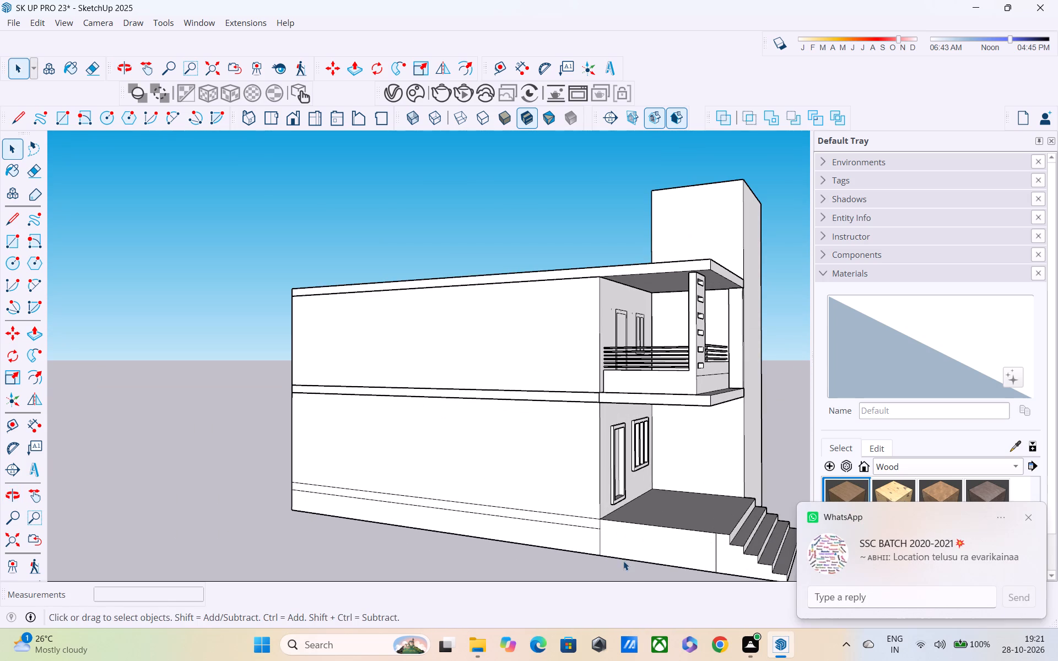
Place a guide line on the porch floor parallel to its open side edge, offset 9" inward.
key("t")
middle_click_drag(622, 588, 285, 597)
middle_click_drag(550, 512, 338, 544)
middle_click_drag(414, 565, 384, 473, "shift")
middle_click_drag(480, 470, 446, 502)
scroll(469, 479, "up", 4)
left_click(471, 476)
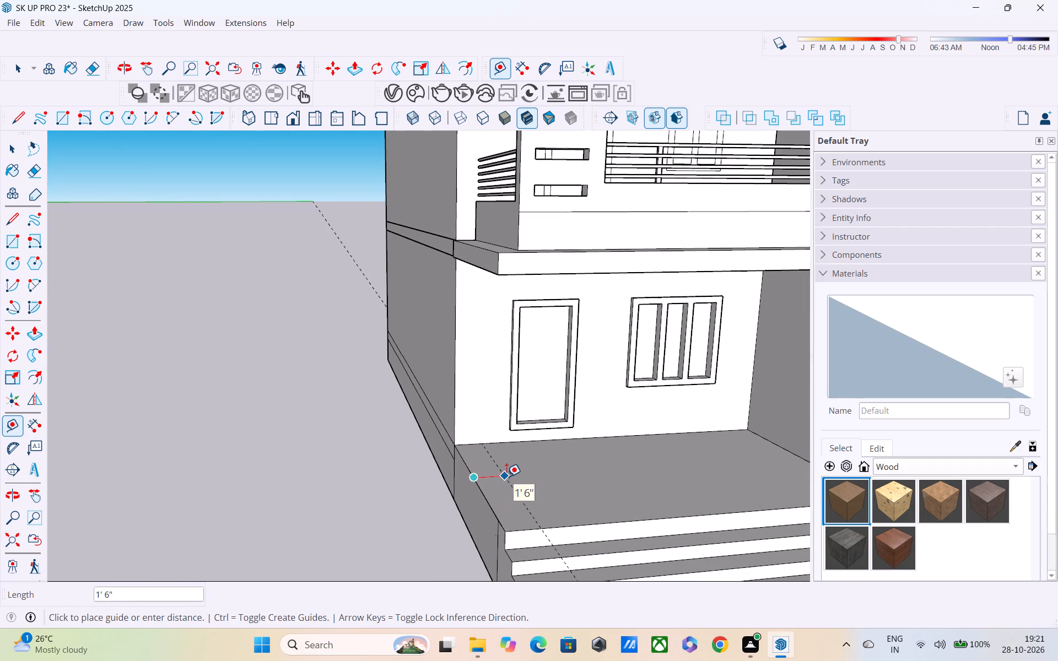
type("9\"")
key("Return")
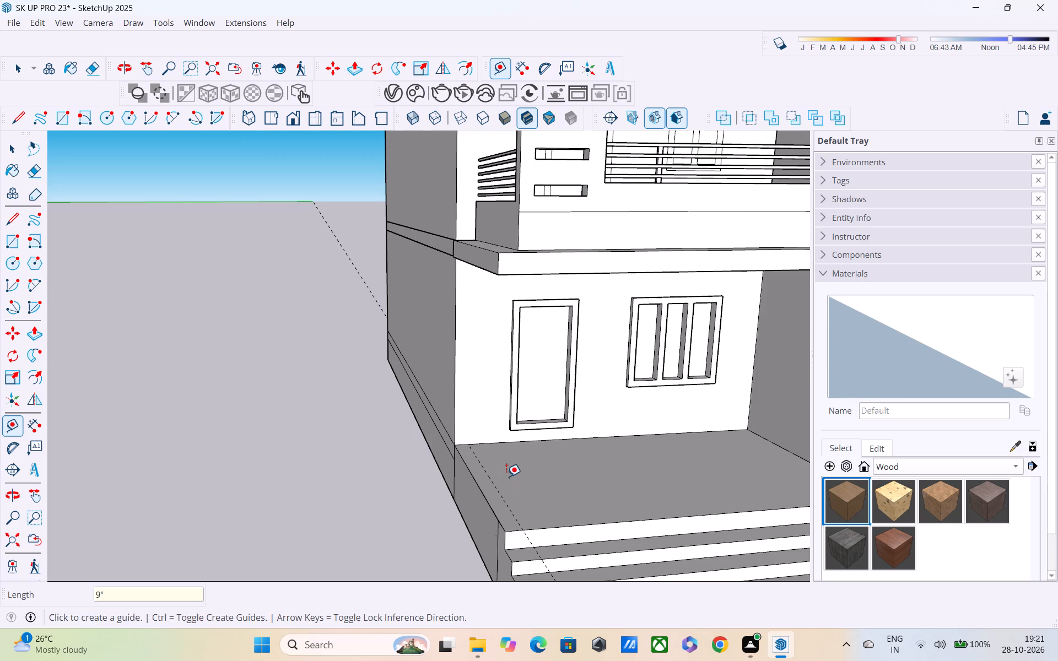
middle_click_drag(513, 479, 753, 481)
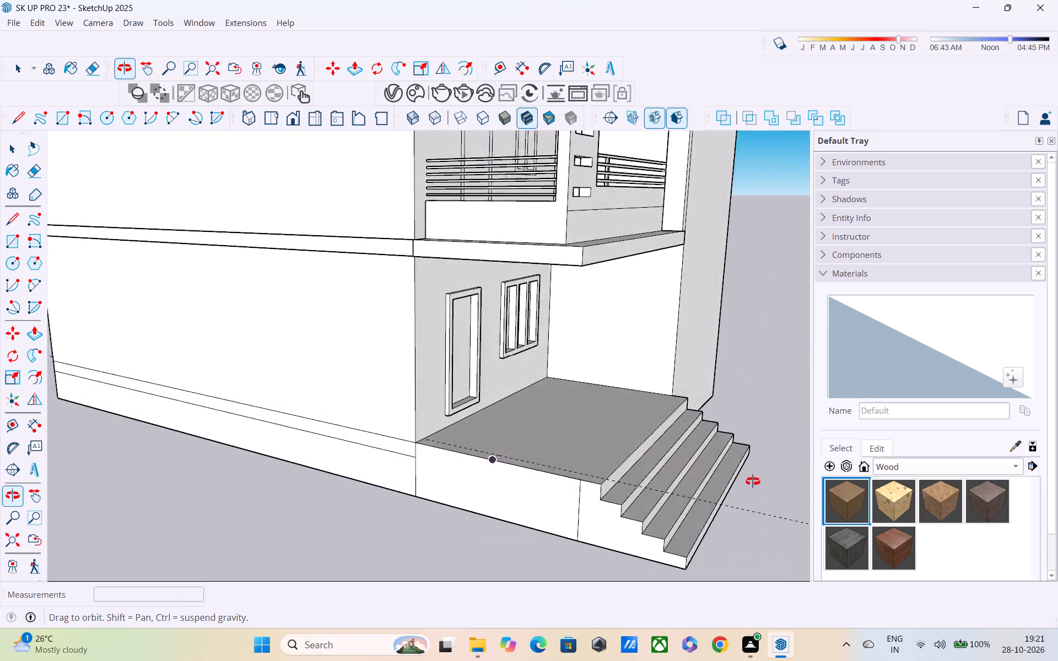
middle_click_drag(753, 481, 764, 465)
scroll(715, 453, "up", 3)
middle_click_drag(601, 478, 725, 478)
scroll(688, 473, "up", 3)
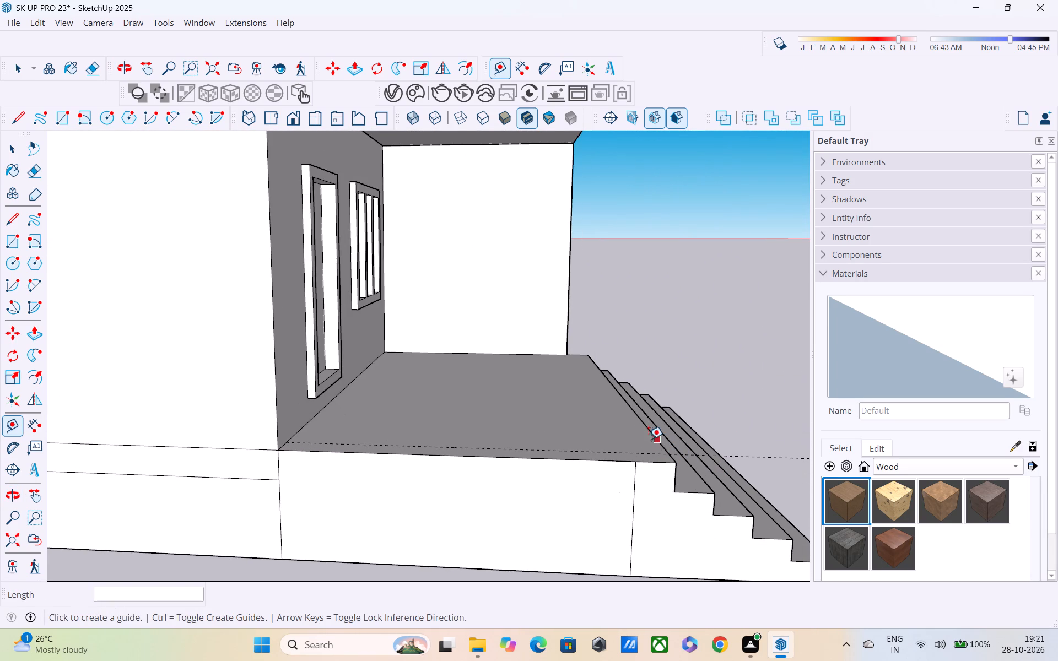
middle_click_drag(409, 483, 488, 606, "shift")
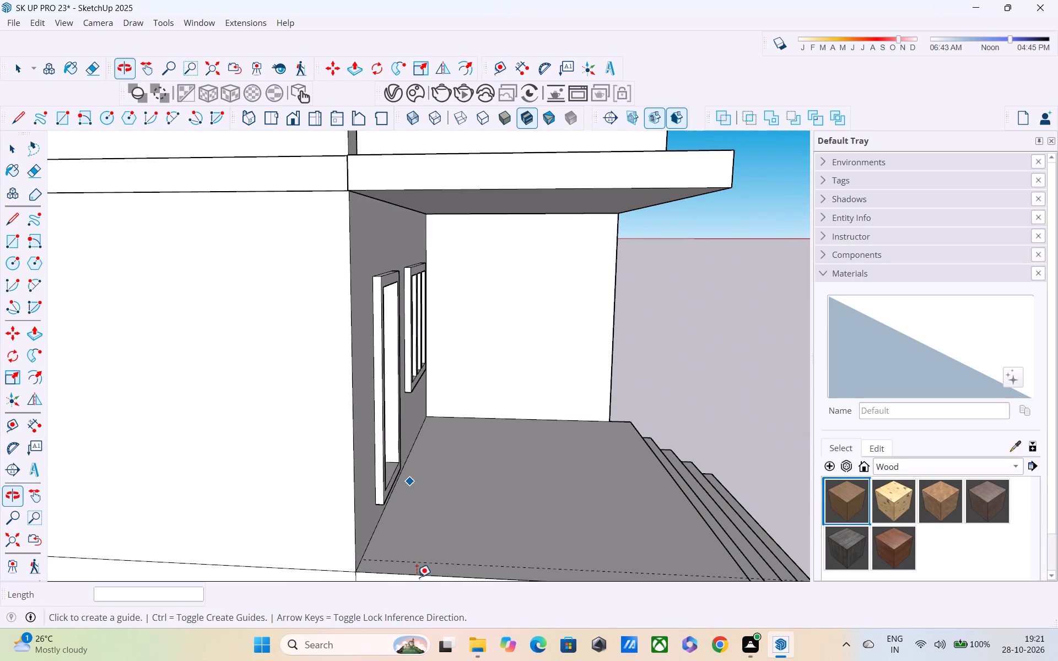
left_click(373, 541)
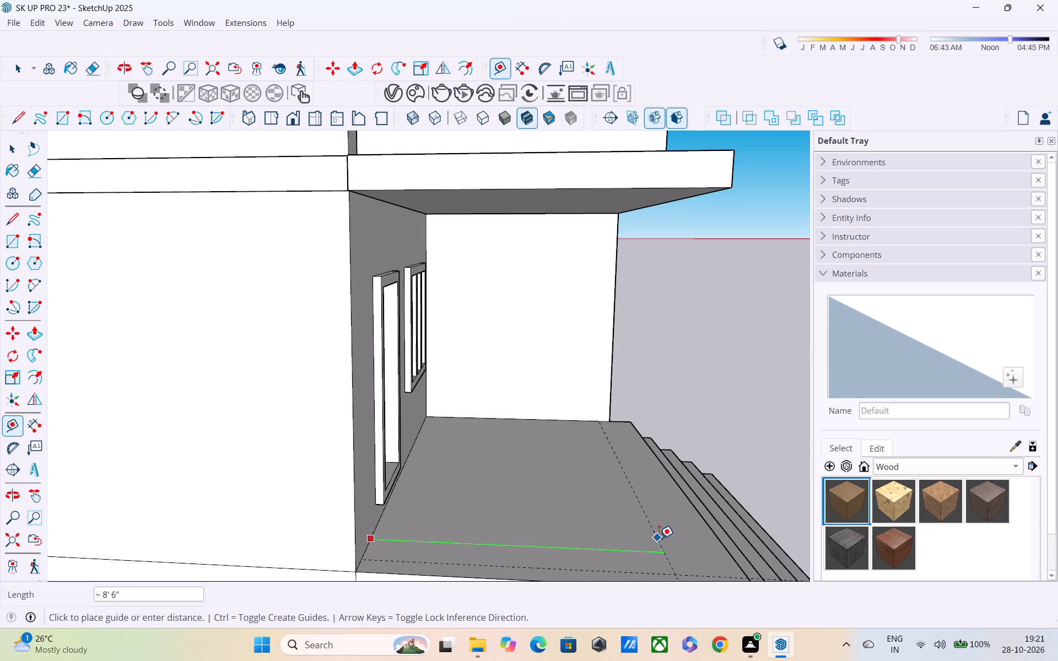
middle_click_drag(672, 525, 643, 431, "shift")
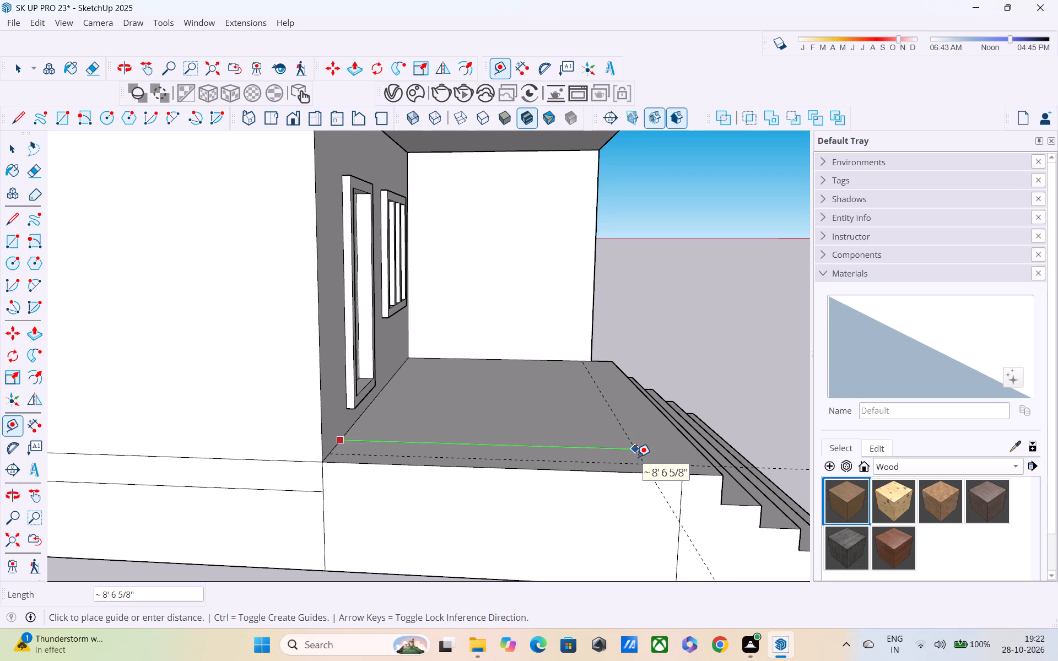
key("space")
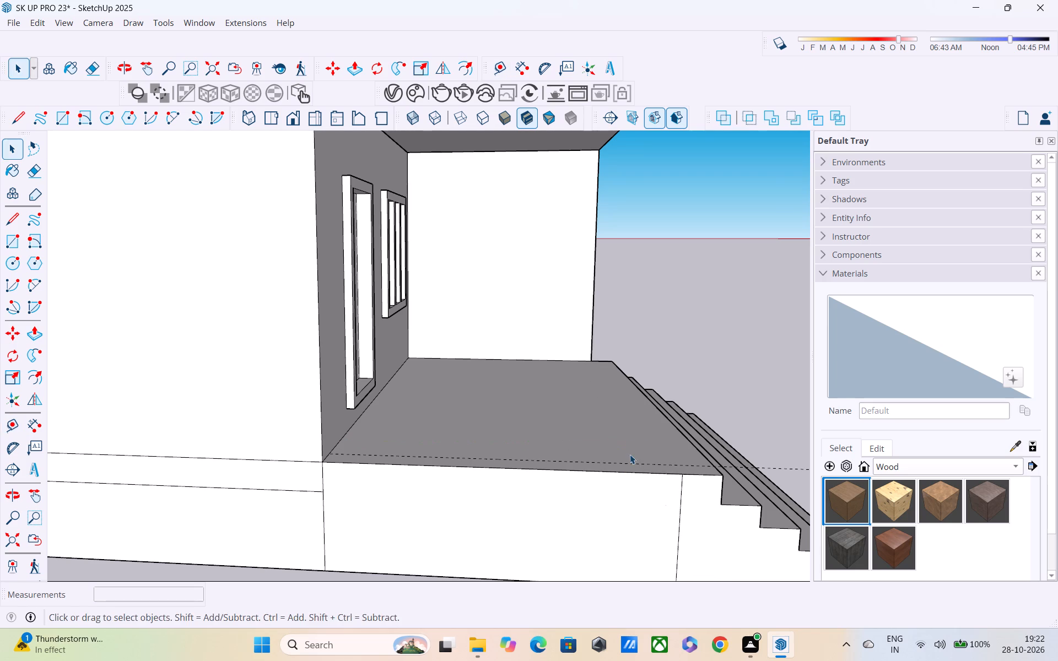
Draw a line about 9' 5" along the guide from the front wall, closing it to the porch's outer side edge.
middle_click_drag(635, 472, 573, 522)
key("l")
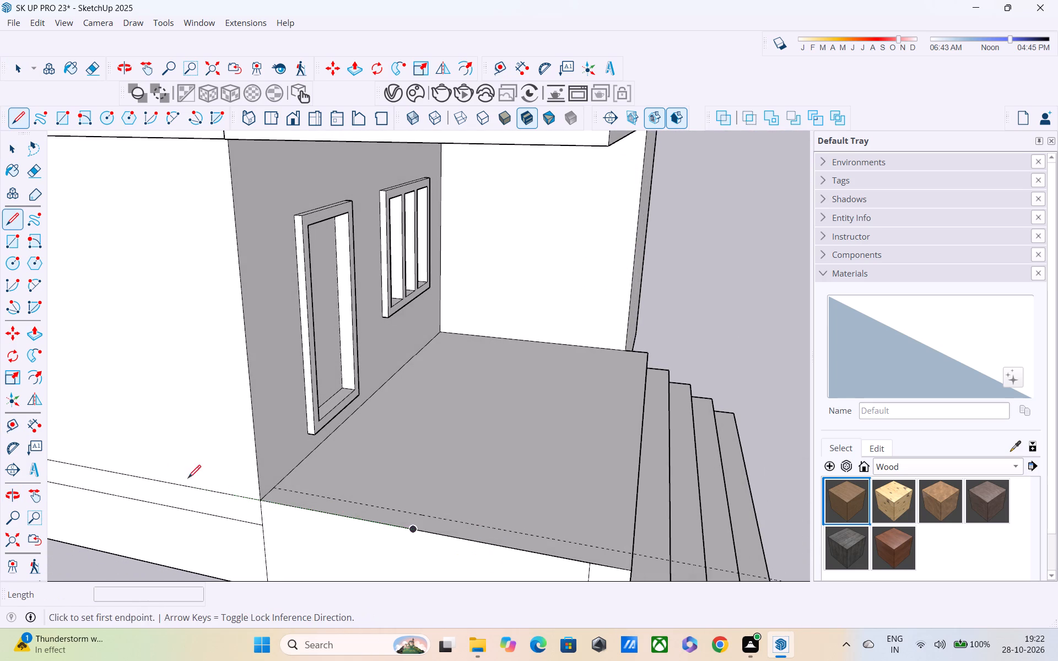
left_click(277, 490)
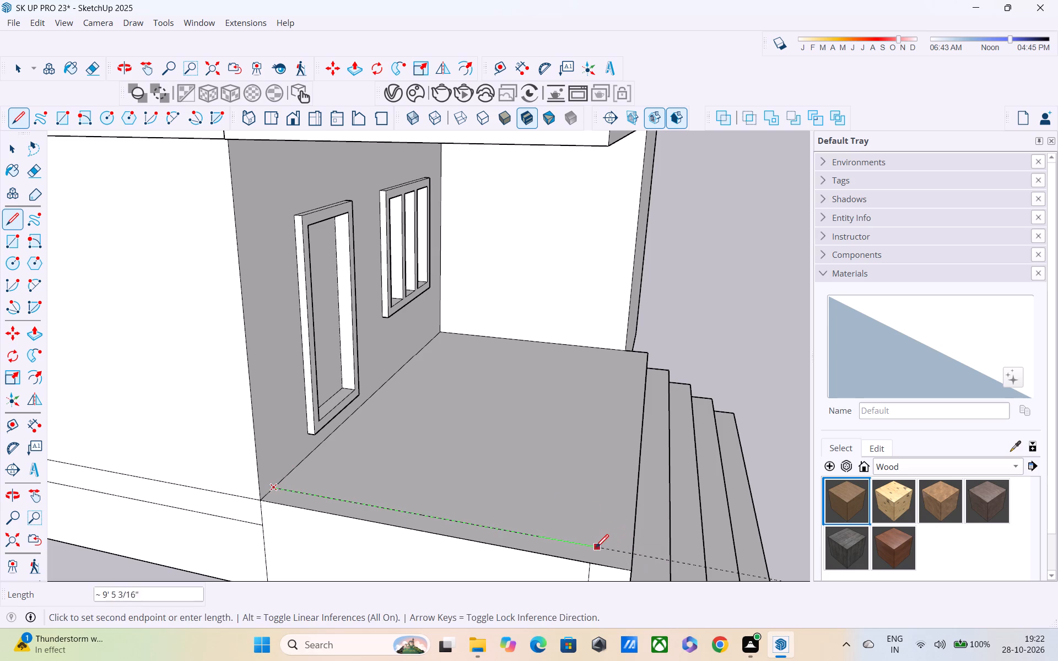
left_click(595, 549)
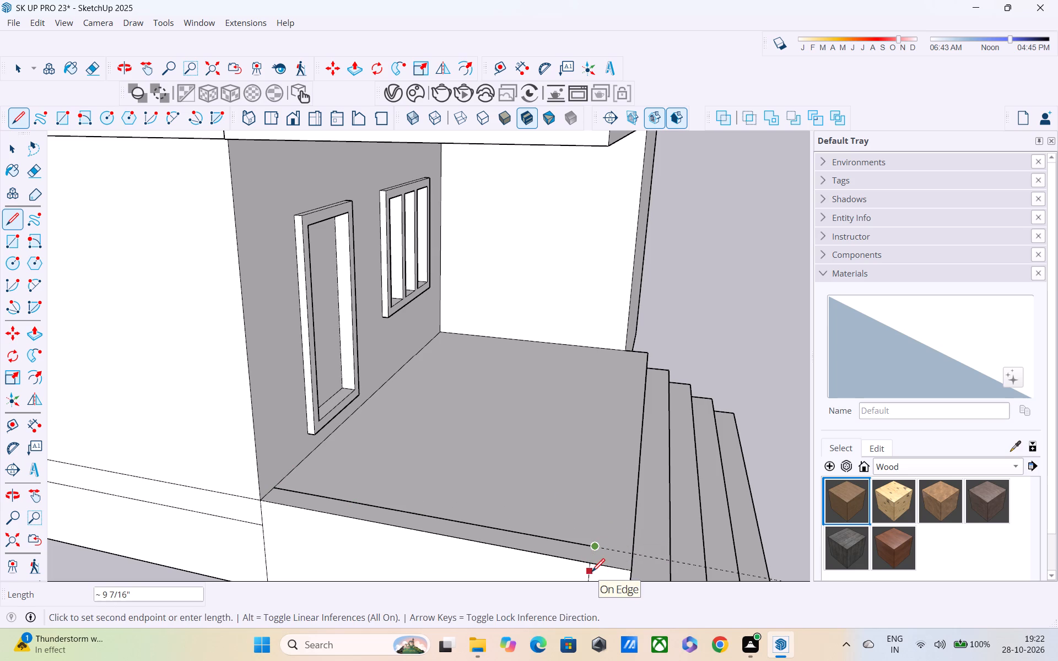
left_click(590, 564)
Draw a 9" line across the porch's edge strip near the steps, separating a small post footprint from the wall strip.
middle_click_drag(582, 564, 467, 524)
scroll(452, 517, "down", 4)
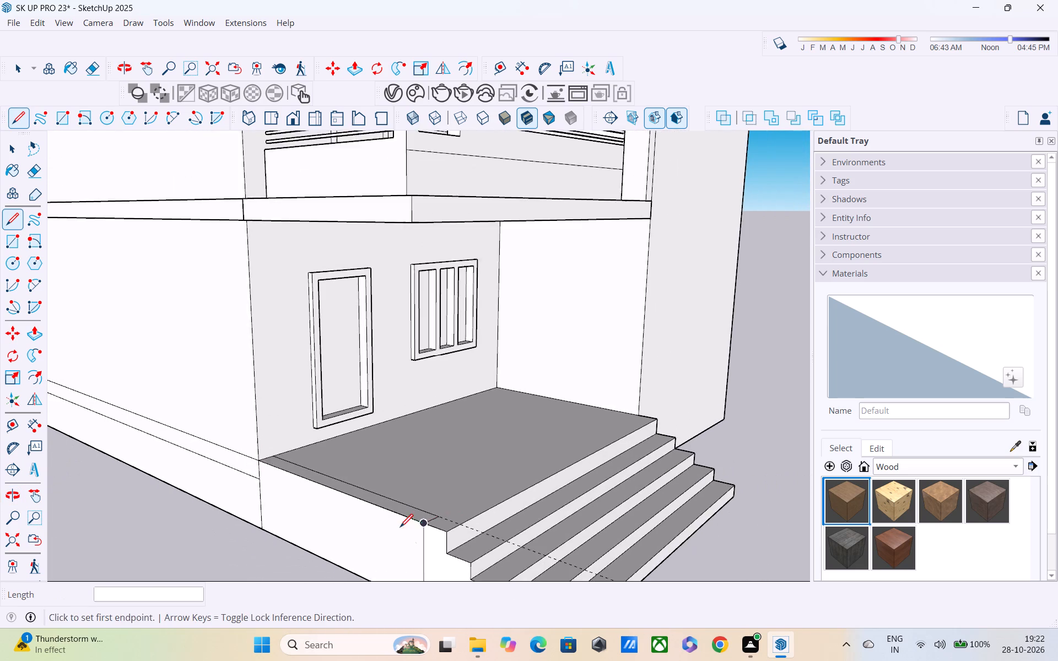
middle_click_drag(400, 529, 503, 539)
scroll(504, 502, "up", 3)
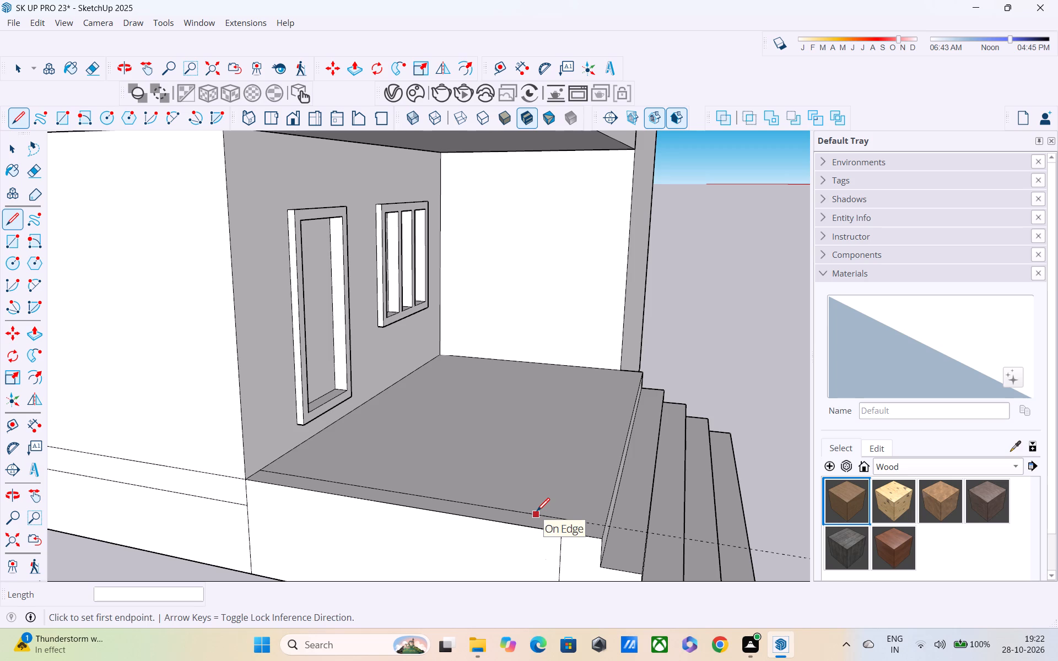
left_click(536, 512)
left_click(533, 534)
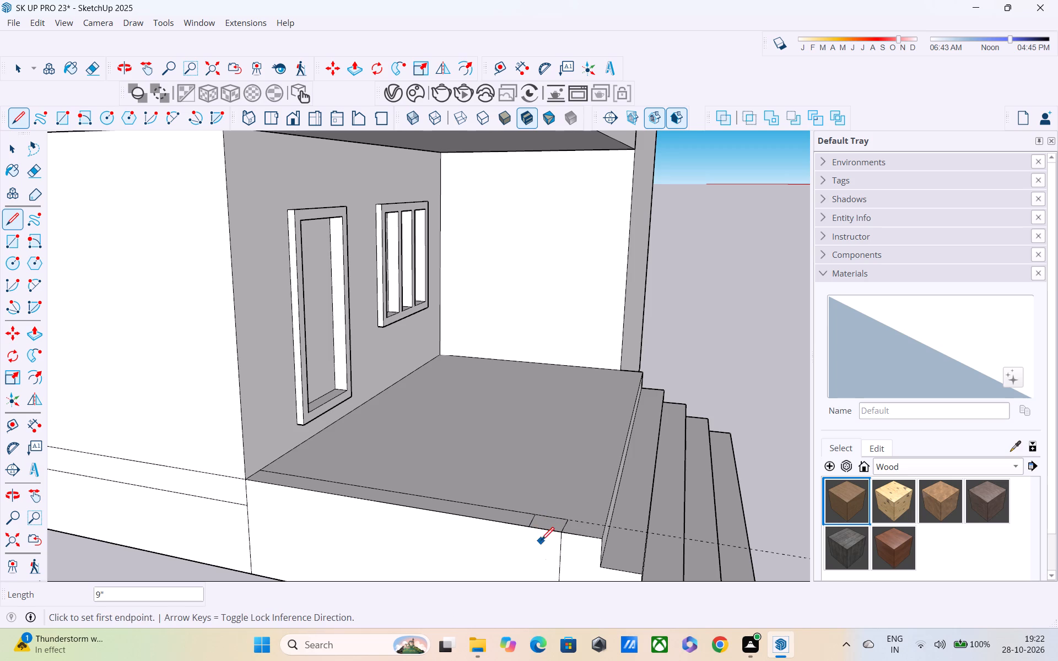
Push/Pull the long strip along the porch's side edge up 2' to form a low parapet wall.
key("p")
left_click(513, 522)
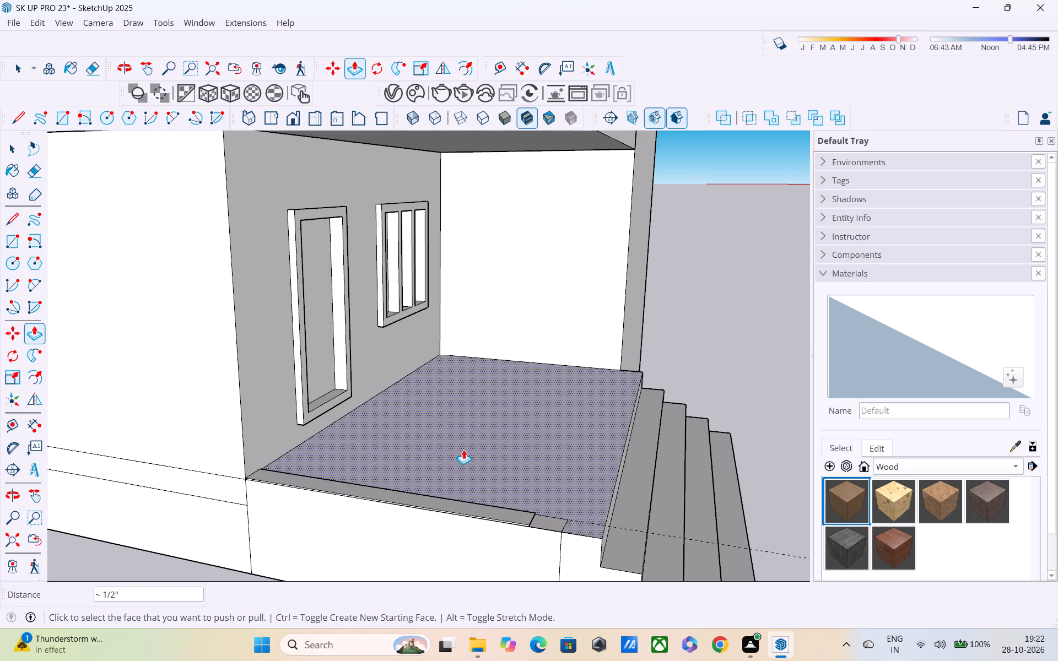
scroll(463, 449, "down", 2)
left_click(462, 494)
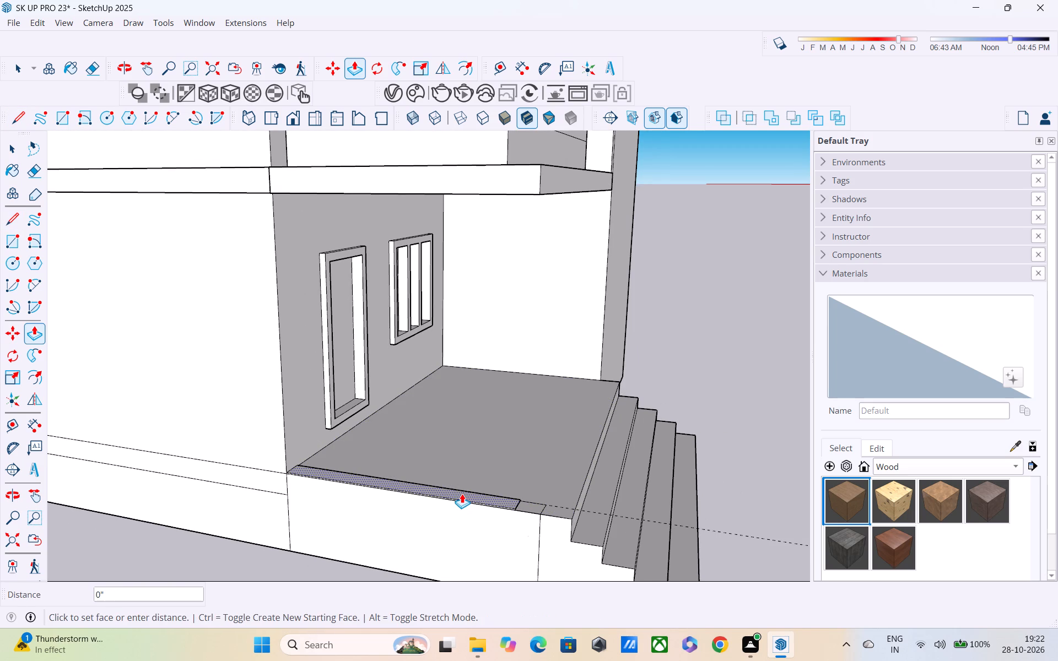
scroll(462, 449, "down", 3)
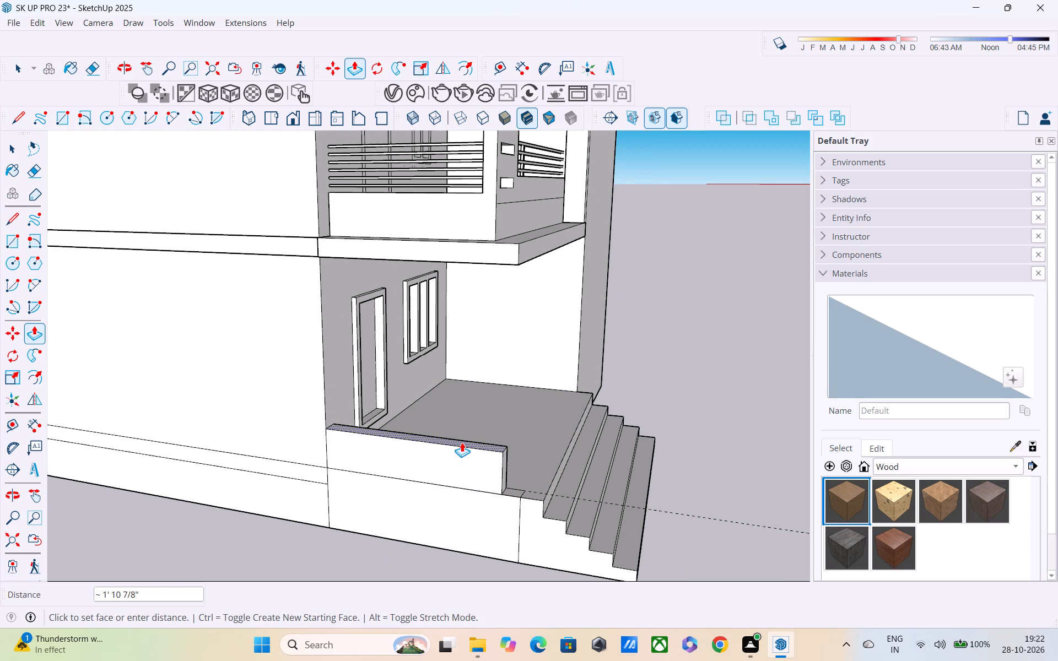
type("2'")
key("Return")
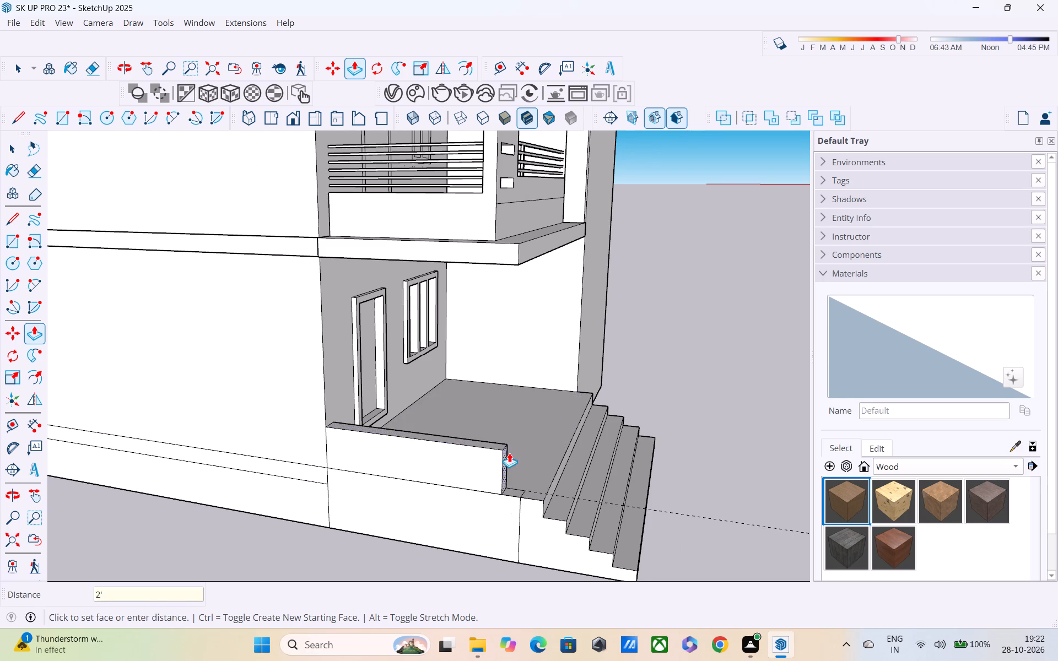
Push/Pull the small post footprint at the parapet's step end up about 2' 1/2", level with the wall top.
middle_click_drag(509, 453, 439, 430)
scroll(460, 460, "up", 3)
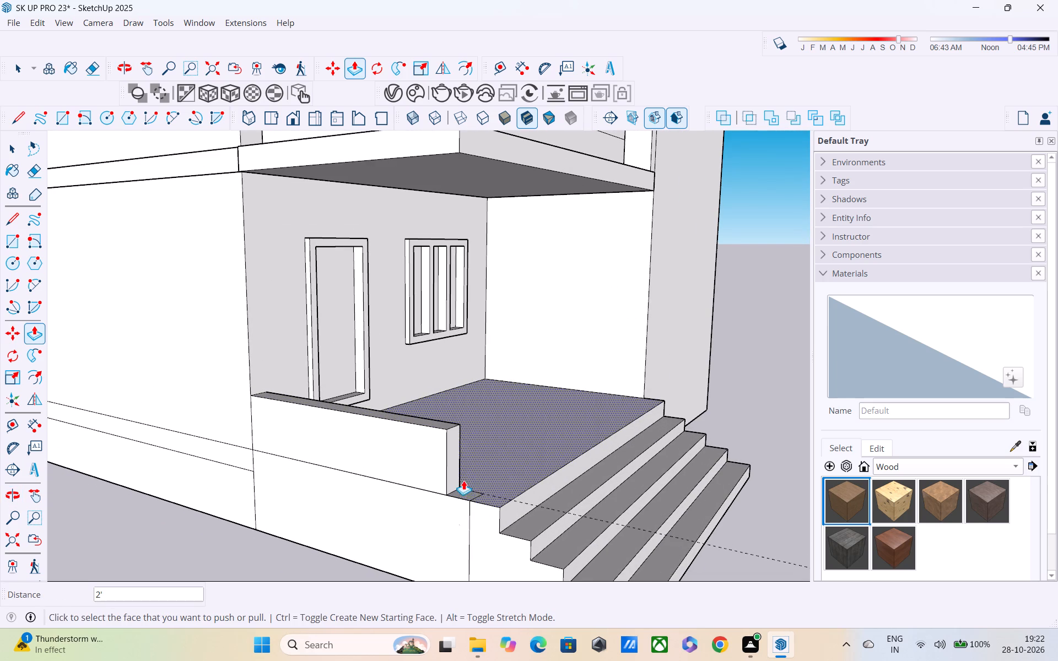
left_click(467, 492)
scroll(466, 390, "down", 2)
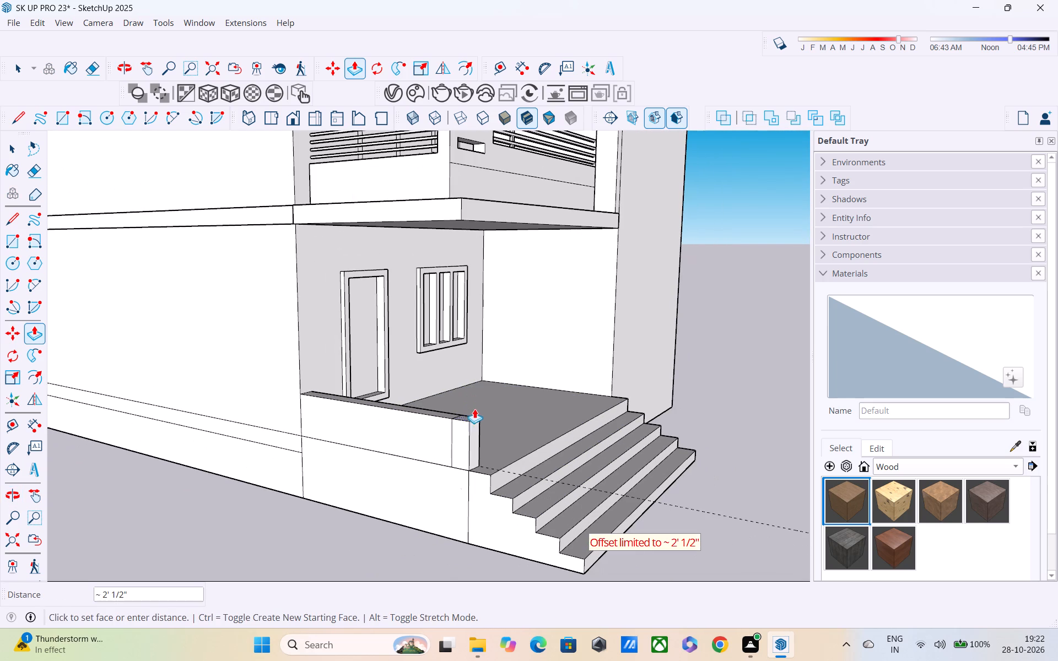
left_click(466, 399)
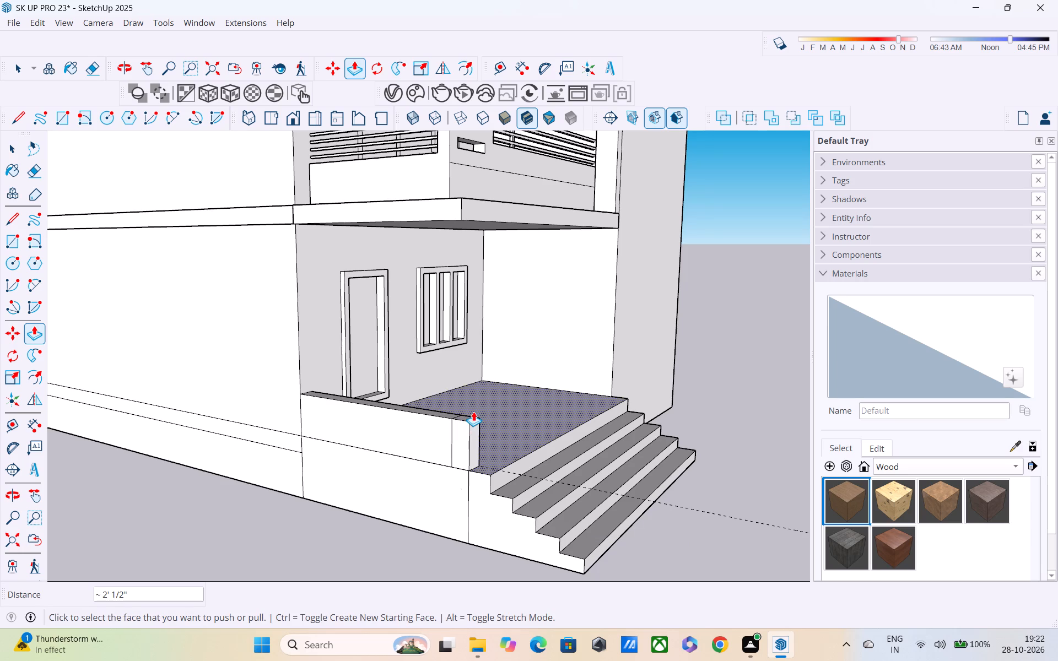
Push/Pull the top of the end post about 3' 6" higher, above the porch parapet.
middle_click_drag(474, 411, 500, 540, "shift")
scroll(501, 545, "up", 1)
middle_click_drag(498, 540, 458, 402, "shift")
scroll(457, 401, "up", 4)
middle_click_drag(448, 408, 379, 421)
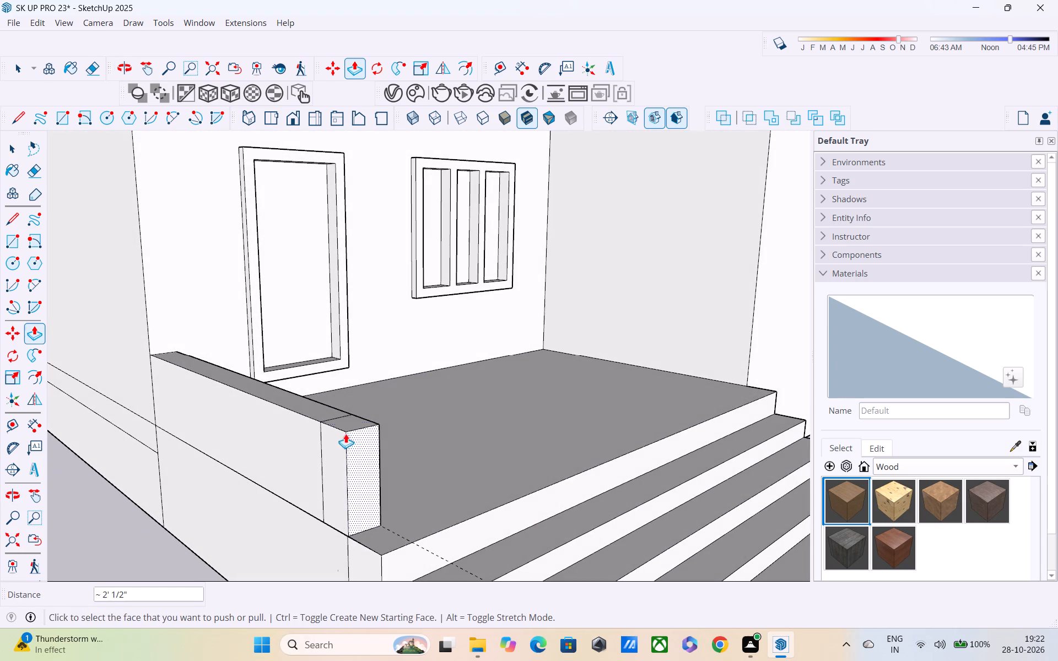
left_click(353, 425)
scroll(347, 366, "down", 3)
middle_click_drag(347, 367, 397, 499, "shift")
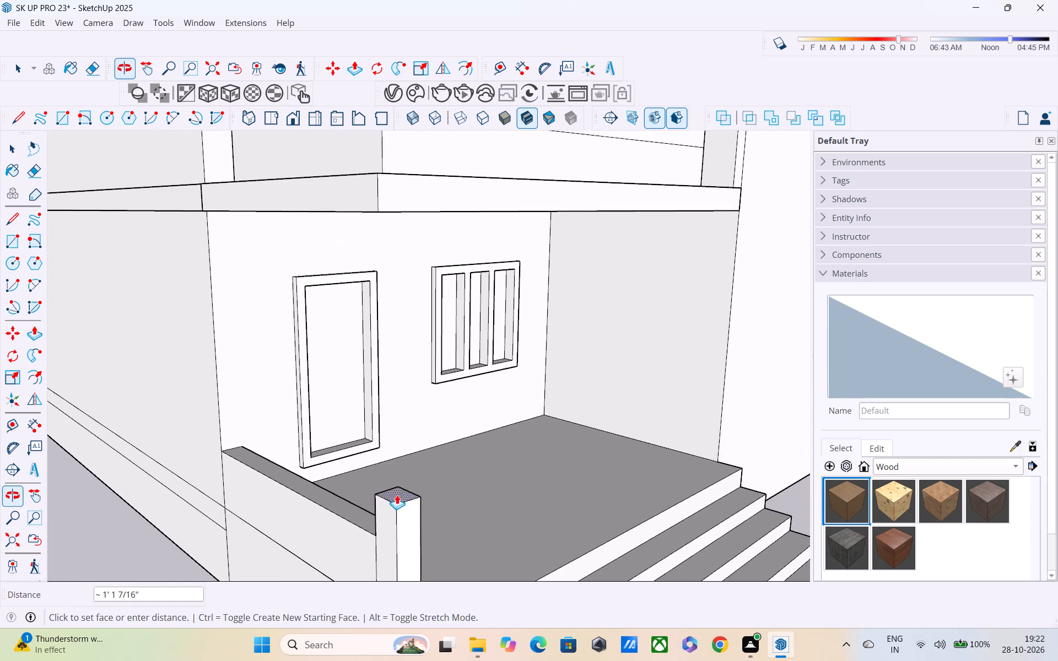
scroll(397, 456, "down", 4)
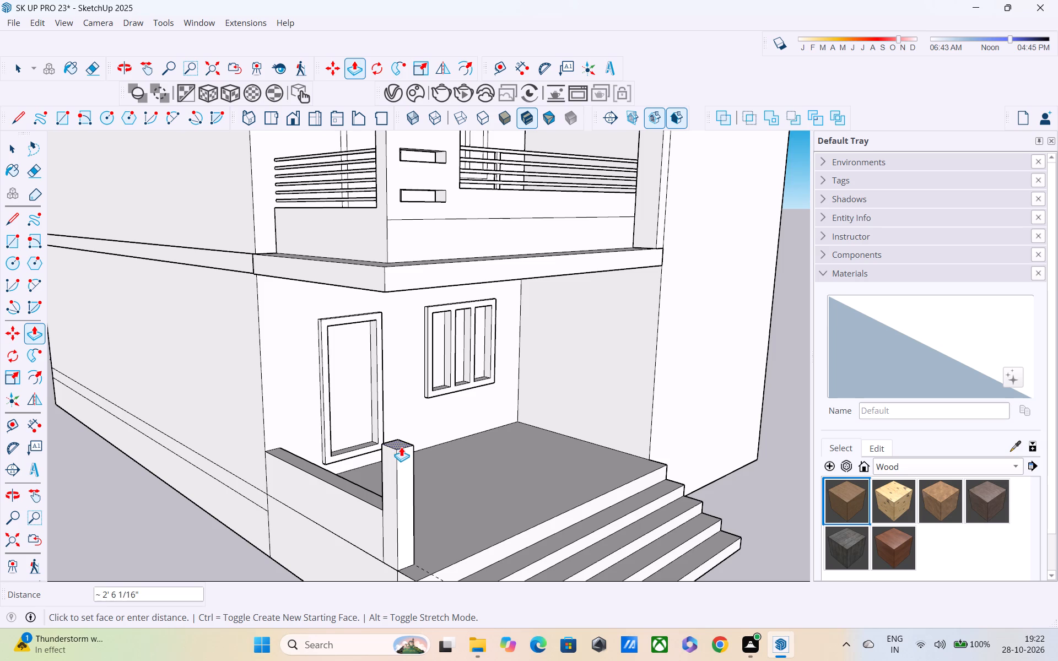
middle_click_drag(392, 411, 325, 358)
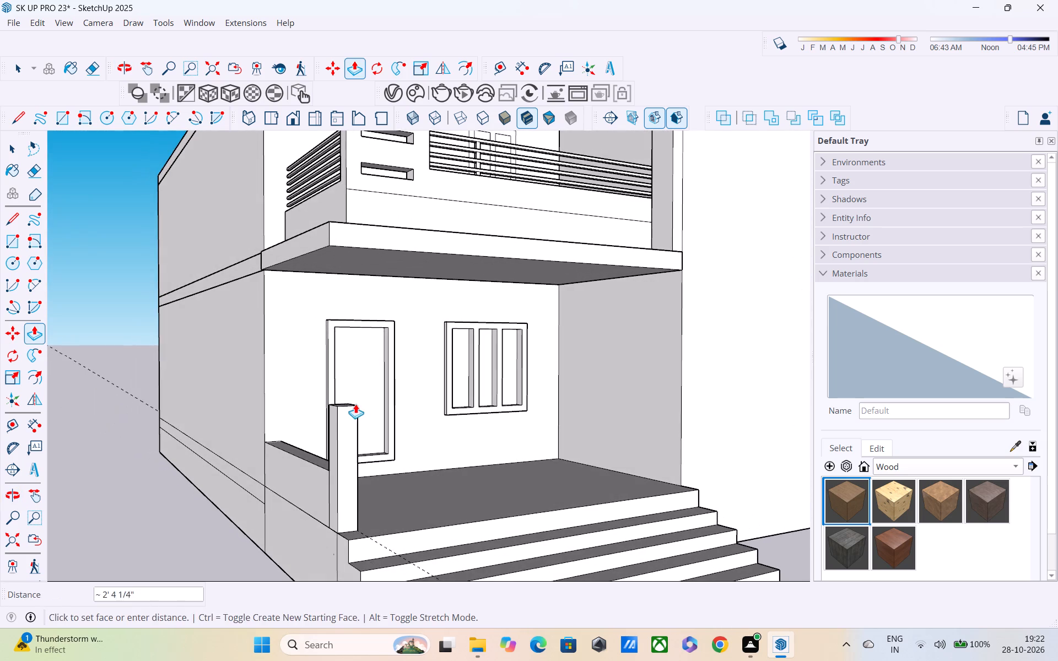
middle_click_drag(355, 403, 408, 478)
scroll(354, 399, "up", 1)
middle_click_drag(389, 480, 374, 437)
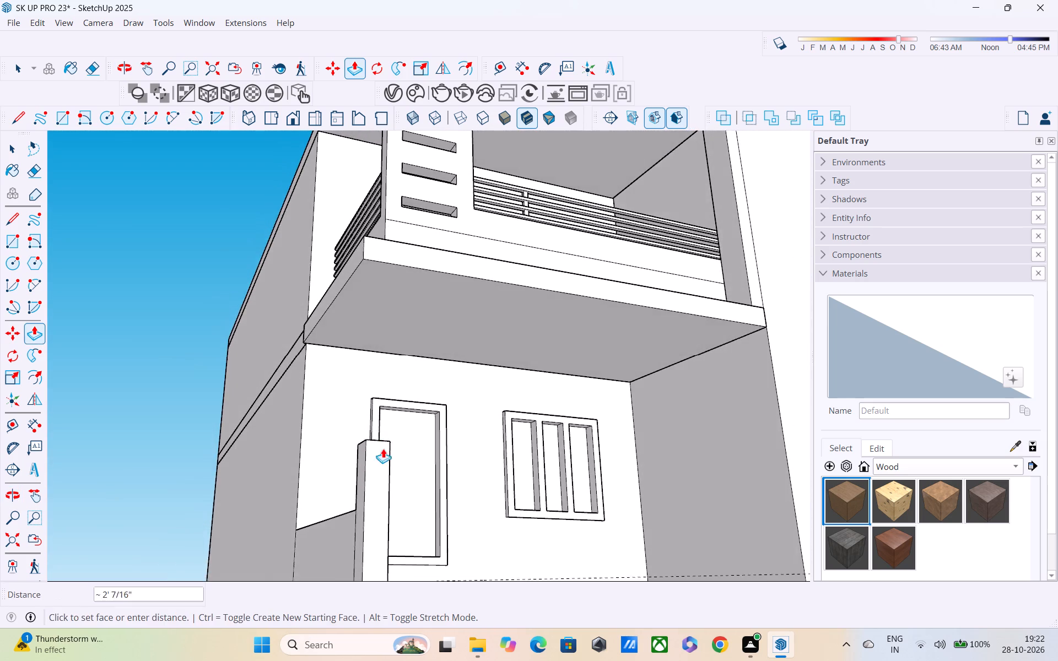
scroll(391, 457, "down", 4)
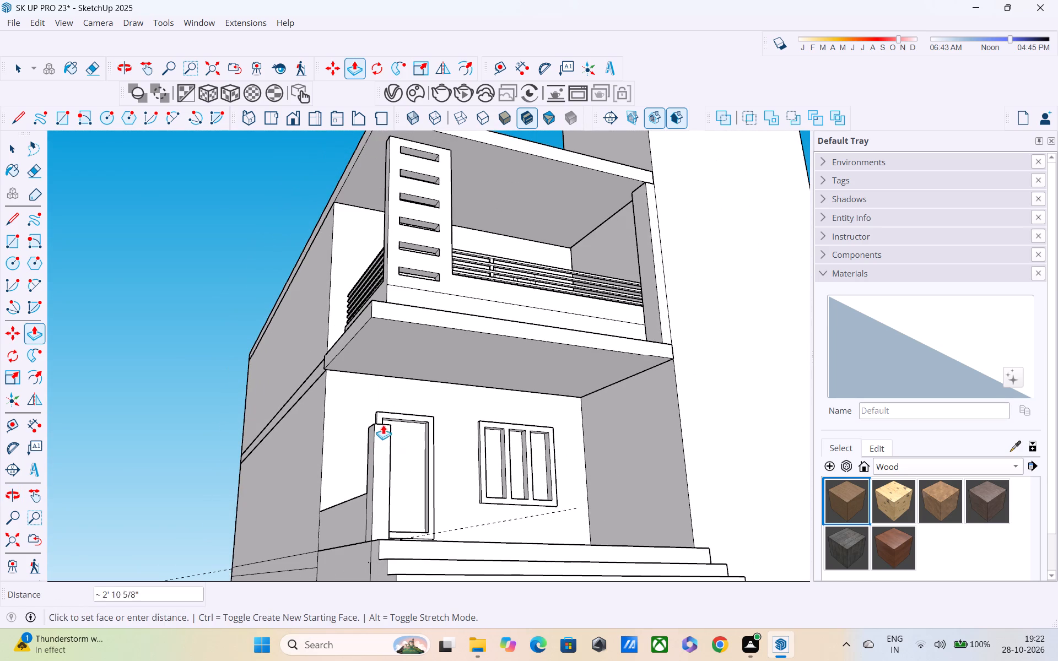
left_click(372, 413)
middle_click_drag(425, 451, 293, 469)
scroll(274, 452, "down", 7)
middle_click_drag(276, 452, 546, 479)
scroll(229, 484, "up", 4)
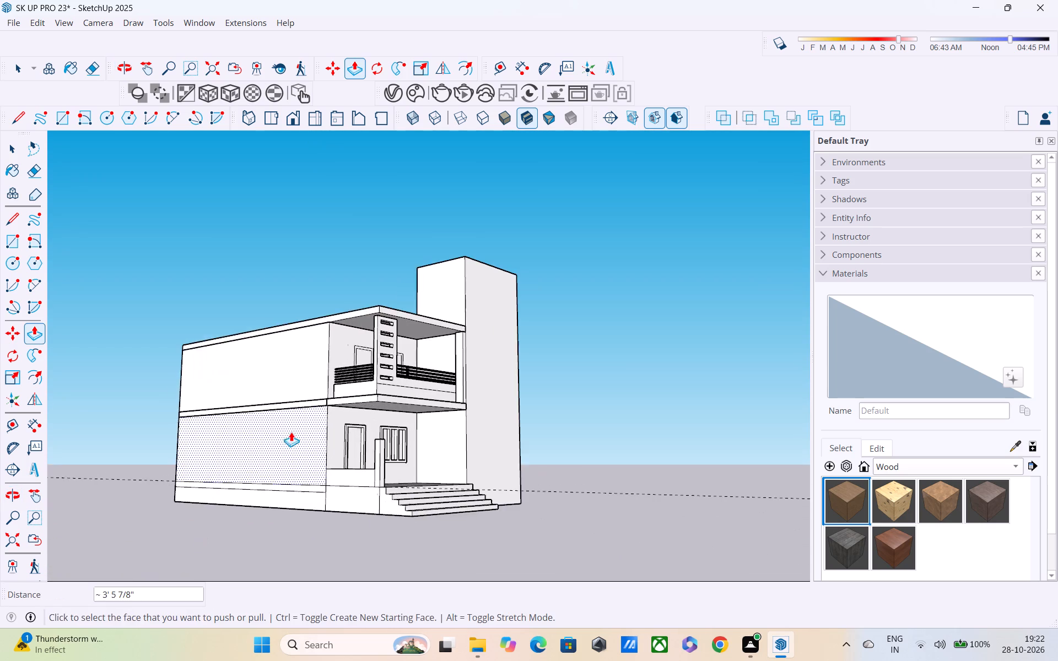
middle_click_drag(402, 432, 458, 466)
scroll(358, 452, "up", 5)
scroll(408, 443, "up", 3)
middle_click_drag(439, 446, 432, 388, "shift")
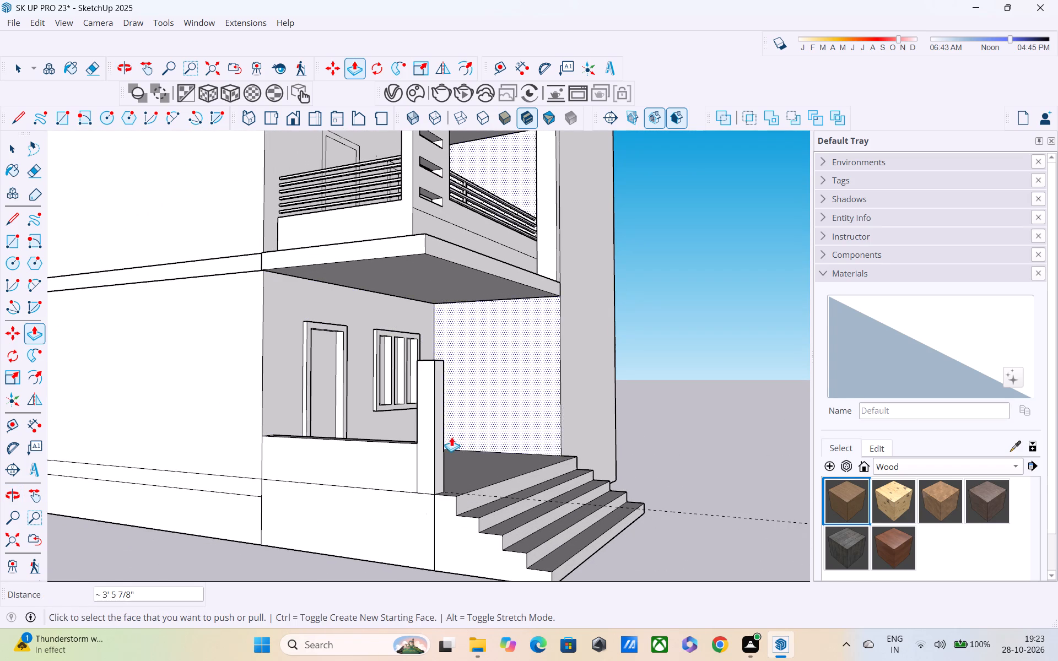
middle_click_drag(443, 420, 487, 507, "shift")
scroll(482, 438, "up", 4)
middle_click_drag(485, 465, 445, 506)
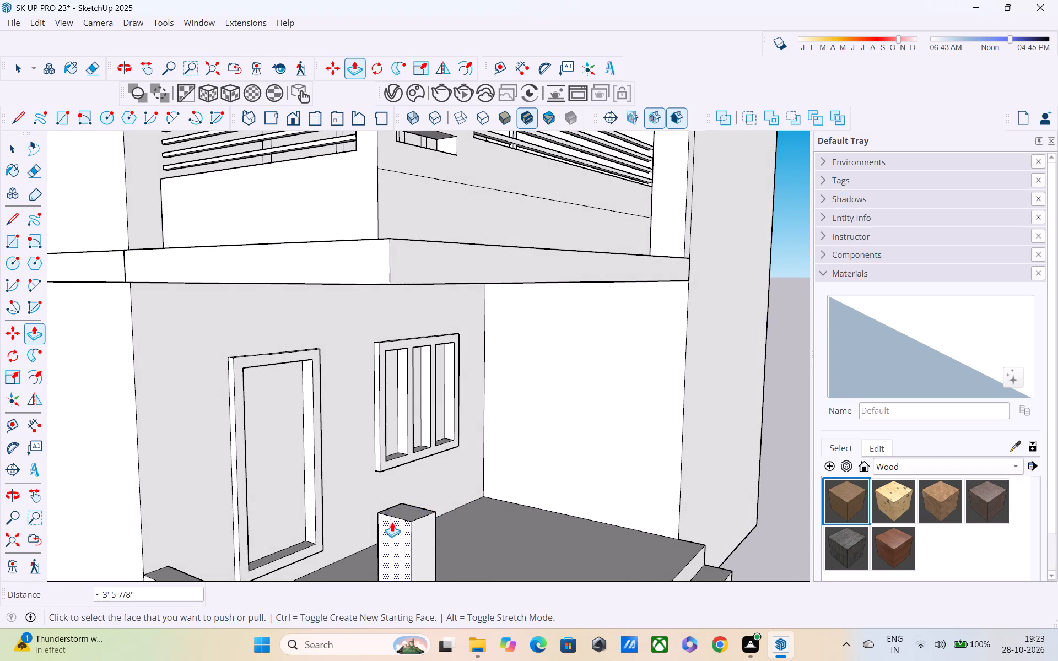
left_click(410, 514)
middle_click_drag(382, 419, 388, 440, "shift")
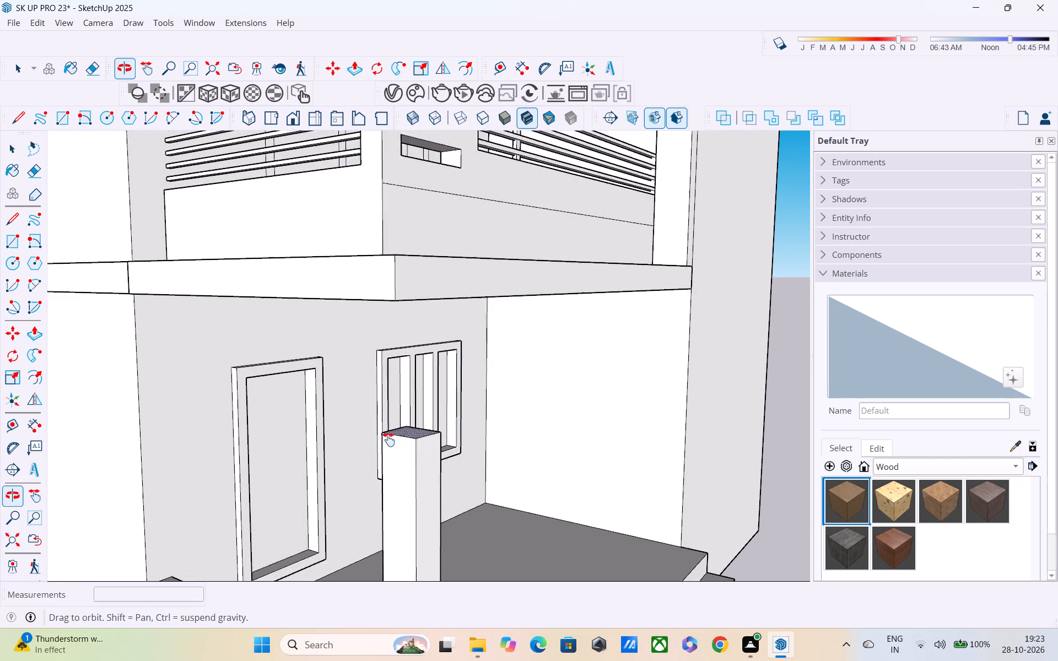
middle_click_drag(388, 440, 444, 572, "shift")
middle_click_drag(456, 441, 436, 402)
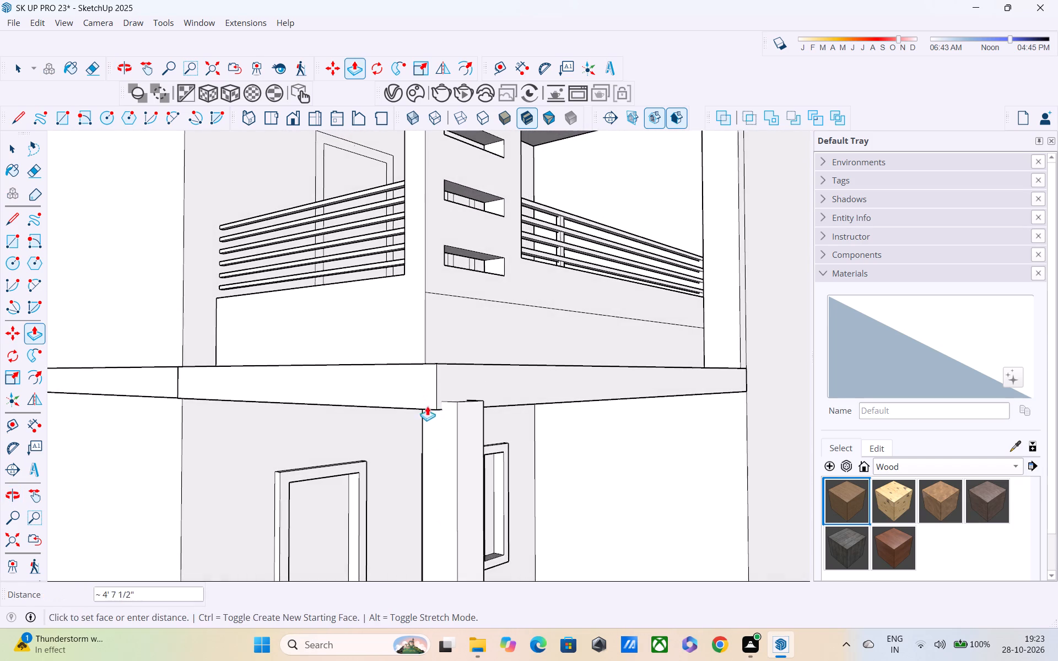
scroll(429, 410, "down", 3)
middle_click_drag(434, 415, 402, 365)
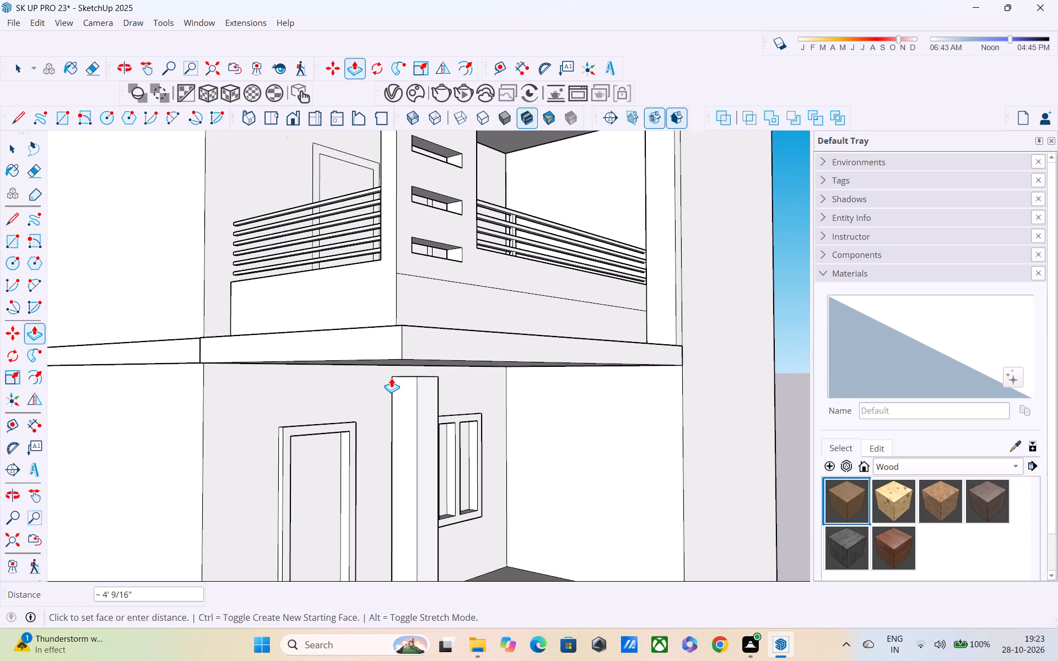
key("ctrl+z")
Undo the extrusions of the end post and the low parapet wall along the porch's side edge.
key("ctrl+z")
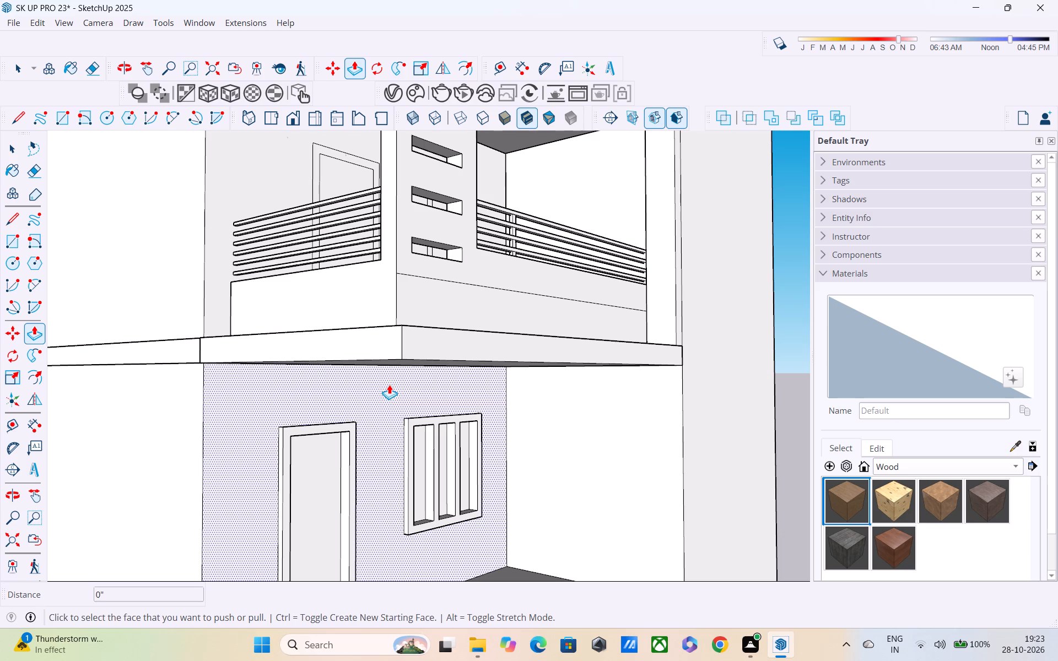
key("ctrl+z")
scroll(406, 401, "down", 5)
middle_click_drag(427, 441, 406, 371, "shift")
scroll(405, 372, "up", 1)
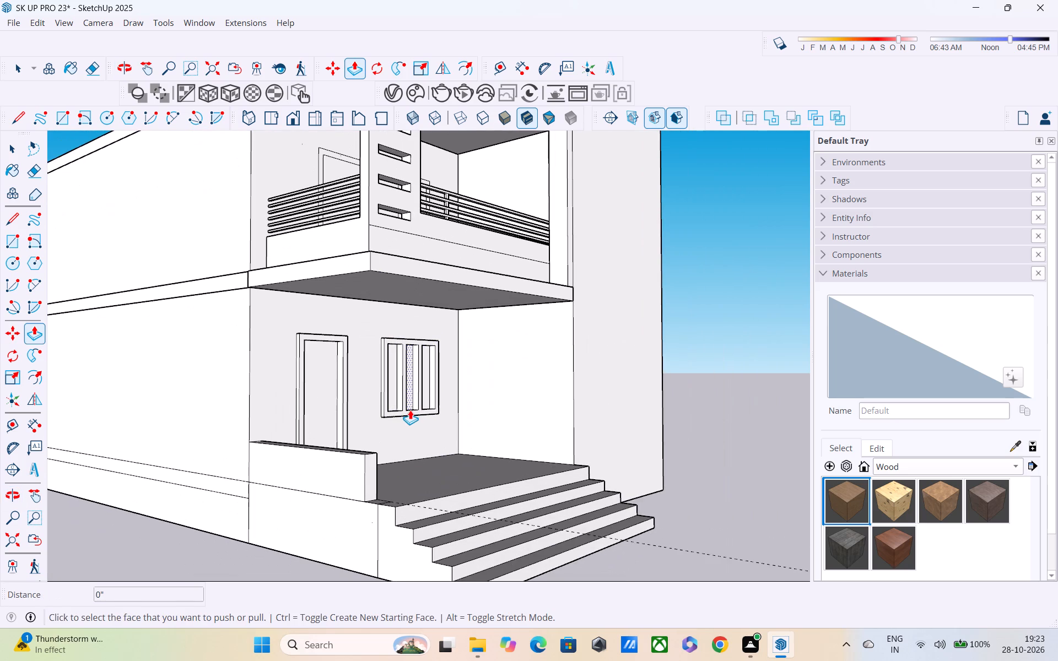
key("ctrl+z")
middle_click_drag(393, 473, 582, 514)
scroll(564, 526, "up", 4)
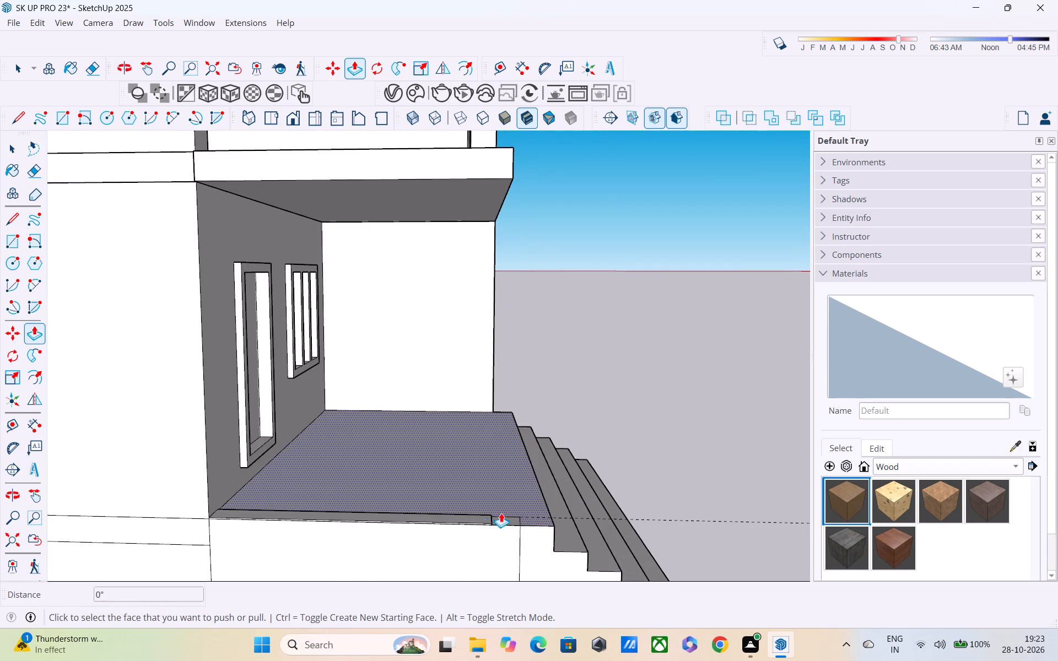
scroll(471, 509, "up", 3)
key("ctrl+z")
Delete the short line across the porch's edge strip that separates the post footprint from the wall strip.
scroll(484, 515, "up", 4)
key("space")
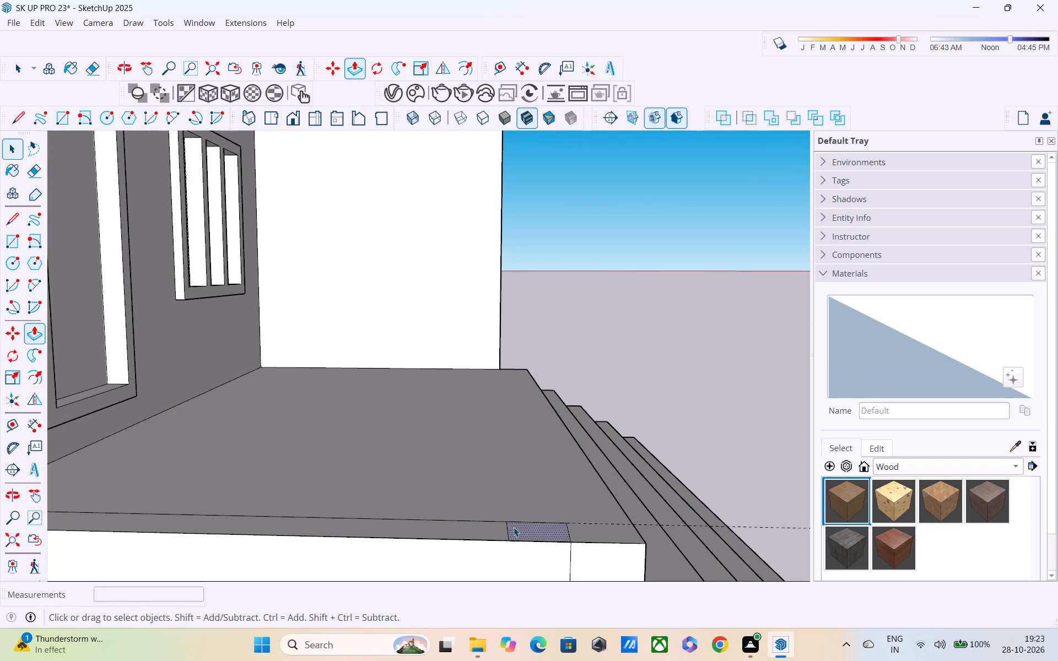
left_click(509, 535)
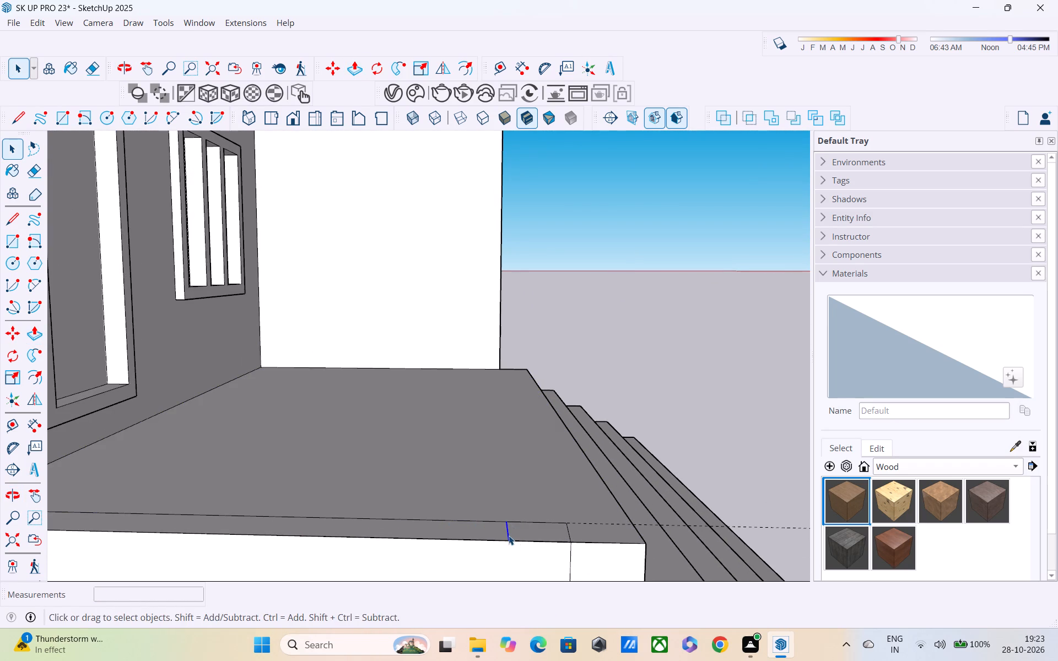
key("Delete")
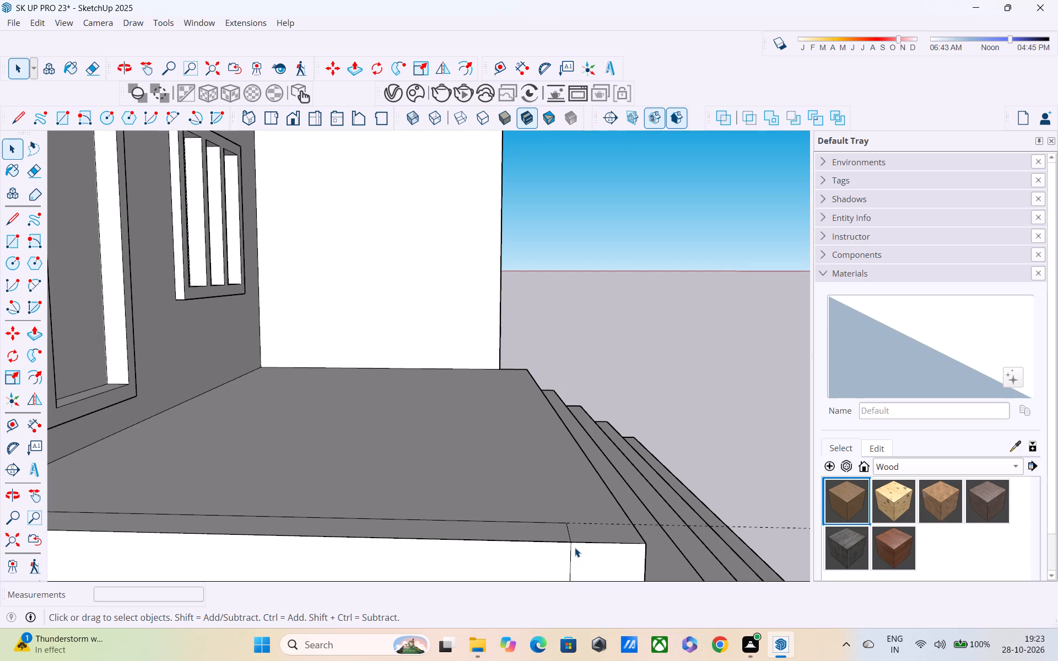
Draw a 16' 3" line across the porch floor from the far wall's outer corner to the edge strip's inner line.
key("t")
key("l")
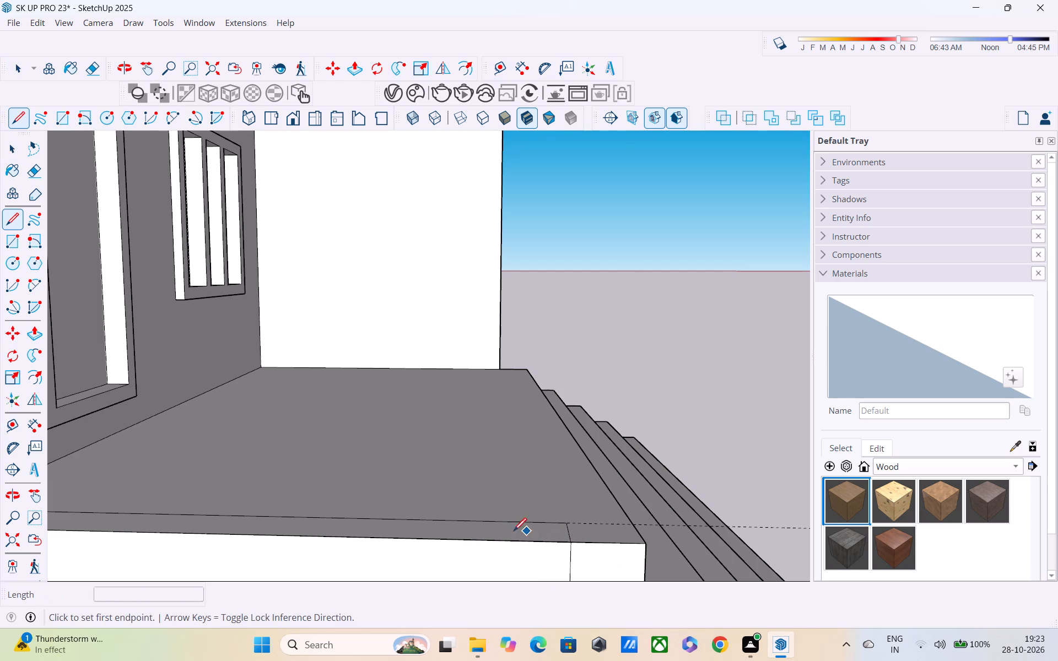
middle_click_drag(459, 485, 518, 487)
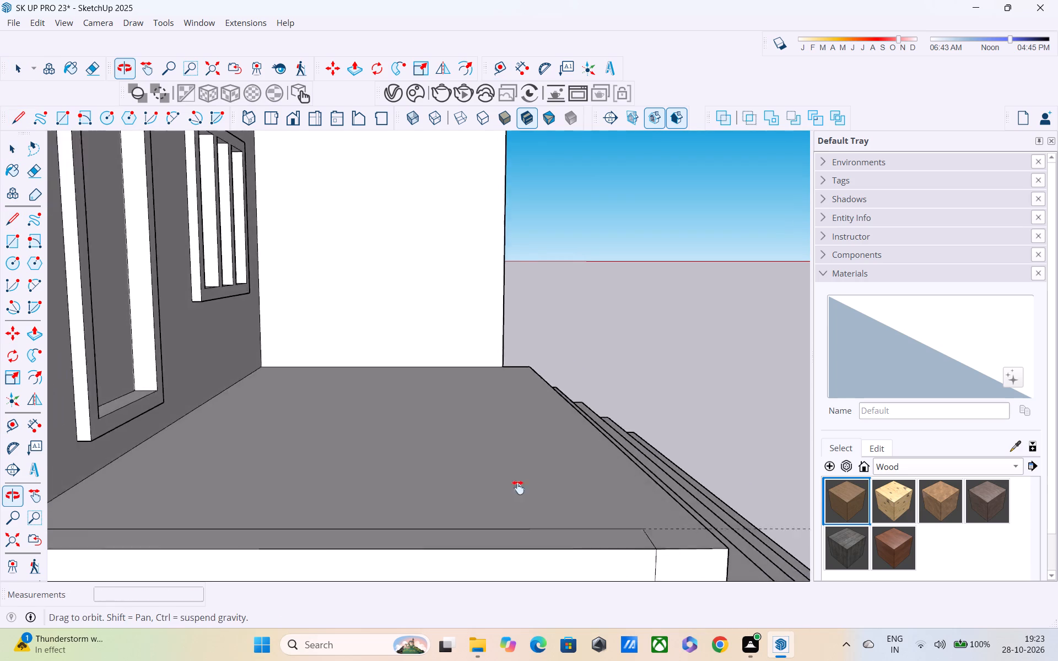
middle_click_drag(518, 487, 603, 456)
middle_click_drag(613, 489, 557, 490)
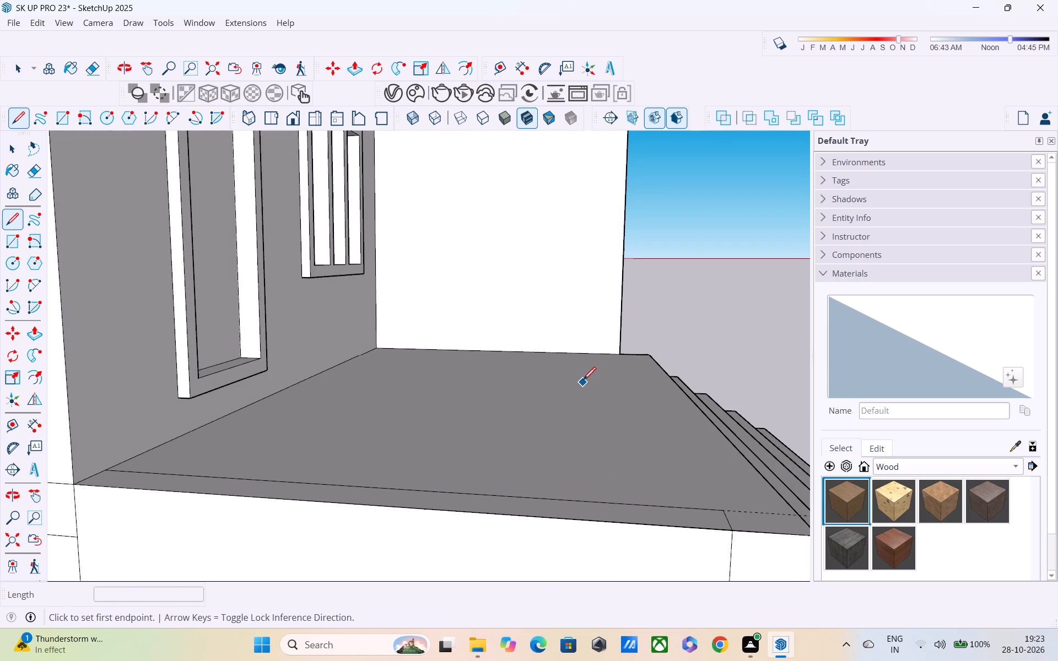
left_click(620, 355)
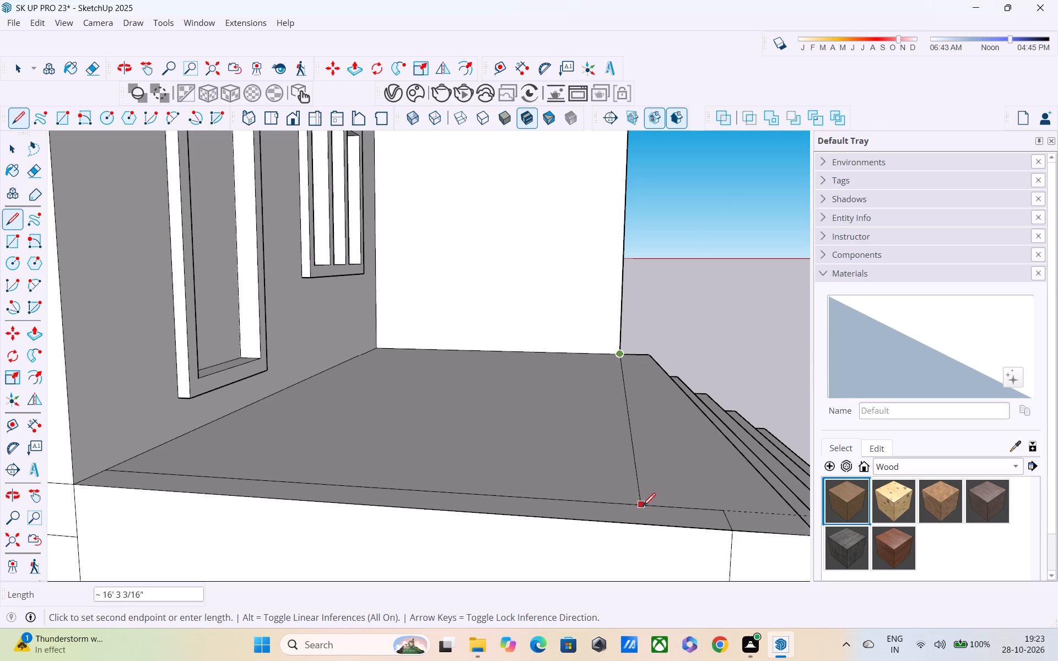
left_click(693, 506)
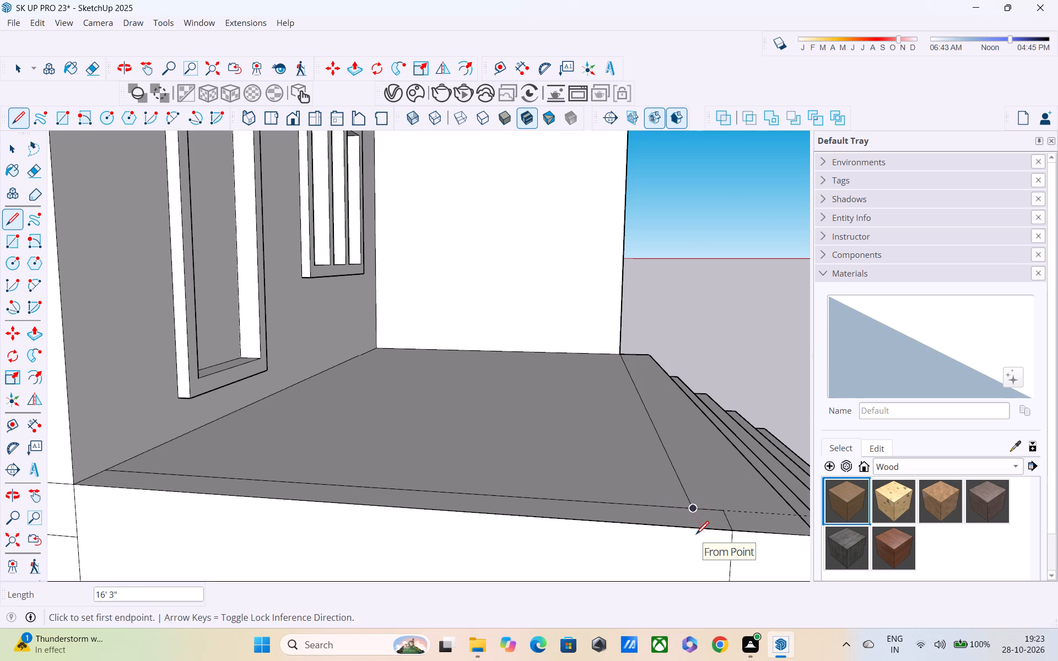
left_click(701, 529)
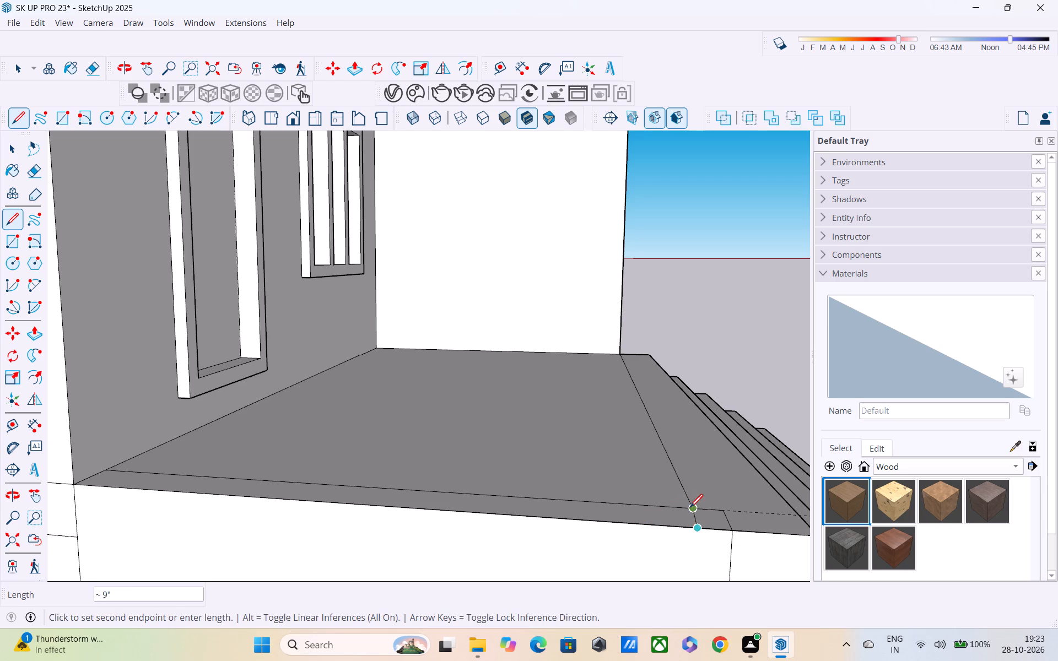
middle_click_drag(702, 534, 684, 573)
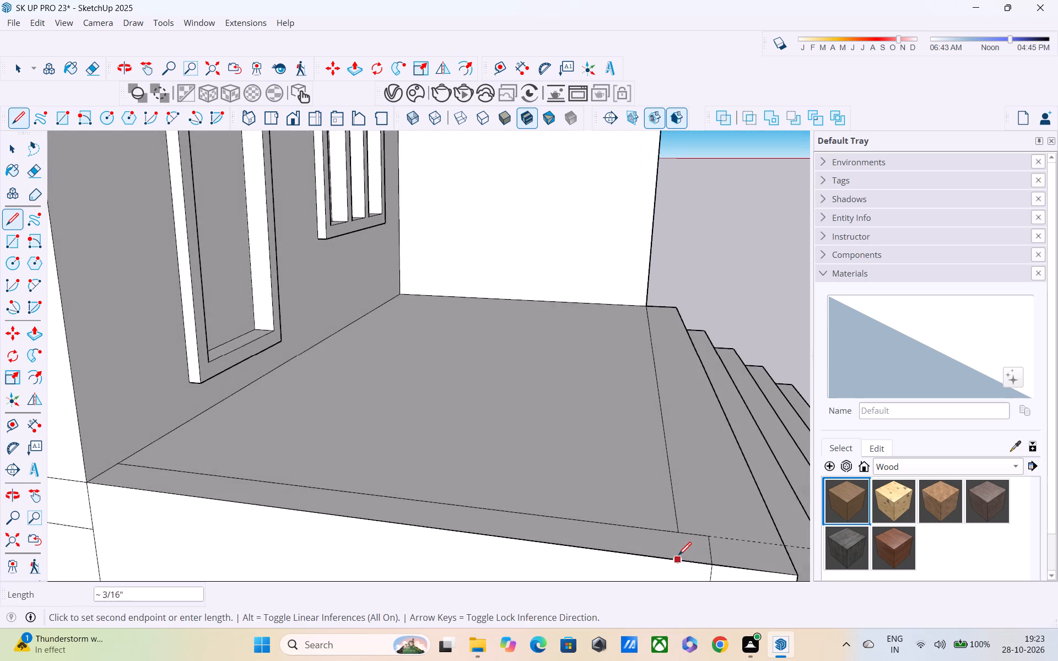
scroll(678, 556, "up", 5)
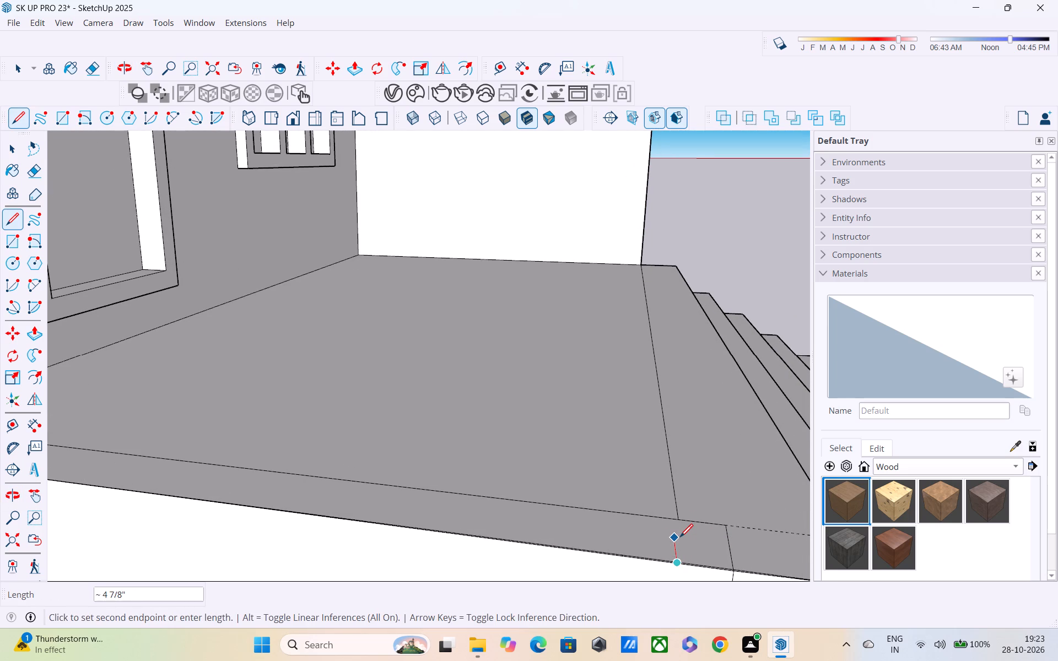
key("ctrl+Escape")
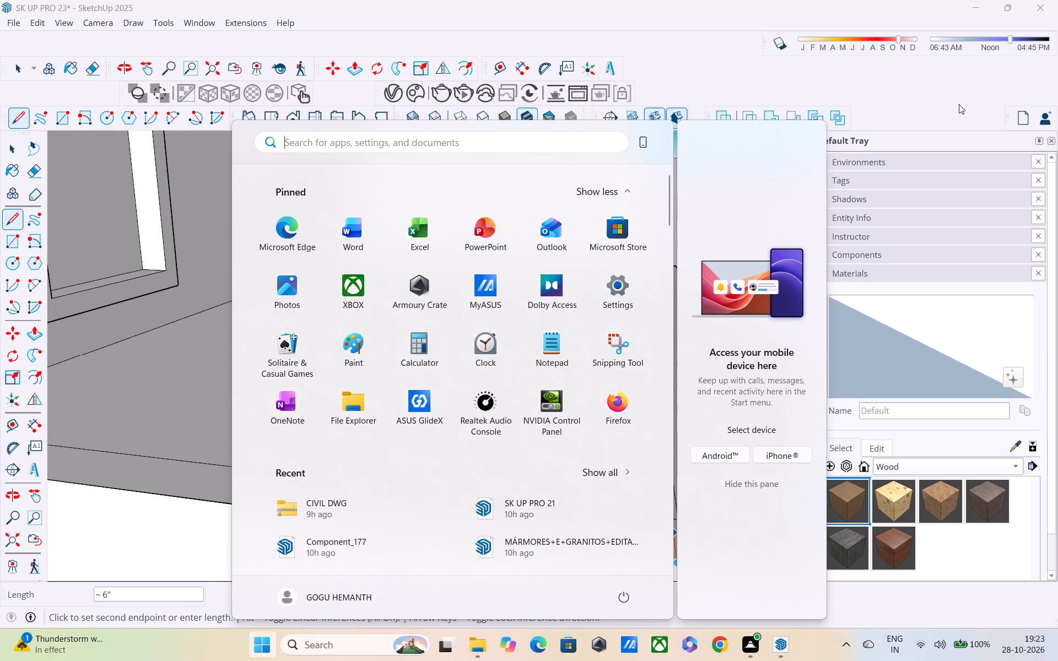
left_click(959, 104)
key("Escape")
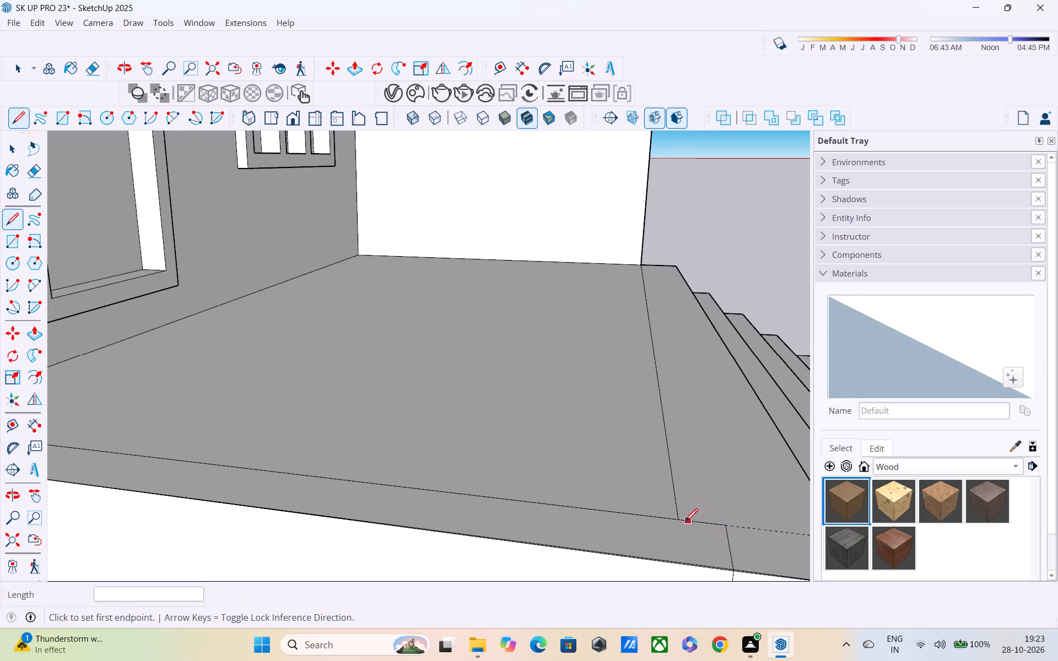
Draw a 9" line continuing the porch floor line across the edge strip to the porch's outer edge.
left_click(677, 521)
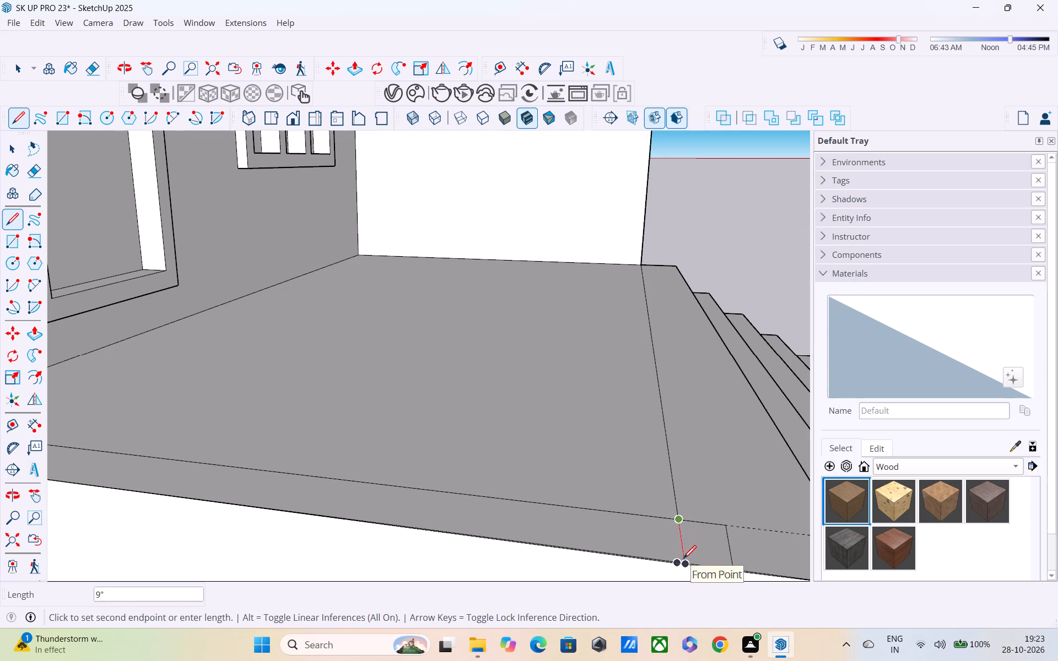
left_click(683, 564)
key("space")
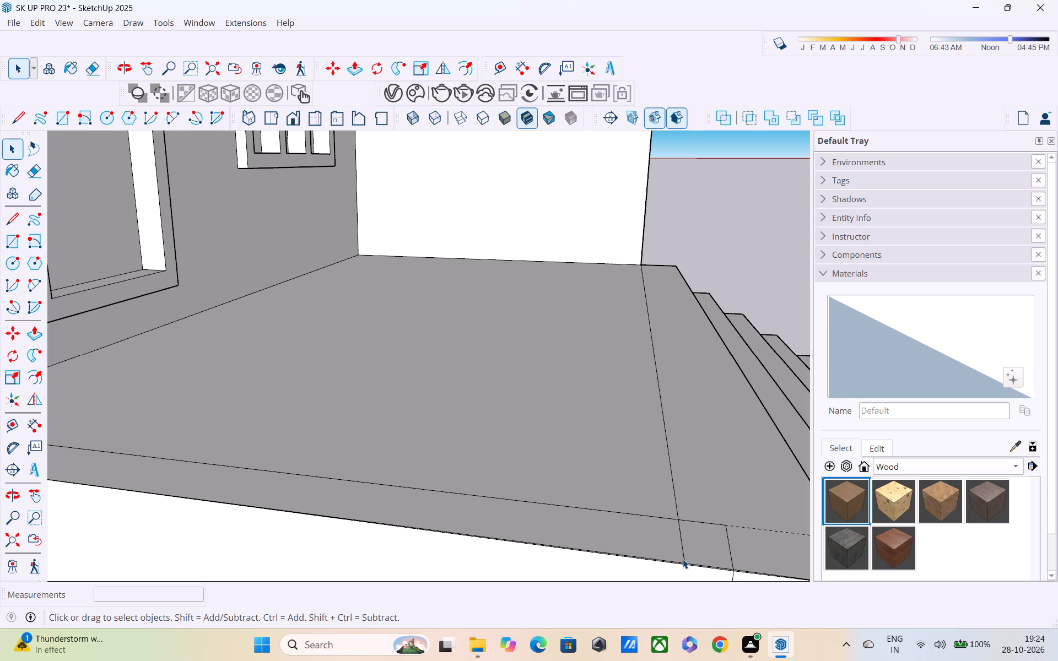
Delete the long stray line running just inside the porch's outer side edge, on the house side of the new cross line.
middle_click_drag(683, 559, 690, 551, "shift")
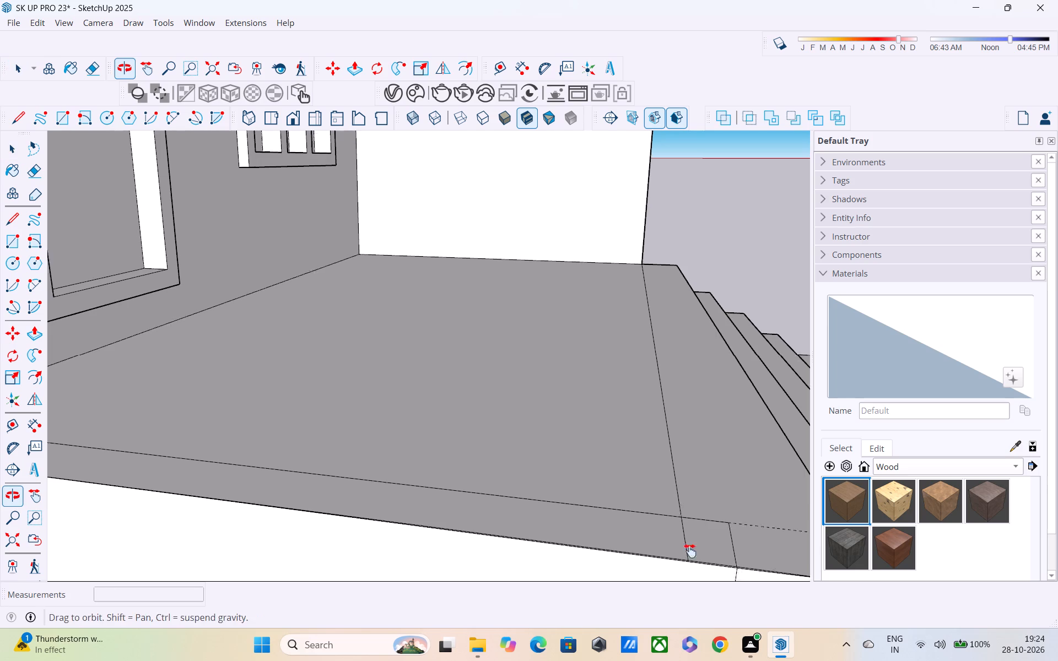
middle_click_drag(690, 551, 726, 490, "shift")
middle_click_drag(731, 486, 680, 456)
middle_click_drag(680, 440, 638, 442)
scroll(678, 479, "down", 1)
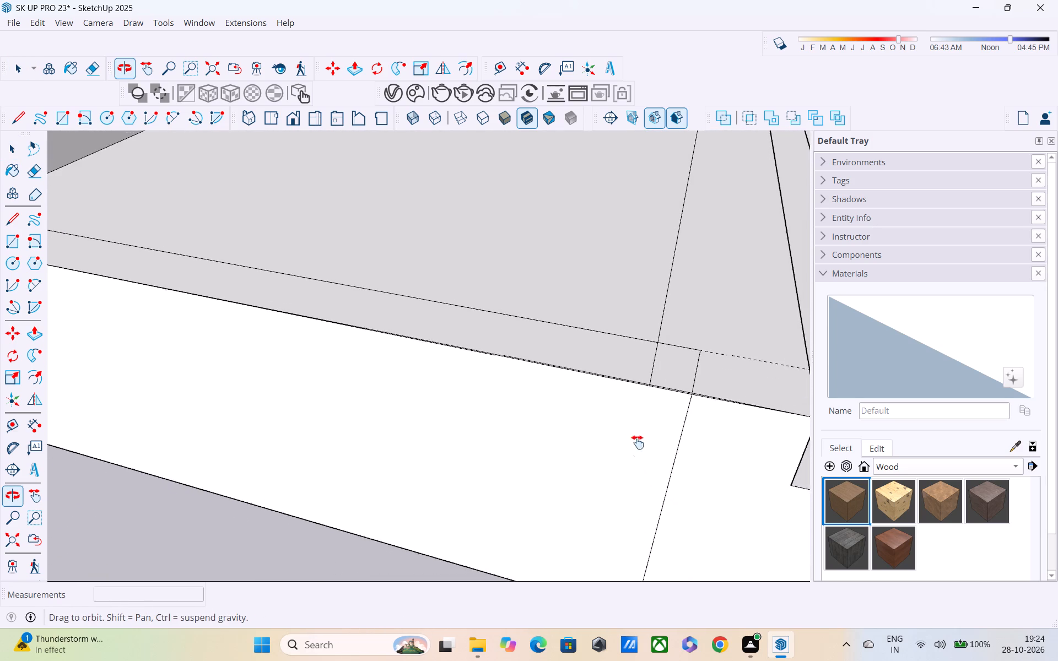
middle_click_drag(638, 442, 638, 442)
middle_click_drag(650, 450, 688, 575, "shift")
scroll(683, 492, "up", 2)
middle_click_drag(682, 491, 636, 465)
scroll(617, 521, "up", 4)
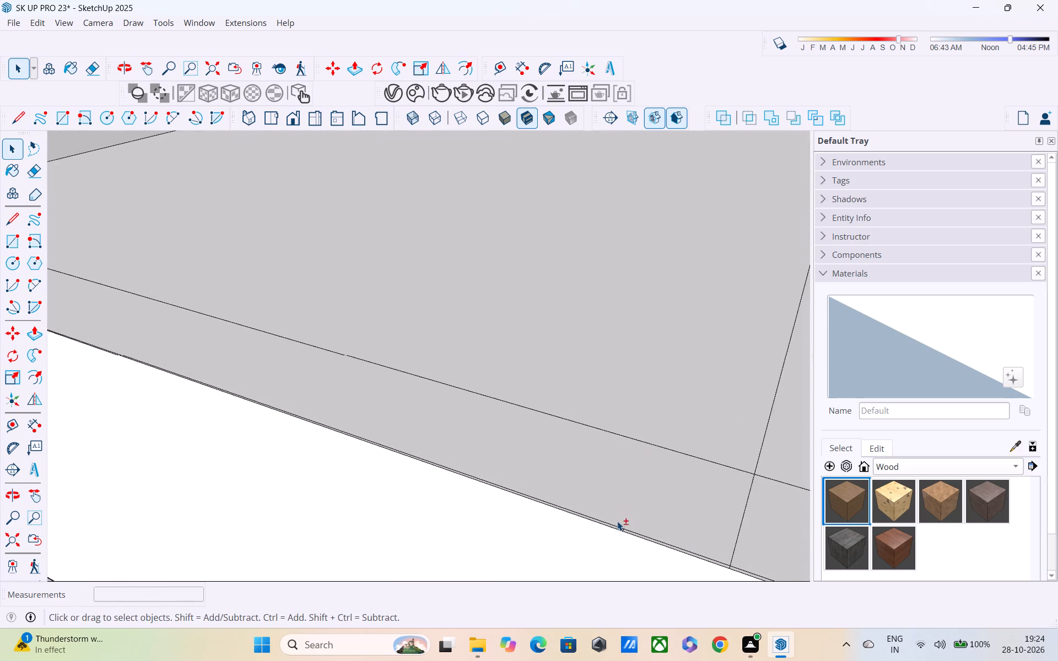
scroll(604, 525, "up", 4)
middle_click_drag(605, 532, 600, 485)
scroll(605, 483, "up", 7)
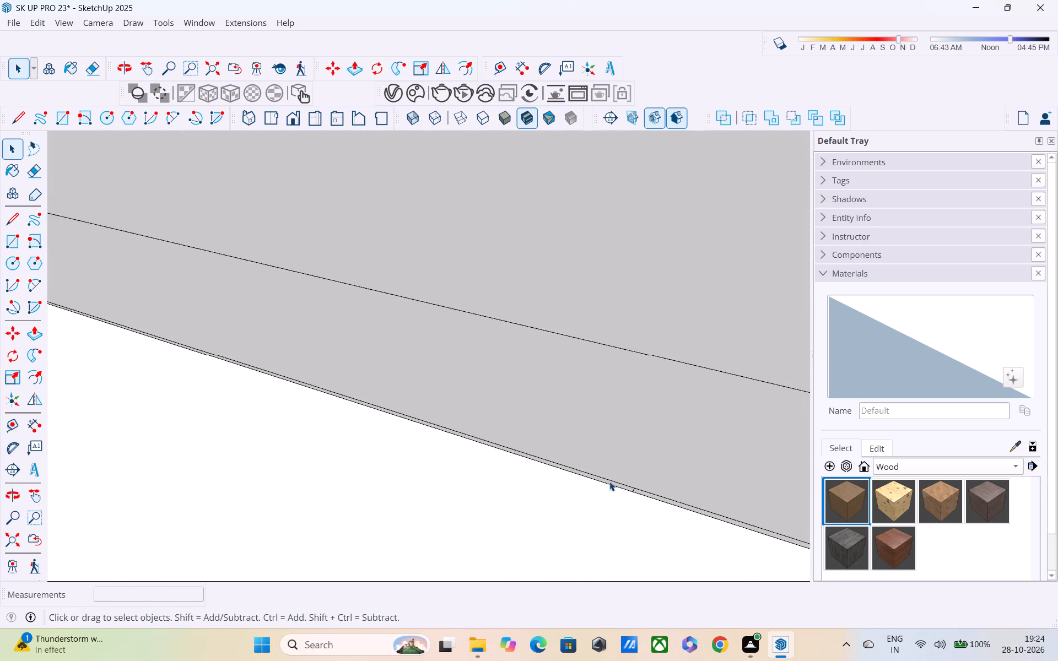
scroll(609, 481, "up", 5)
middle_click_drag(612, 483, 448, 559)
scroll(457, 540, "down", 5)
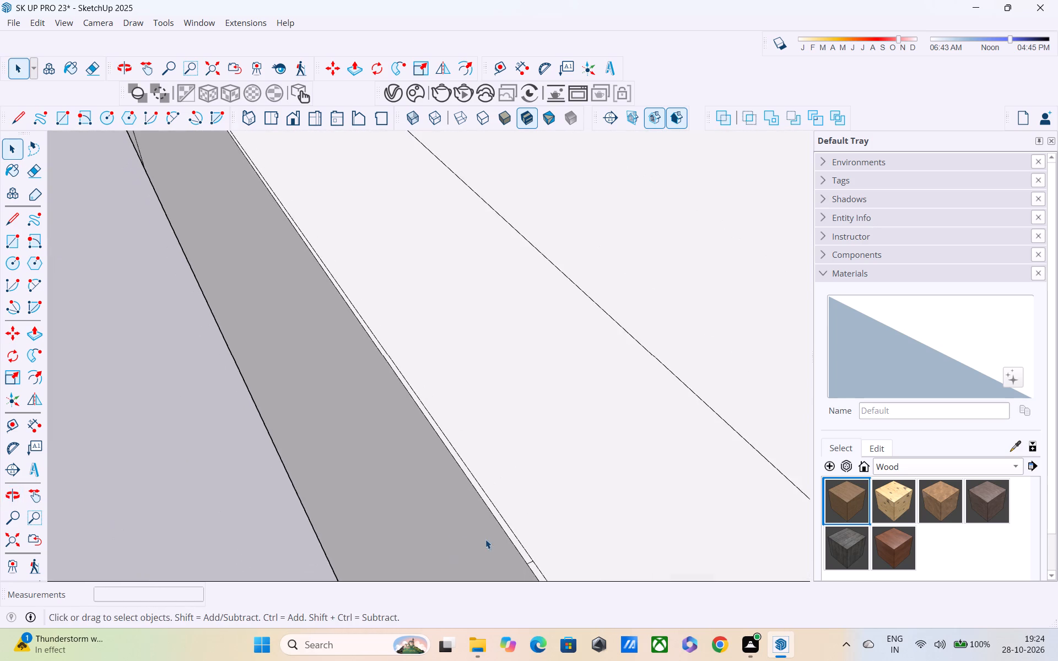
middle_click_drag(489, 535, 346, 390)
scroll(338, 391, "up", 4)
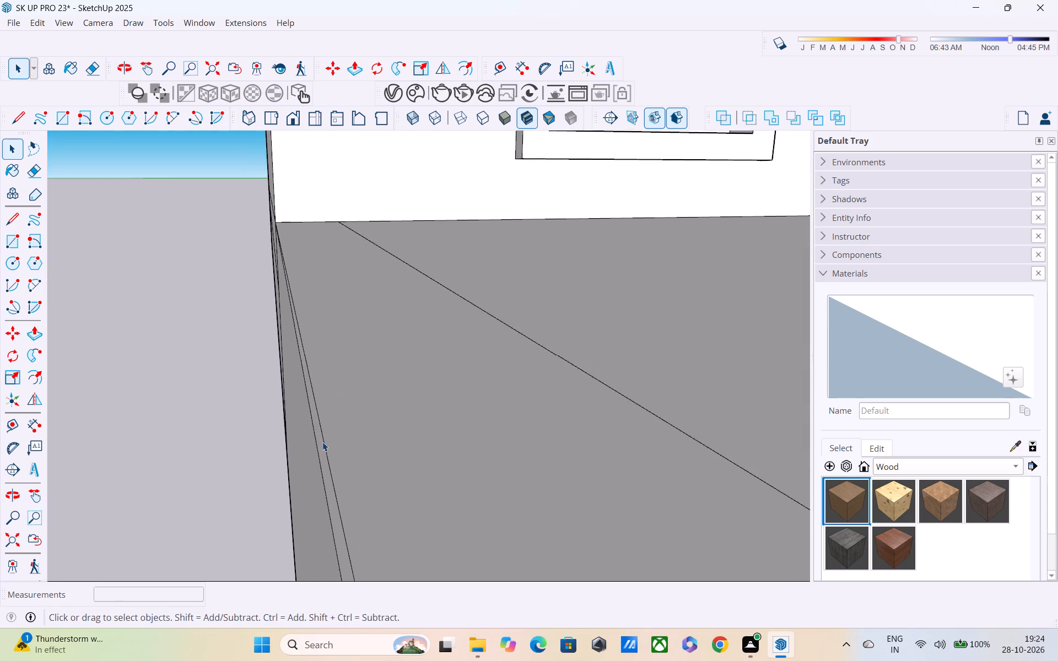
scroll(322, 442, "up", 4)
left_click(335, 480)
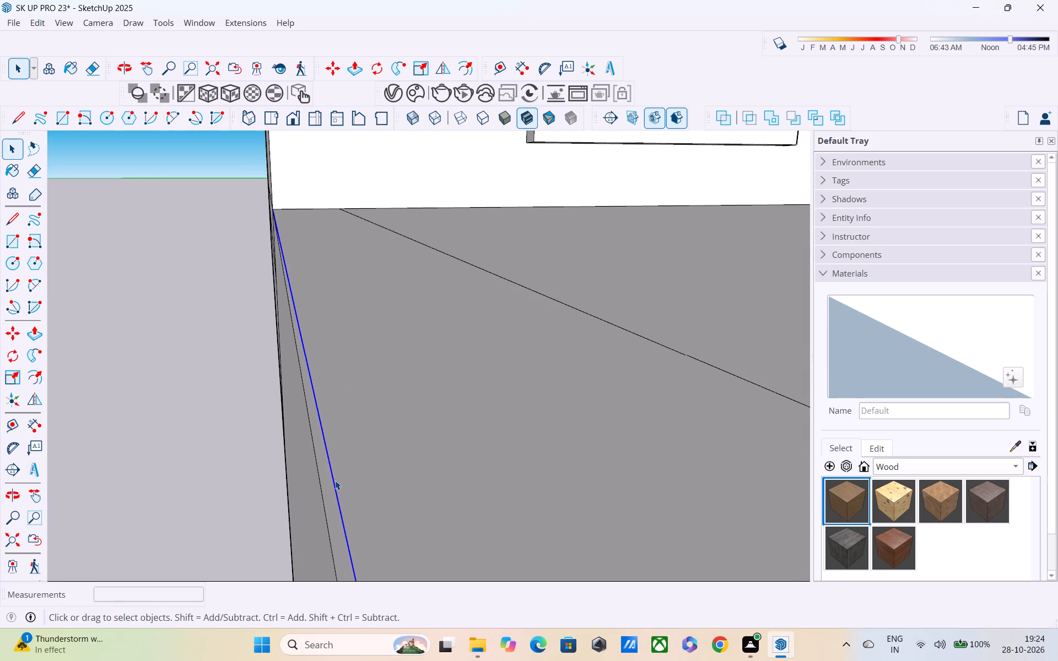
key("Delete")
Delete the leftover sliver lines and short end stub running just inside the porch's outer side edge.
scroll(343, 476, "down", 5)
scroll(369, 427, "down", 10)
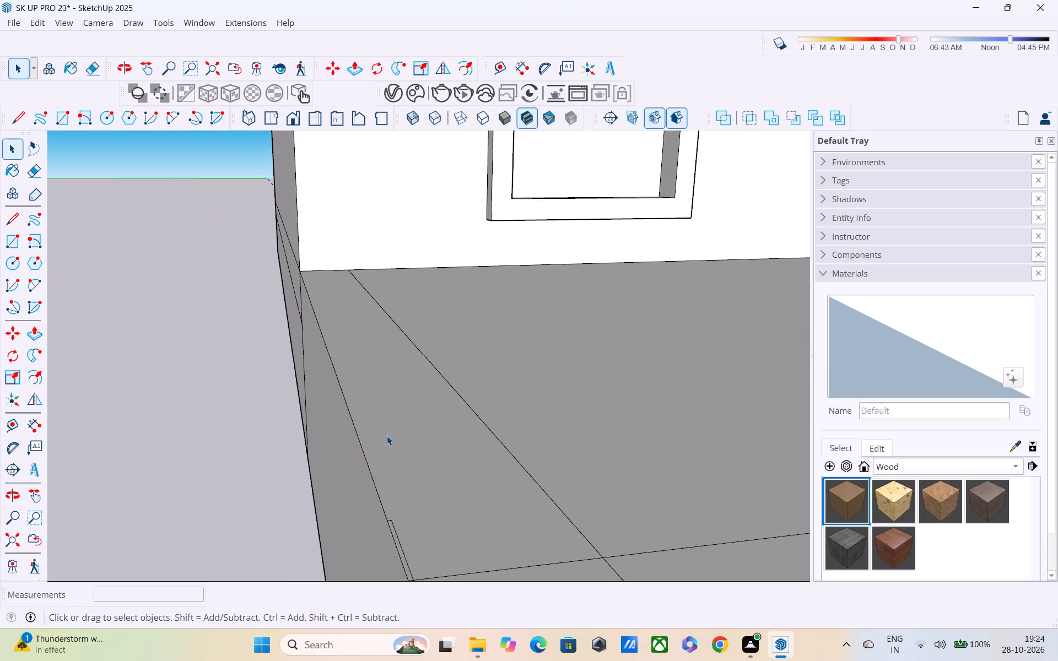
middle_click_drag(394, 442, 394, 318)
scroll(404, 332, "down", 2)
scroll(450, 440, "up", 3)
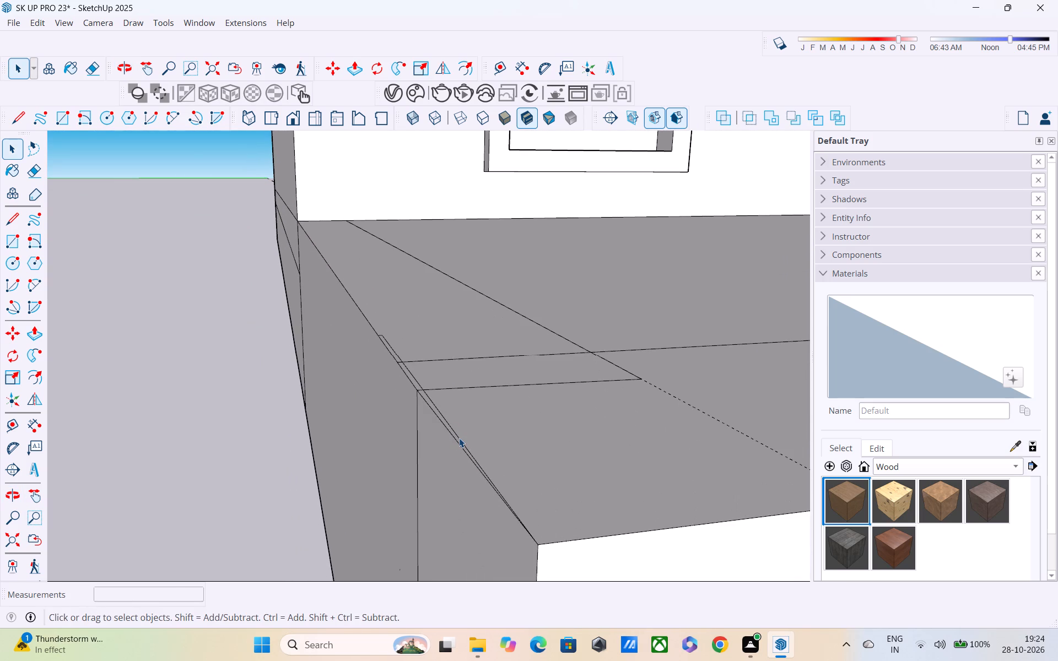
left_click(459, 438)
key("Delete")
scroll(451, 434, "up", 4)
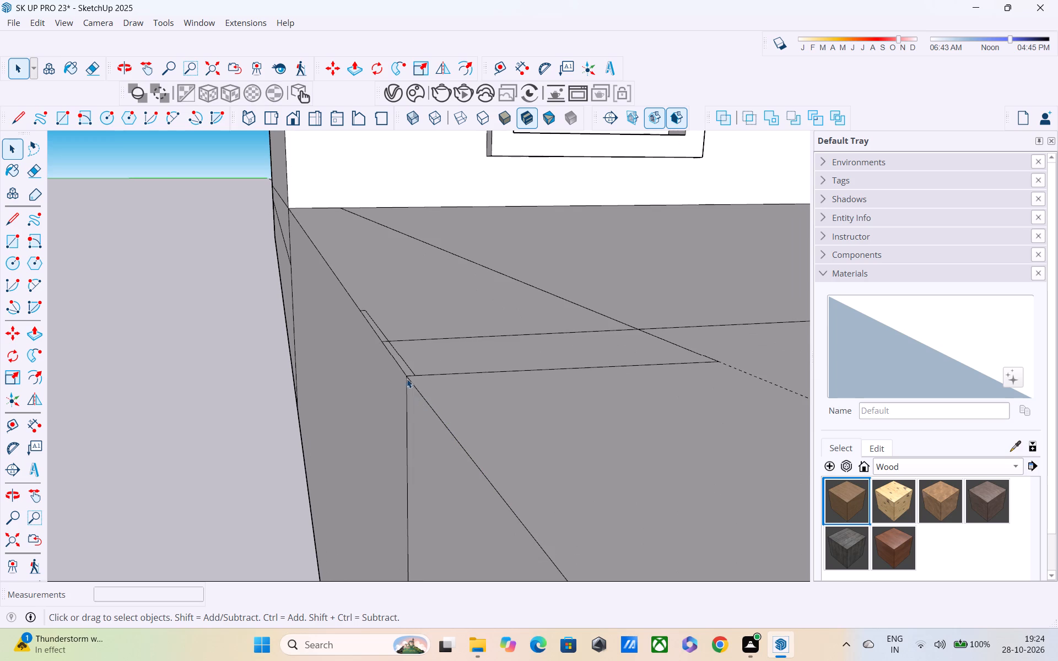
left_click(400, 358)
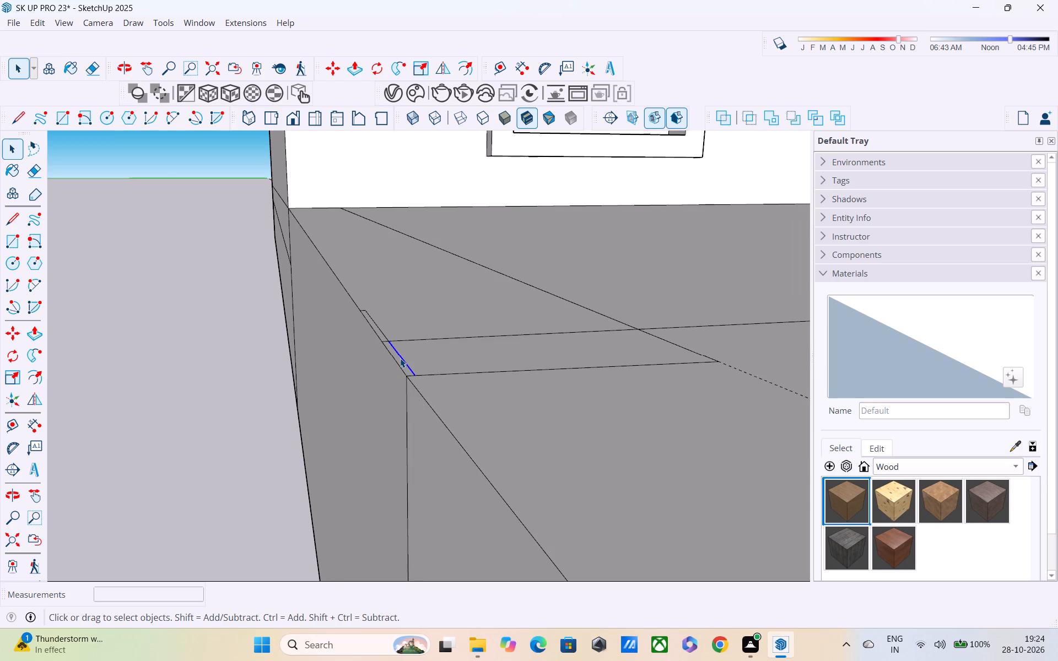
key("Delete")
scroll(384, 328, "up", 3)
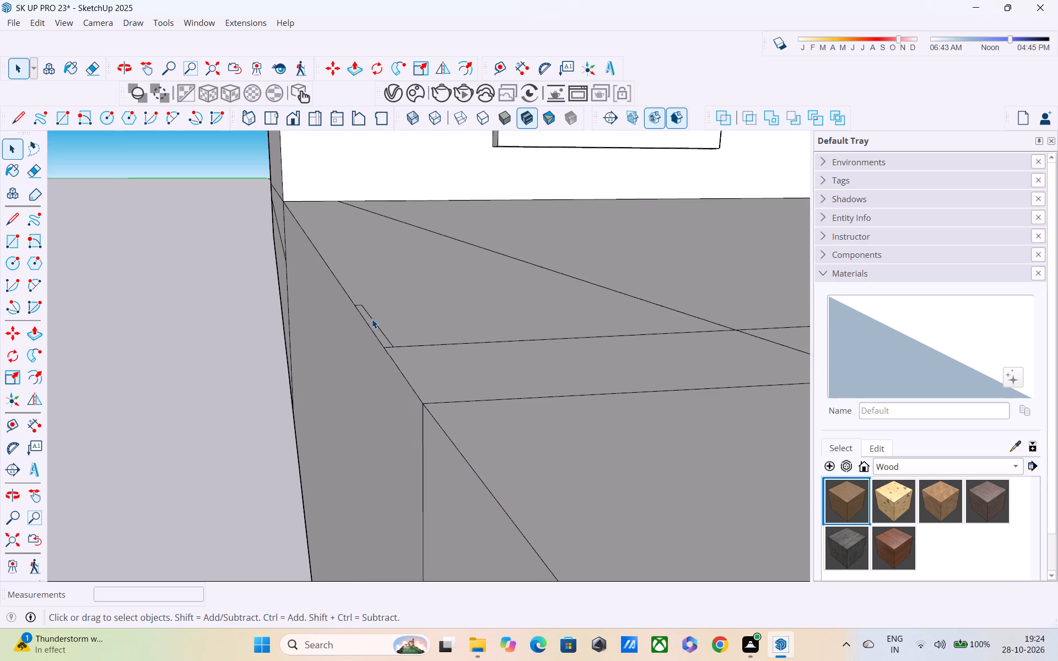
left_click(372, 319)
key("Delete")
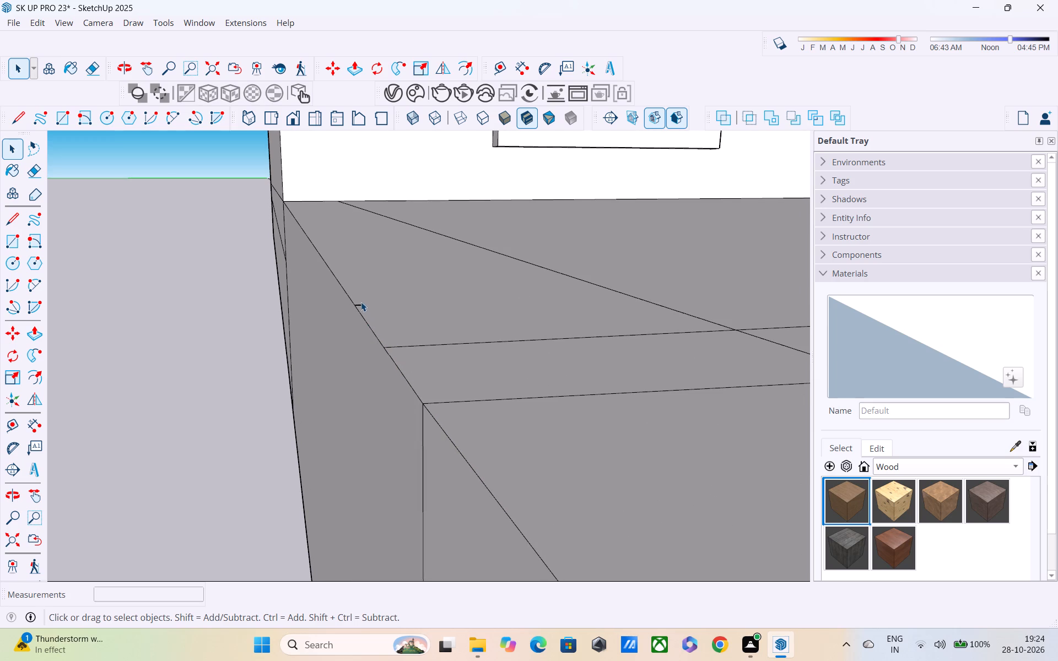
left_click(359, 305)
key("Delete")
Delete the short segment that carries the porch floor's cross line over the edge strip to the outer edge.
scroll(360, 305, "down", 3)
middle_click_drag(388, 323, 494, 395)
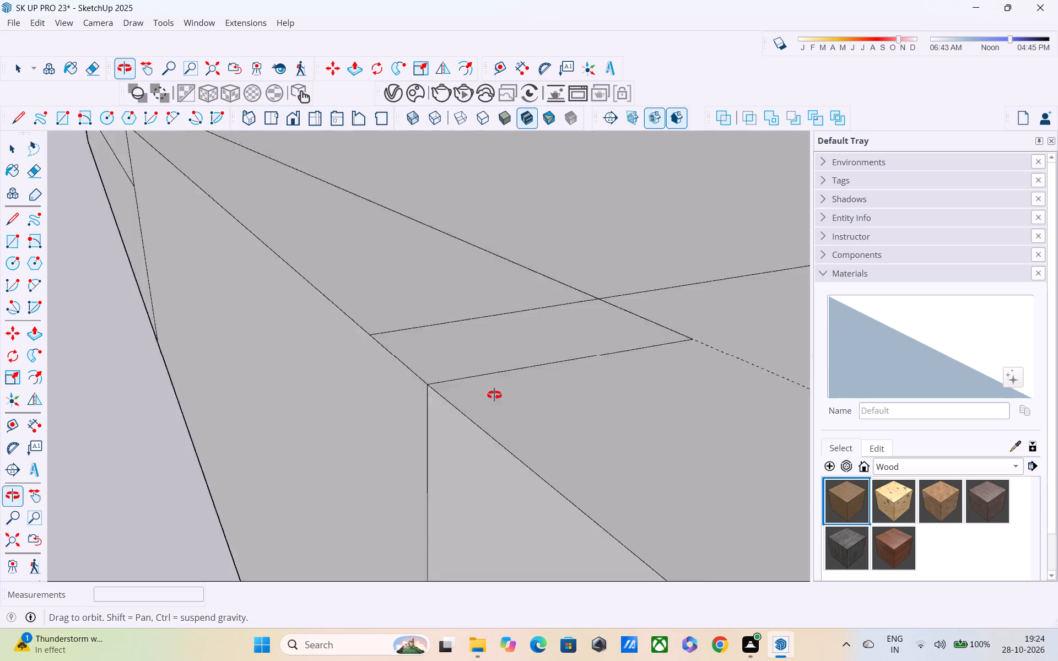
middle_click_drag(494, 395, 556, 427)
scroll(557, 426, "up", 1)
scroll(558, 370, "down", 4)
middle_click_drag(561, 366, 699, 408)
middle_click_drag(666, 314, 845, 334)
middle_click_drag(606, 383, 700, 397, "shift")
scroll(623, 315, "up", 3)
left_click(611, 305)
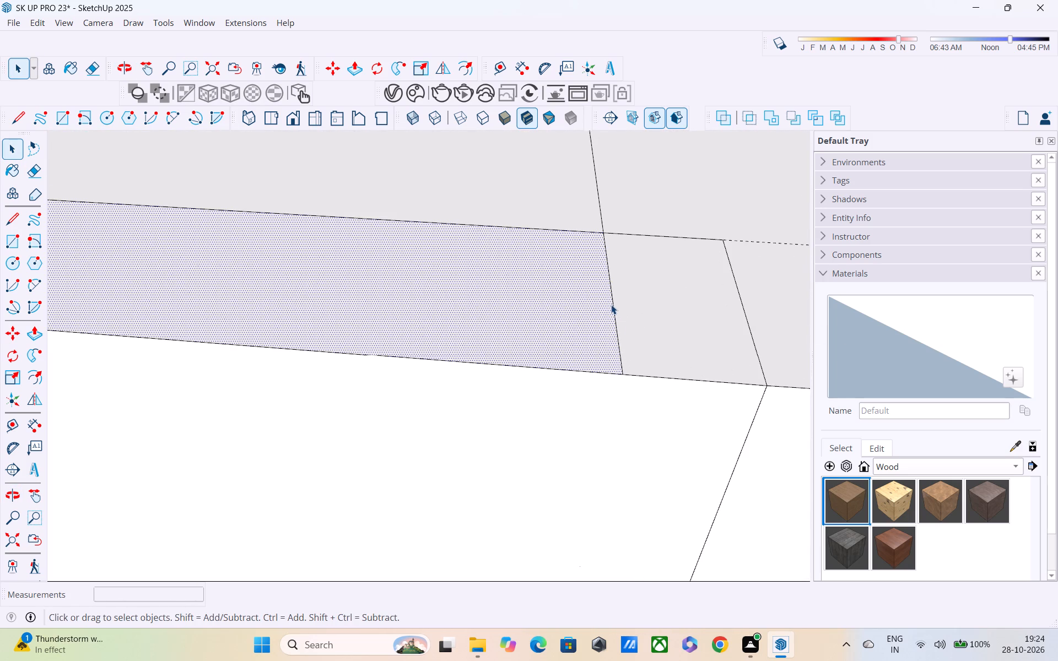
left_click(616, 308)
left_click(616, 316)
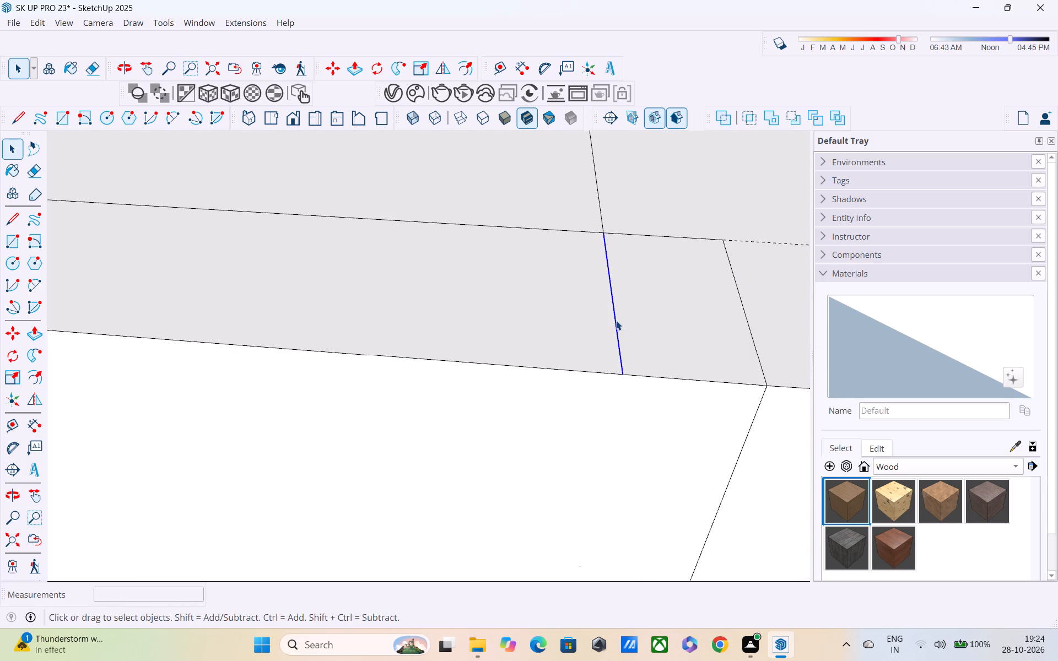
key("Delete")
Copy the short cross line at the edge strip's stair end about 1' 8" along the strip toward the house wall.
scroll(621, 322, "down", 10)
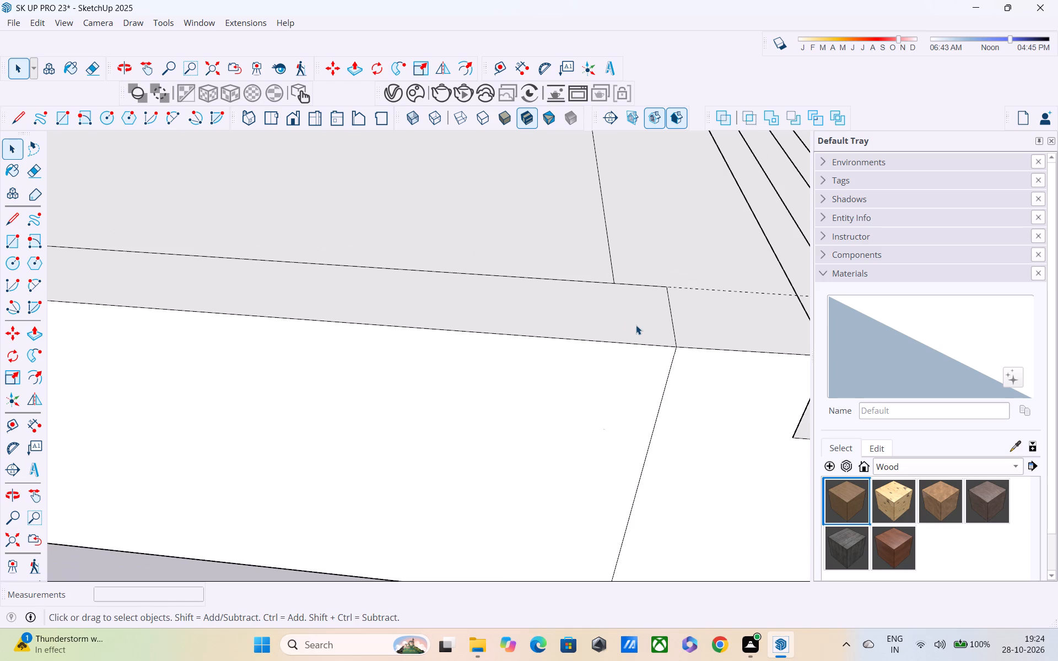
middle_click_drag(636, 325, 826, 329)
scroll(824, 329, "up", 1, "shift")
scroll(721, 306, "down", 2)
middle_click_drag(717, 313, 554, 330)
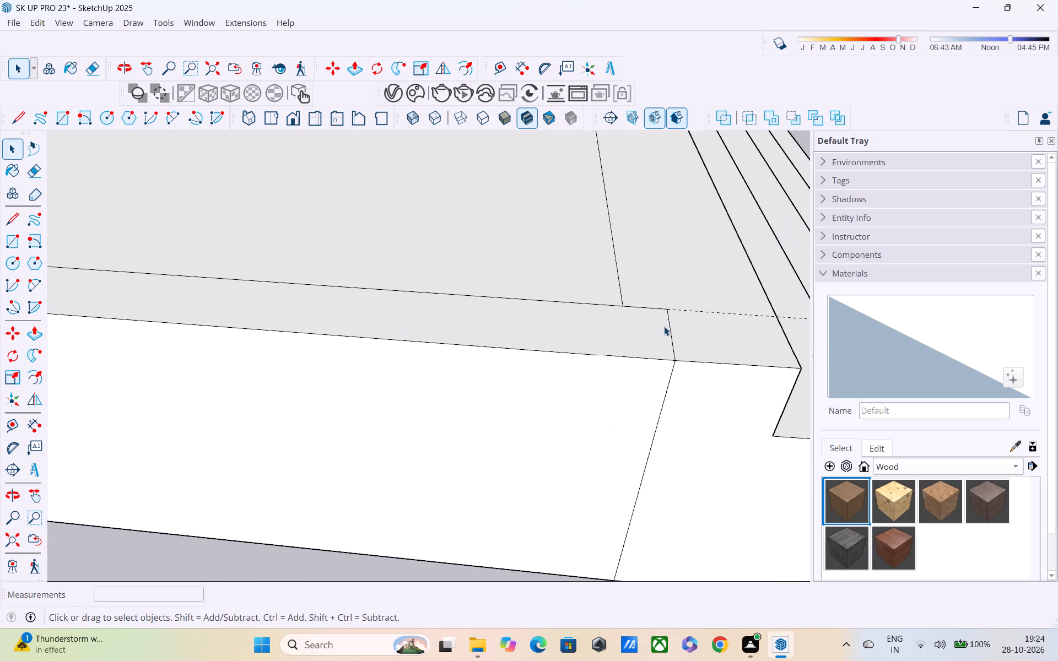
scroll(672, 334, "down", 2)
middle_click_drag(672, 334, 738, 377, "shift")
scroll(719, 343, "down", 6)
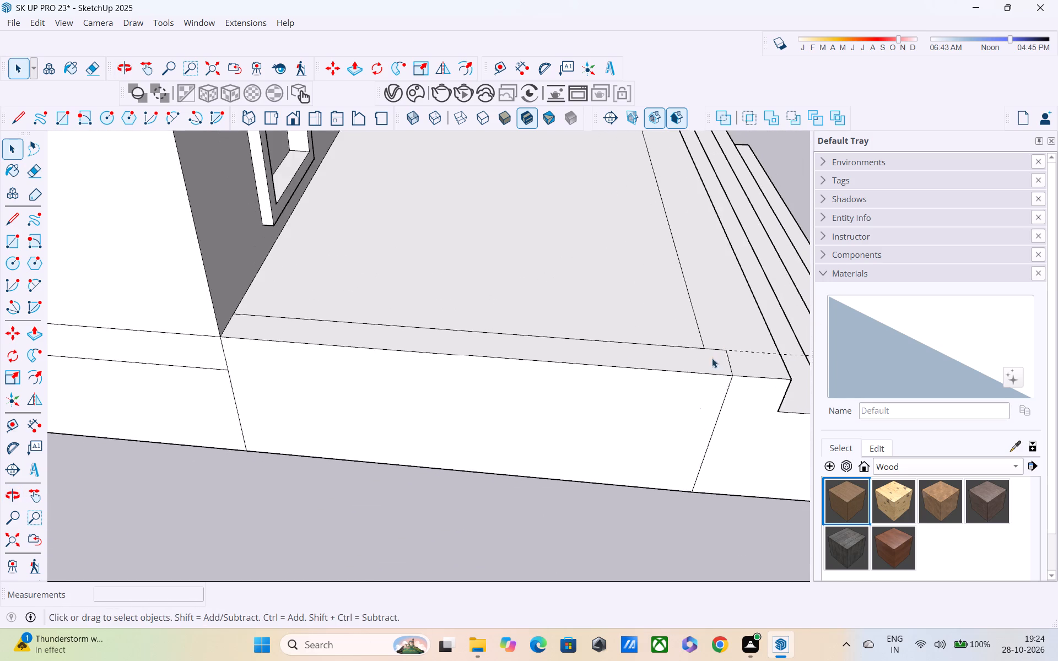
middle_click_drag(738, 431, 744, 503, "shift")
scroll(572, 384, "down", 3)
middle_click_drag(572, 386, 574, 453)
middle_click_drag(572, 443, 577, 380)
scroll(577, 380, "up", 1)
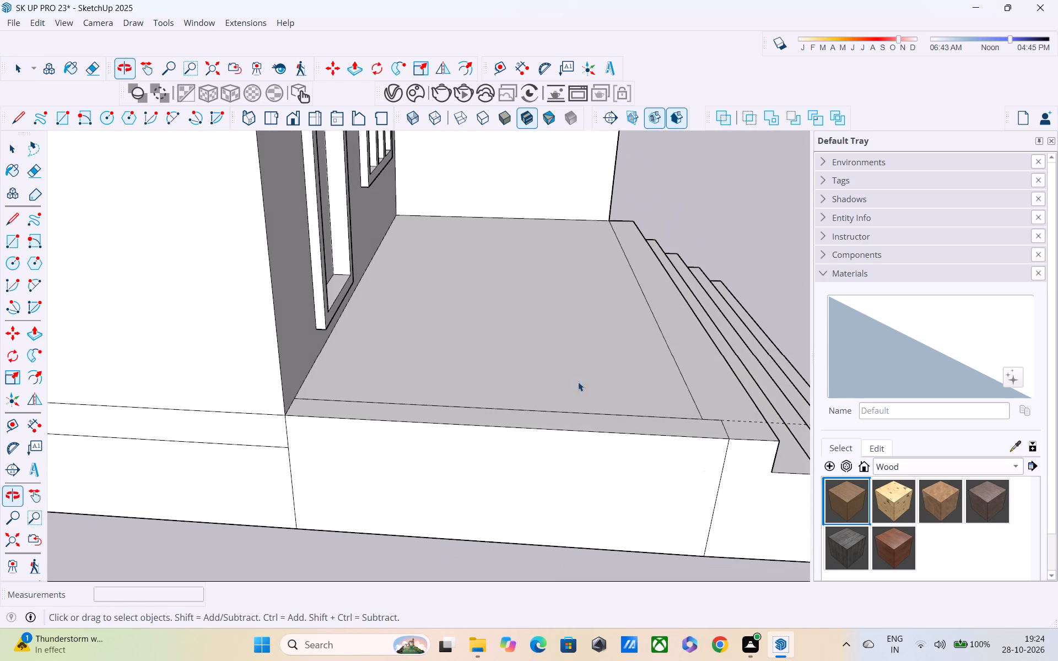
left_click(725, 428)
key("m")
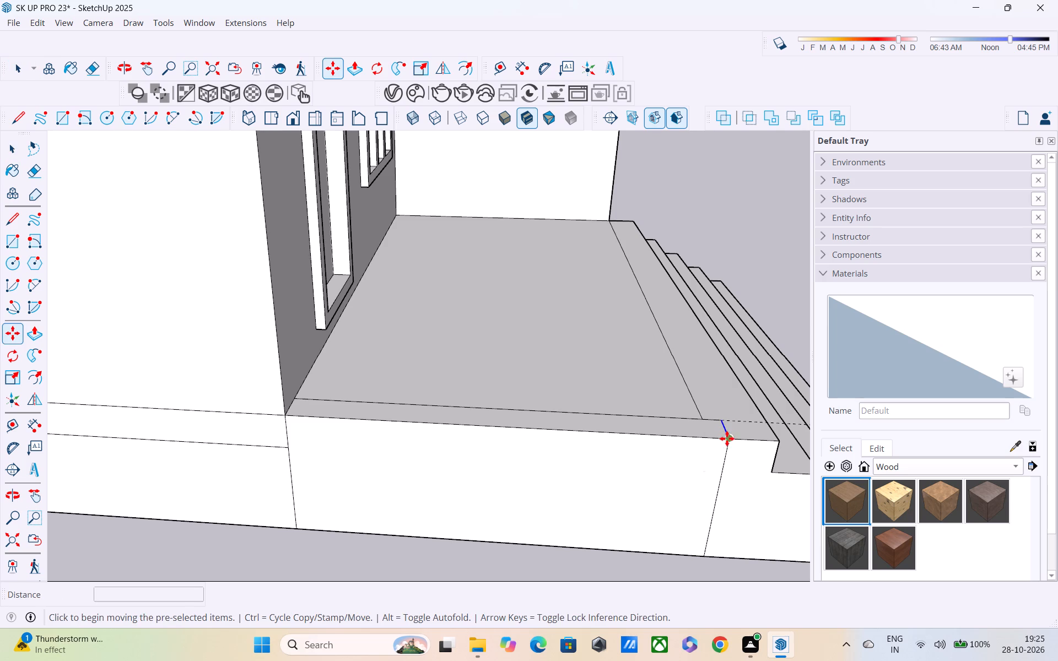
left_click(727, 438)
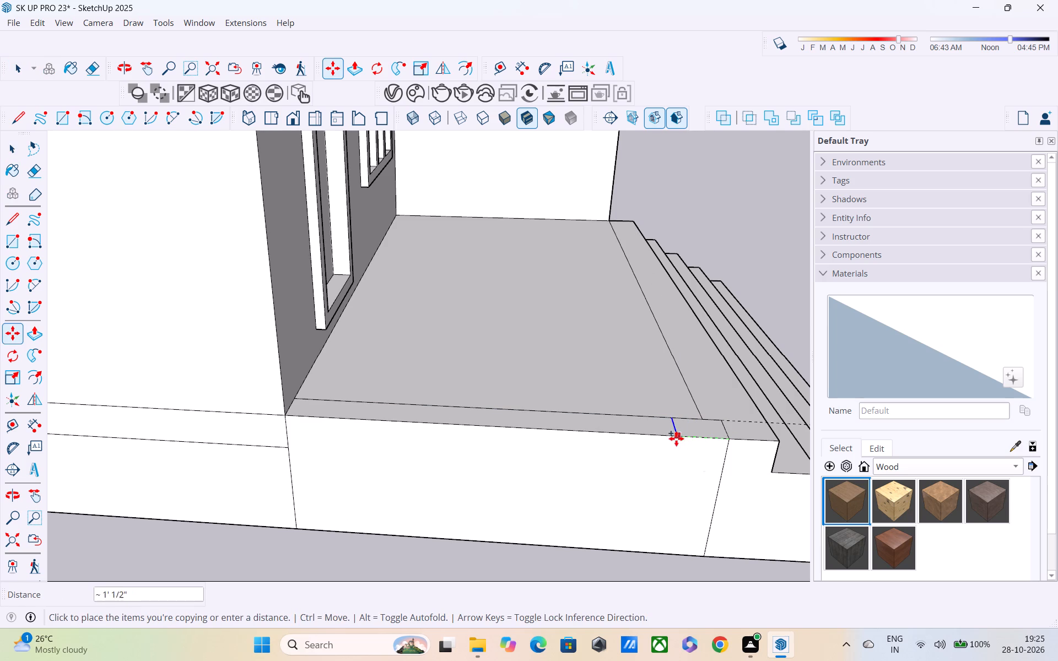
left_click(639, 432)
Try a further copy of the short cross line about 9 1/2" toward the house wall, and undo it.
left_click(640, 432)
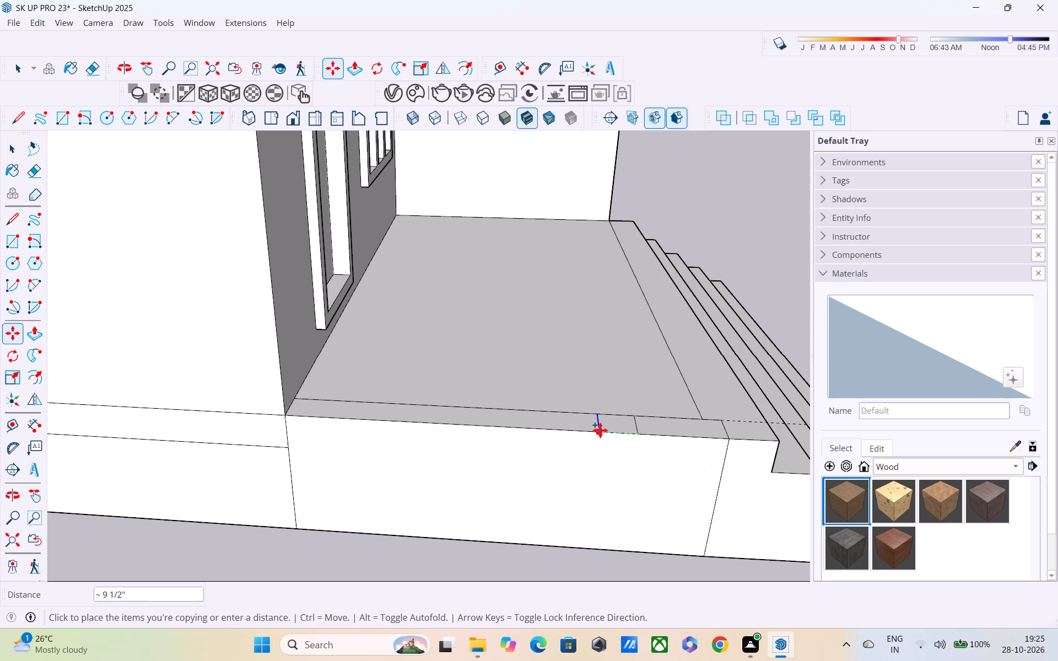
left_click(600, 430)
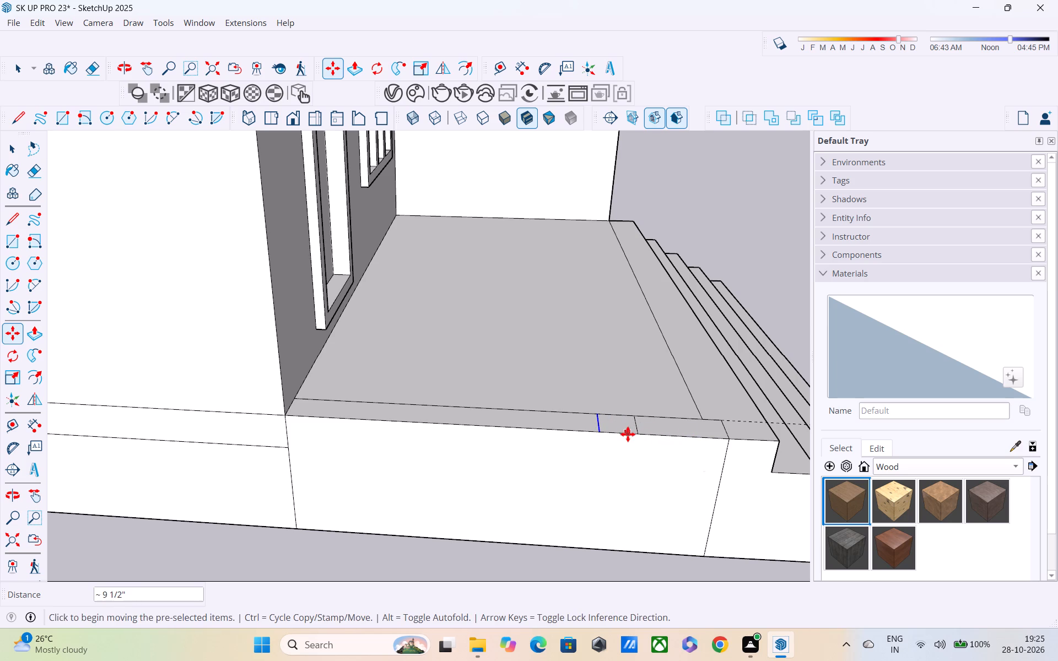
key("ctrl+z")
Copy the new short cross line about 6 3/4" toward the house wall to outline the post footprint on the edge strip.
key("space")
left_click(638, 426)
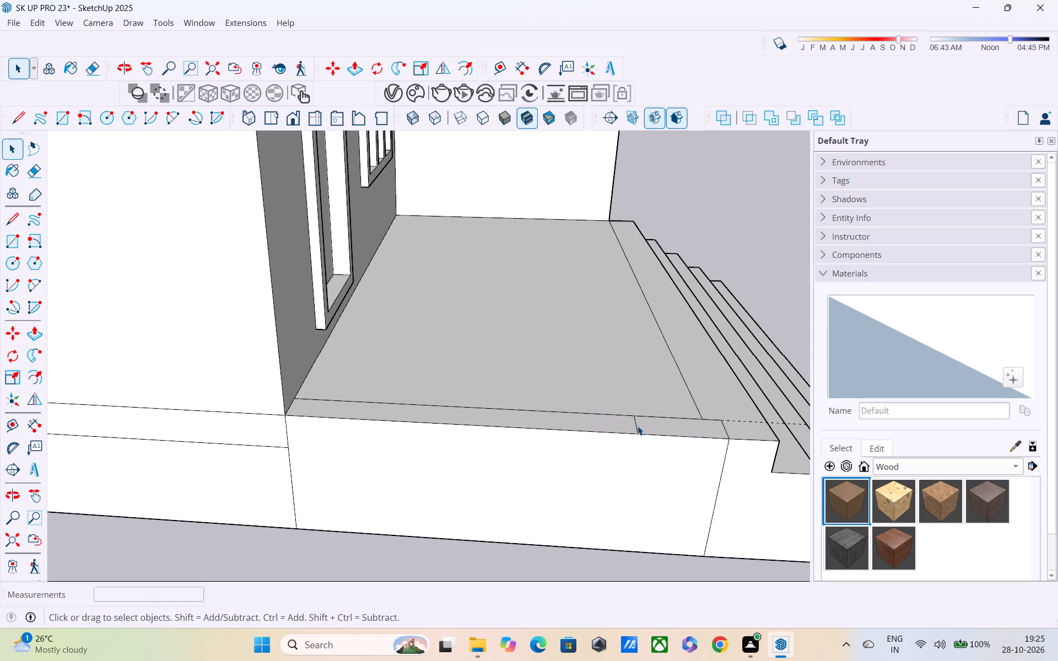
key("m")
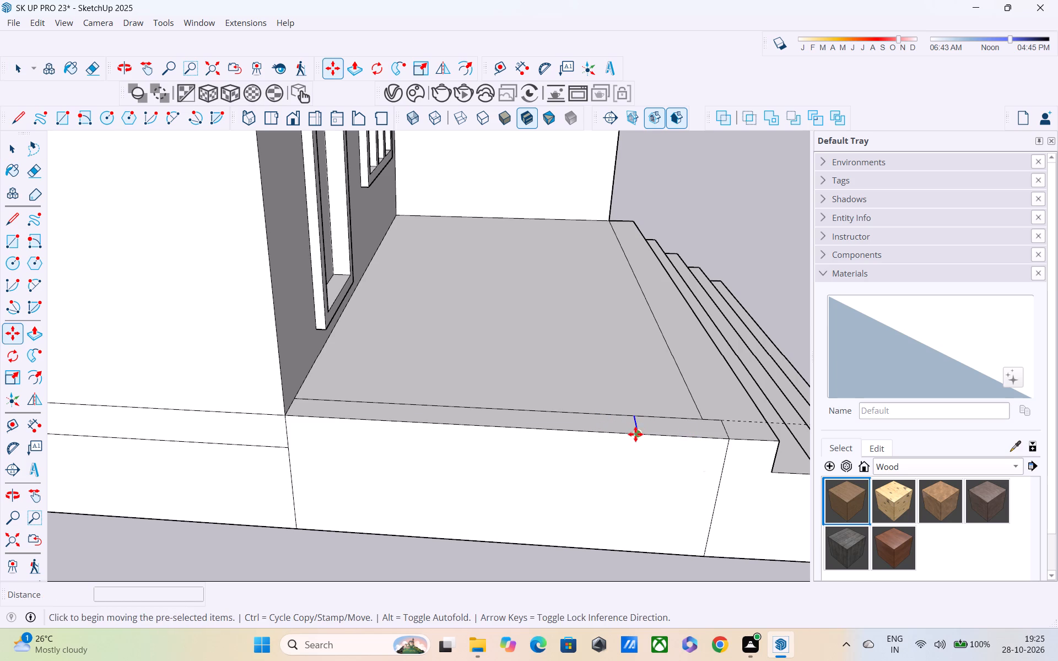
left_click(638, 433)
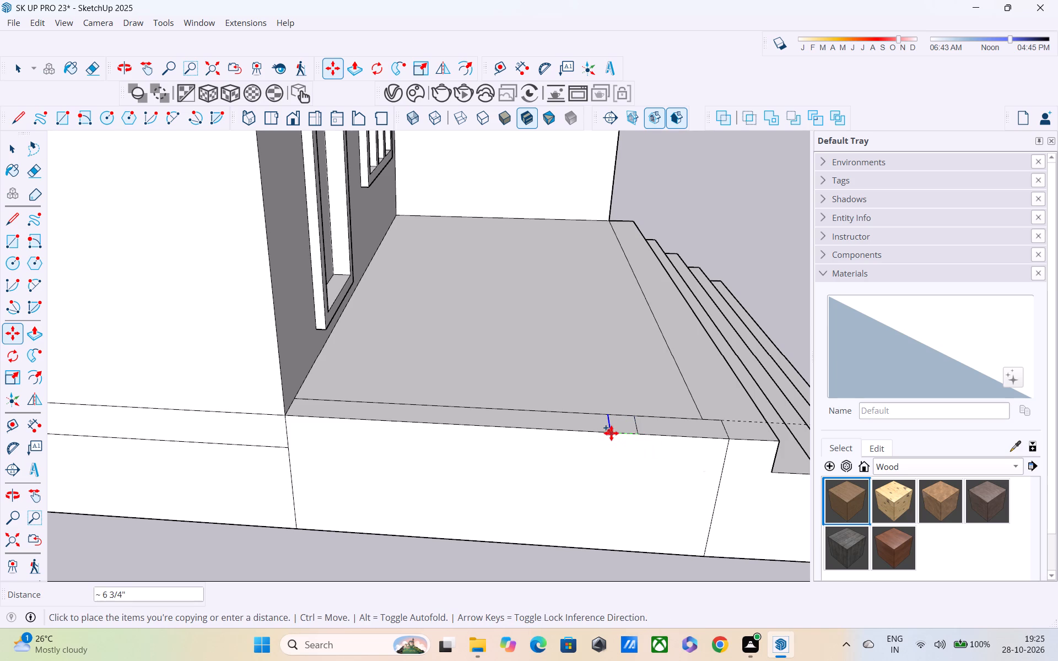
left_click(611, 433)
Push/Pull the small post footprint on the porch edge strip up 10' to meet the first-floor slab.
key("p")
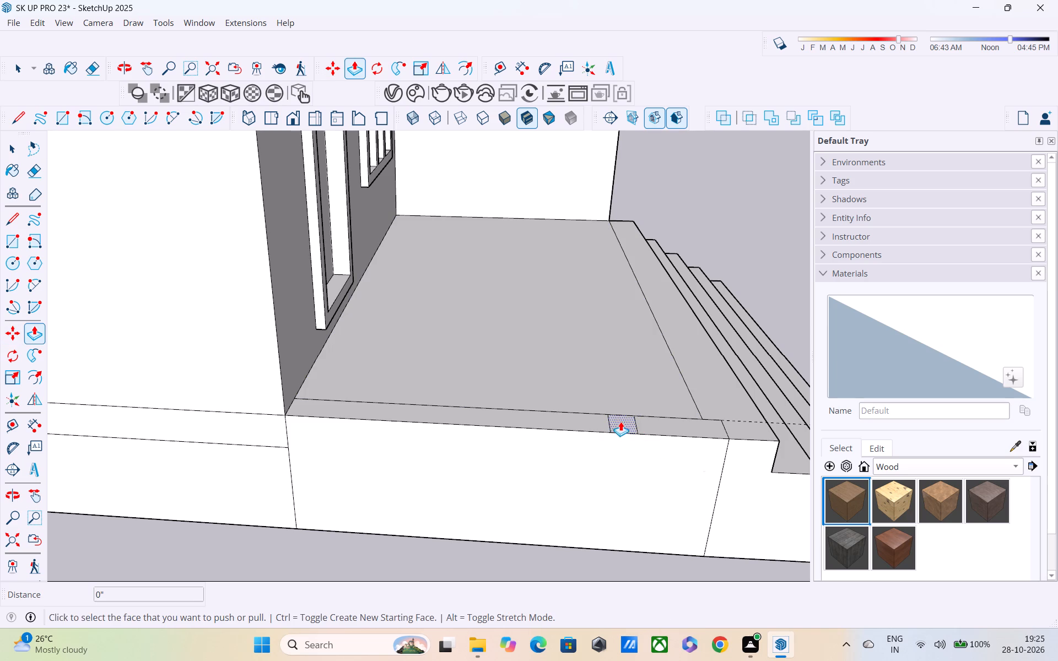
left_click(620, 424)
scroll(625, 311, "down", 5)
middle_click_drag(625, 313, 665, 450)
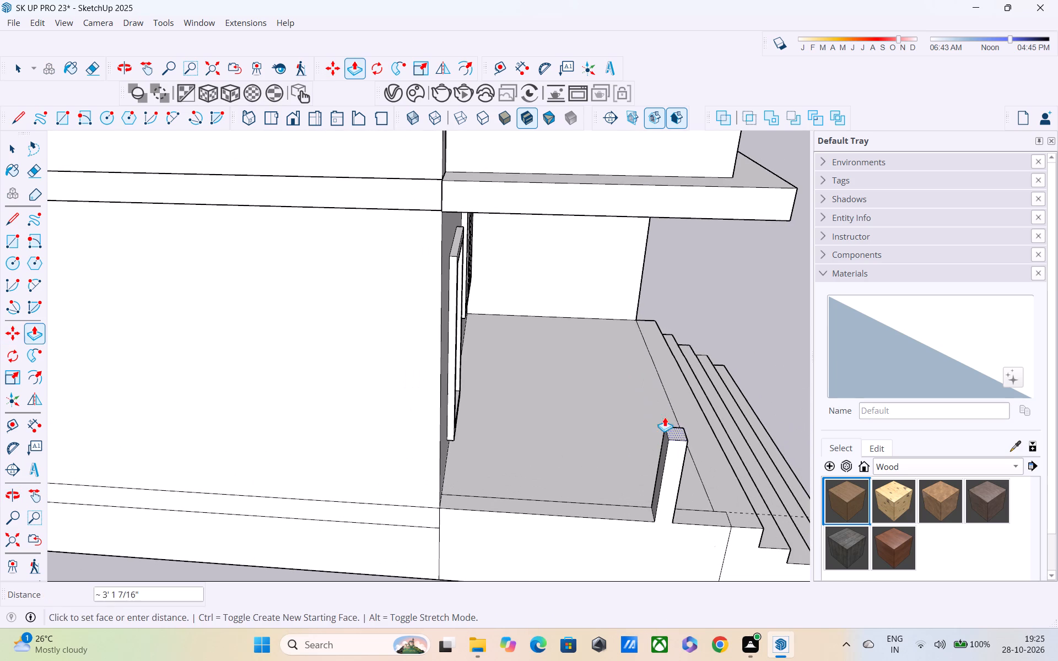
left_click(665, 219)
middle_click_drag(701, 371, 701, 284)
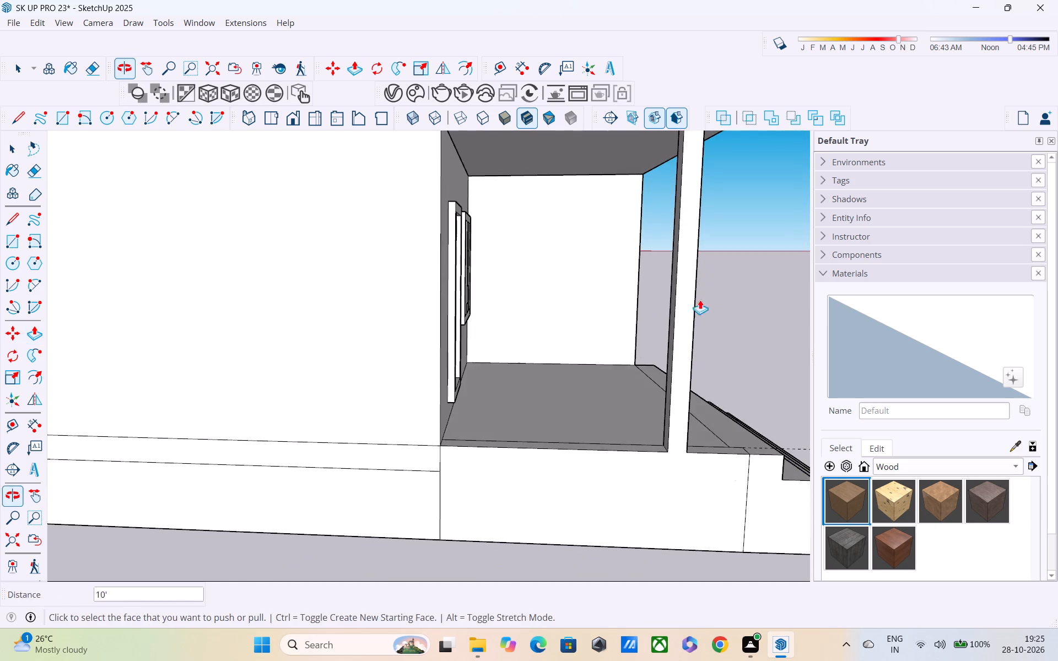
Push/Pull the edge strip between the house wall and the post up 2' as a parapet wall.
key("space")
middle_click_drag(632, 438, 629, 487)
scroll(622, 500, "up", 2)
key("p")
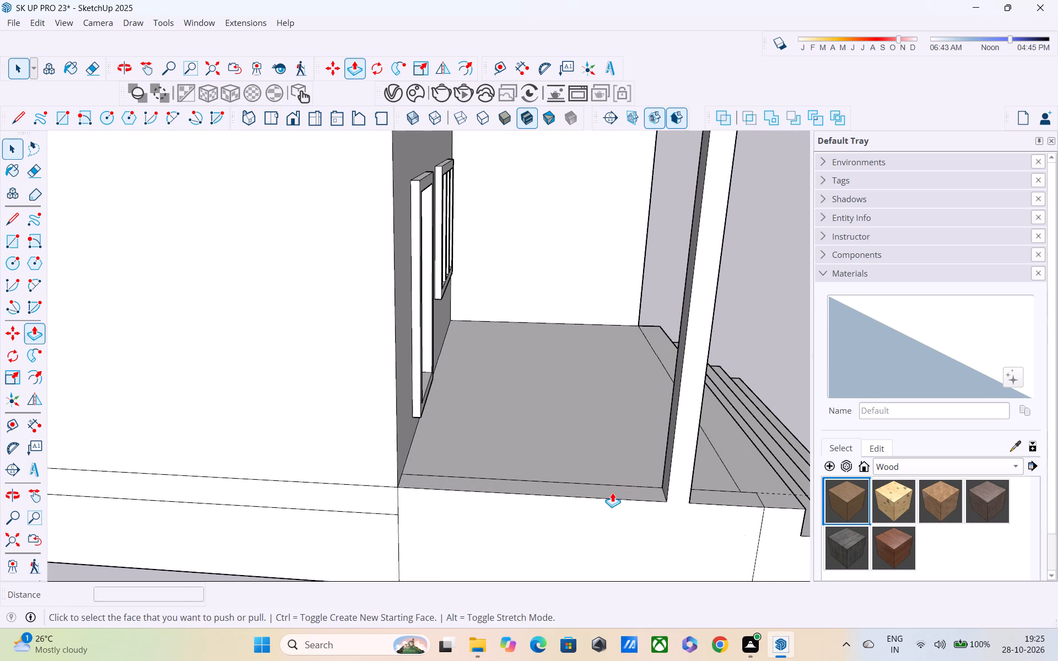
left_click(614, 486)
middle_click_drag(634, 423, 630, 419)
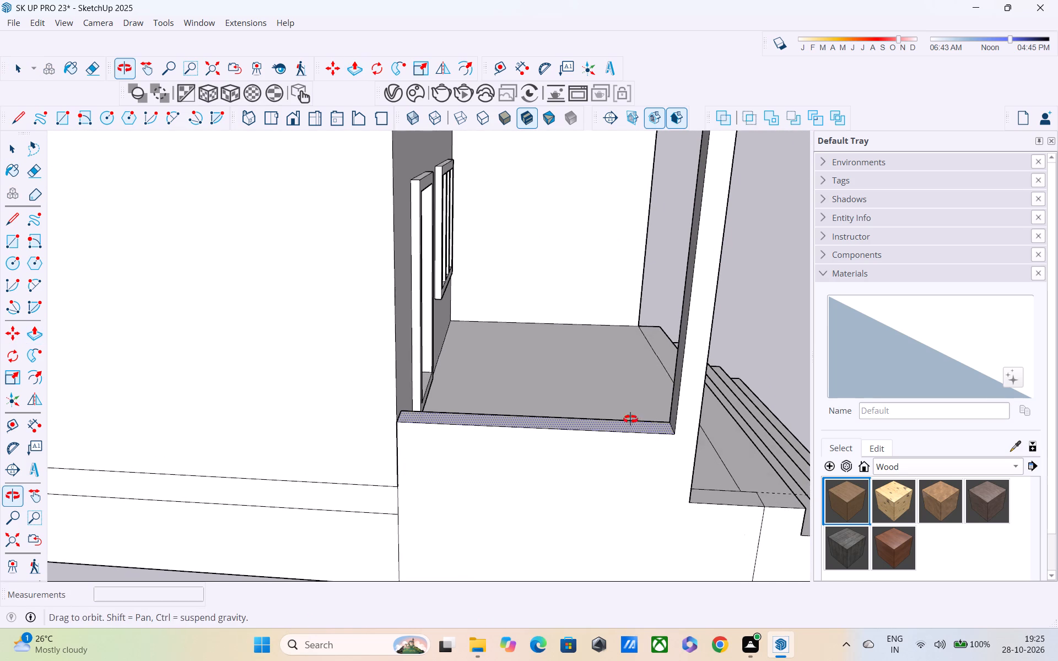
middle_click_drag(630, 419, 592, 371)
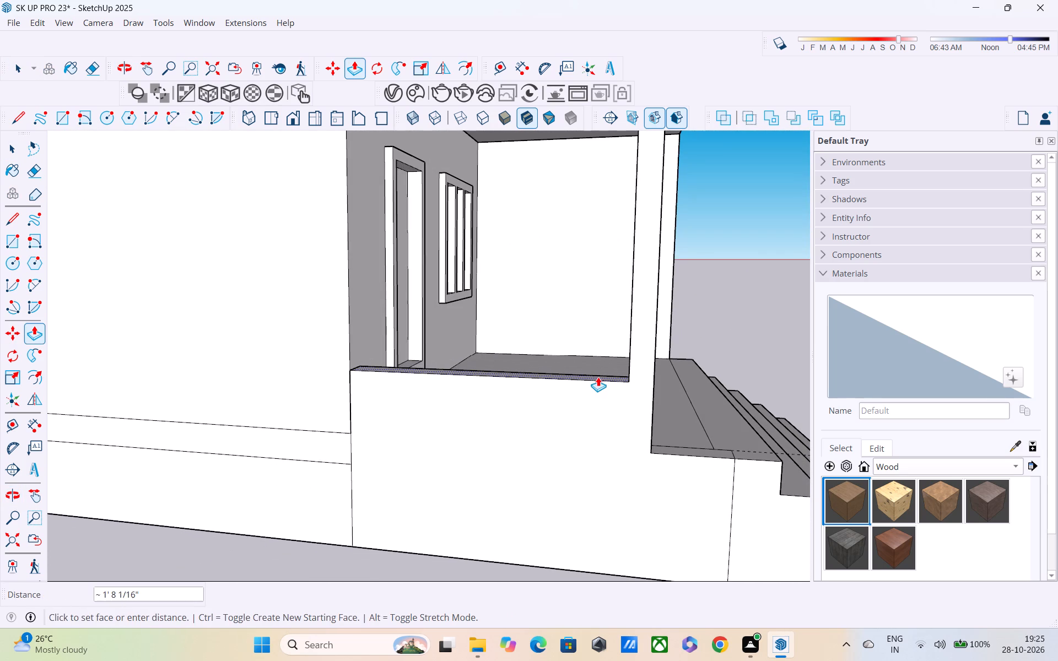
type("2'")
key("Return")
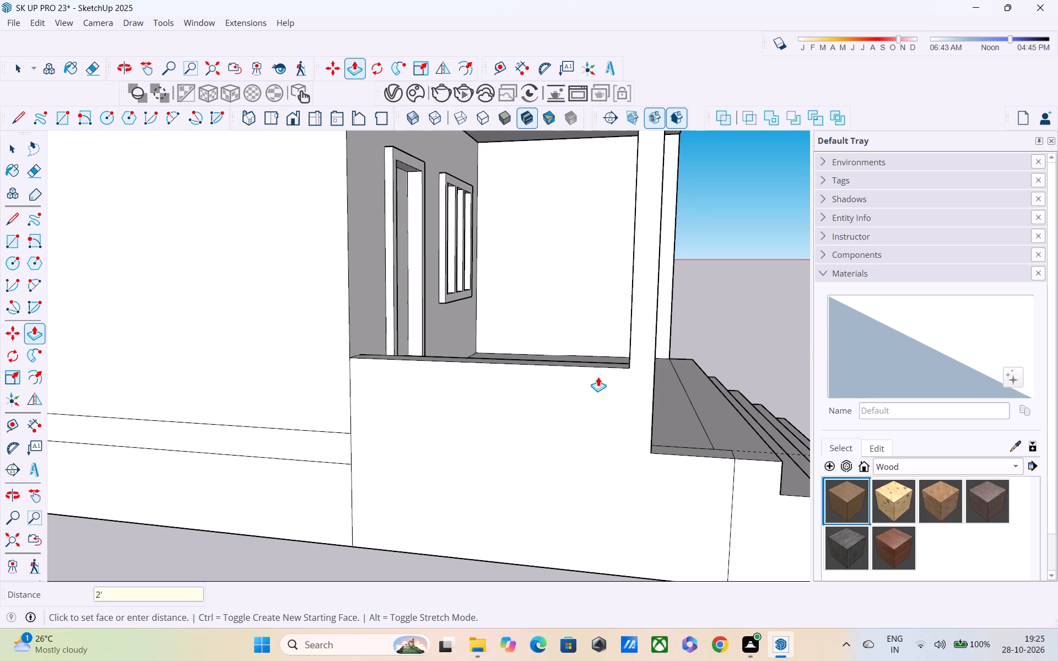
Examine the porch post, parapet wall and entrance steps from the front and side of the house.
scroll(597, 411, "down", 2)
middle_click_drag(607, 408, 246, 497)
scroll(245, 484, "down", 5)
middle_click_drag(260, 502, 301, 394)
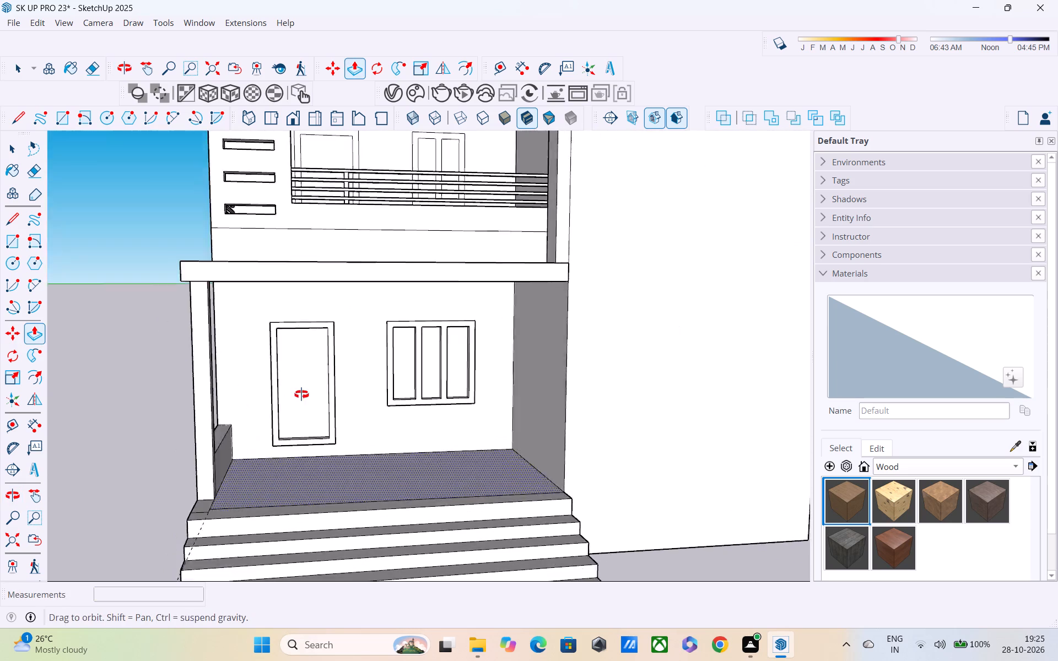
middle_click_drag(301, 394, 314, 390)
scroll(322, 409, "down", 4)
middle_click_drag(306, 457, 444, 472)
scroll(430, 511, "up", 3)
middle_click_drag(407, 539, 459, 492)
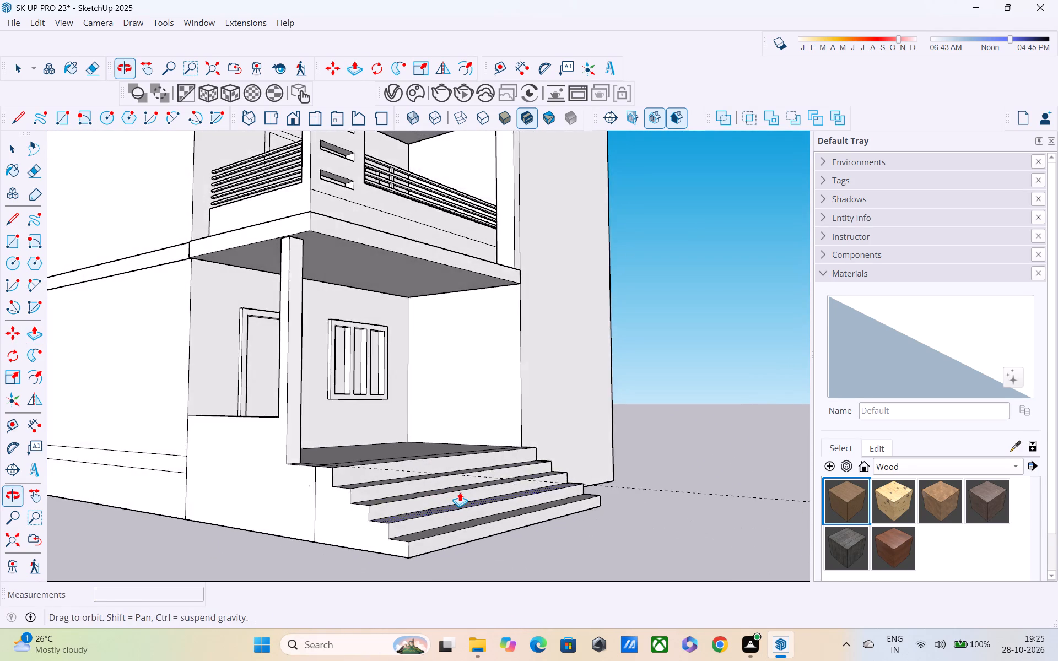
scroll(460, 492, "down", 5)
middle_click_drag(455, 511, 408, 548)
scroll(405, 536, "down", 2)
key("space")
left_click(618, 410)
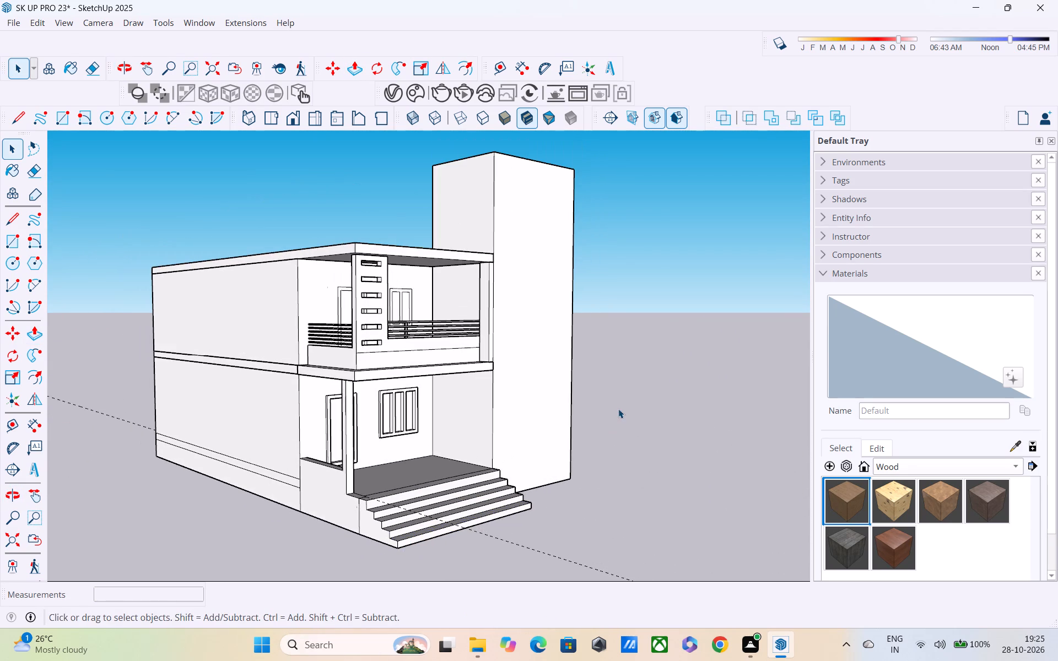
middle_click_drag(569, 458, 455, 438)
scroll(450, 432, "up", 3)
middle_click_drag(450, 432, 357, 437)
scroll(353, 433, "down", 4)
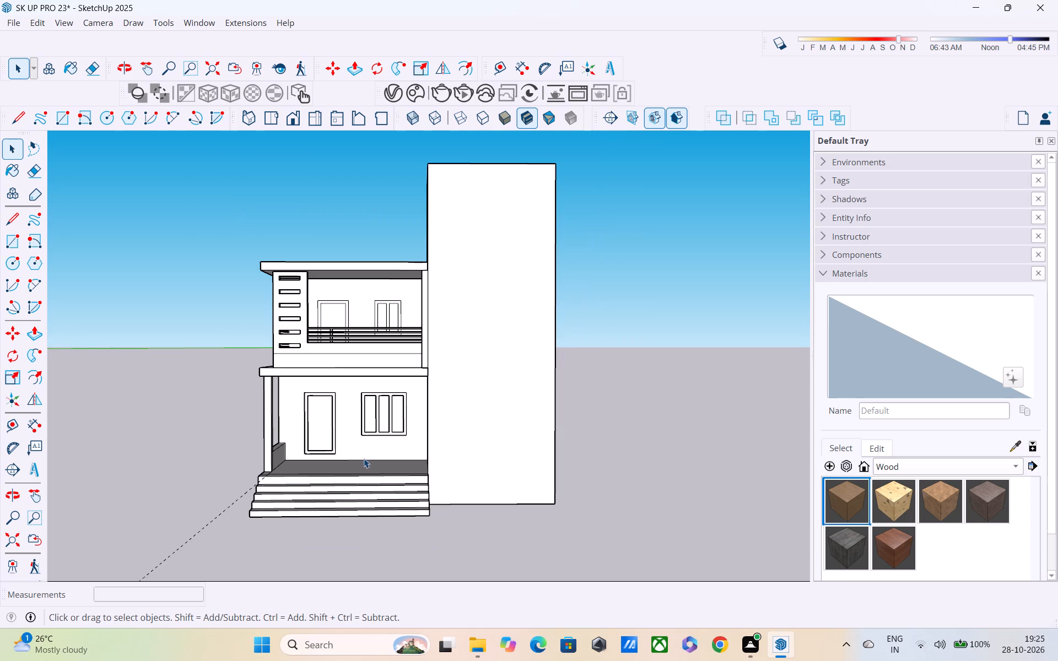
scroll(367, 463, "down", 1)
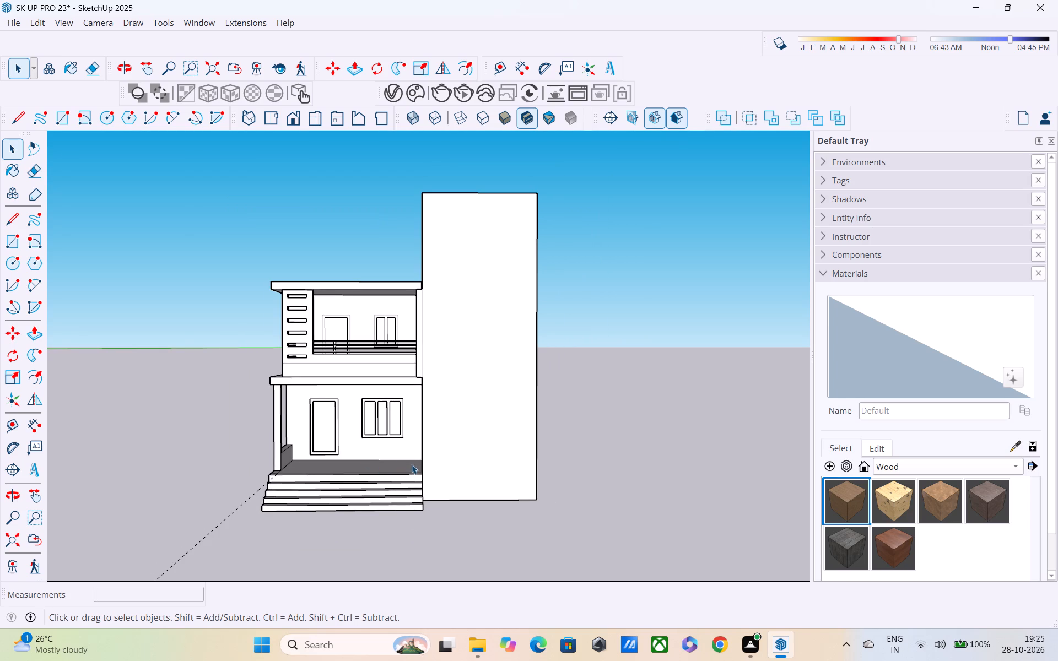
scroll(412, 463, "down", 3)
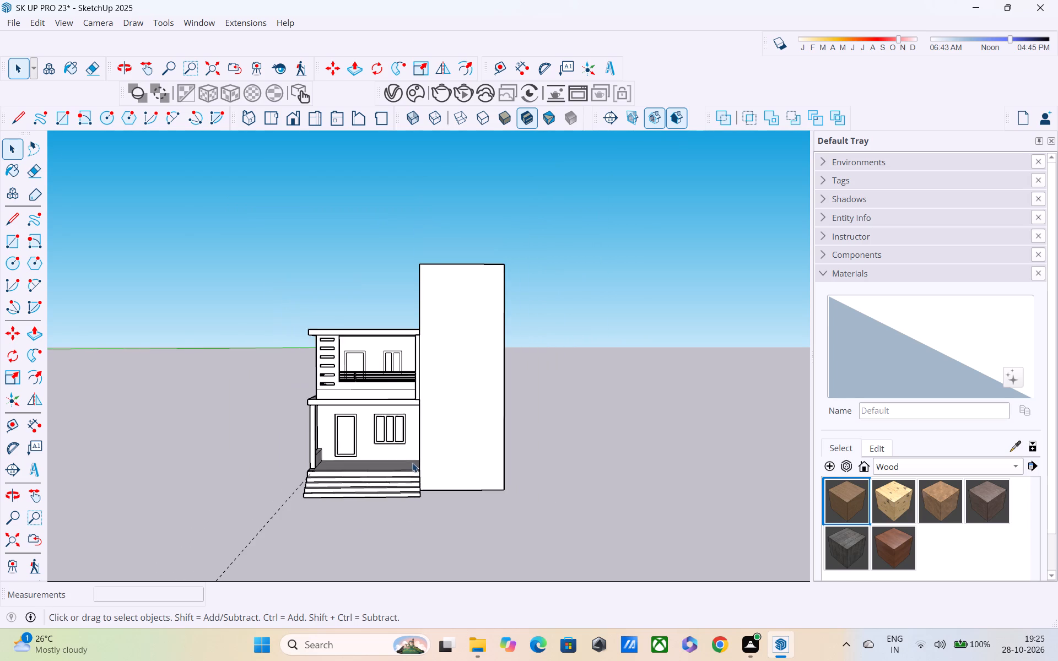
middle_click_drag(420, 476, 593, 491)
middle_click_drag(391, 479, 629, 474)
scroll(492, 475, "up", 4)
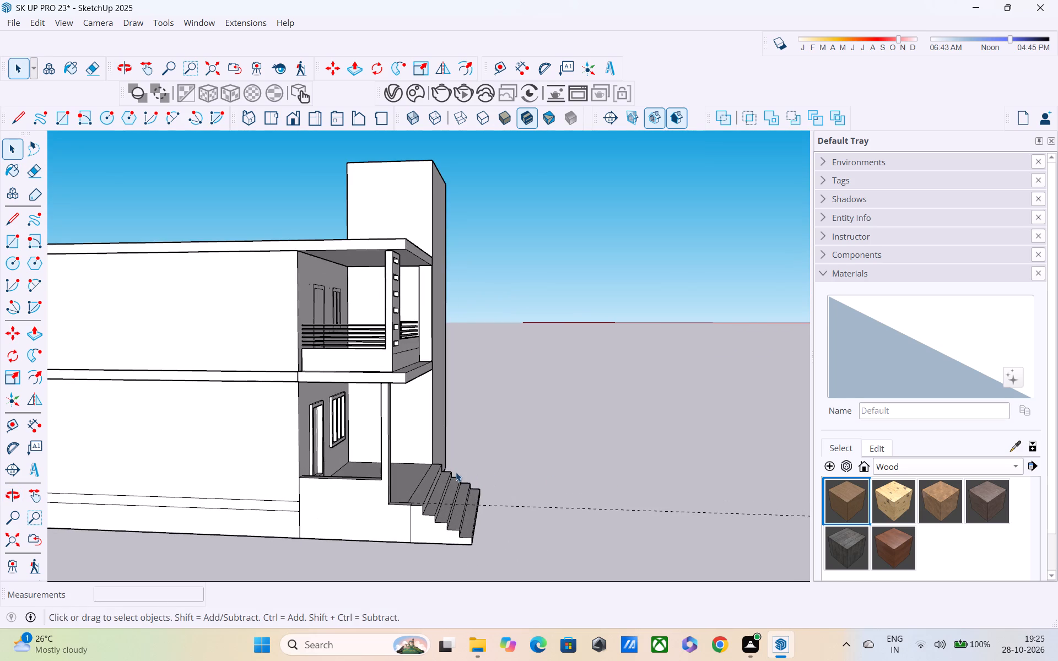
middle_click_drag(461, 473, 578, 457, "shift")
middle_click_drag(586, 445, 724, 444, "shift")
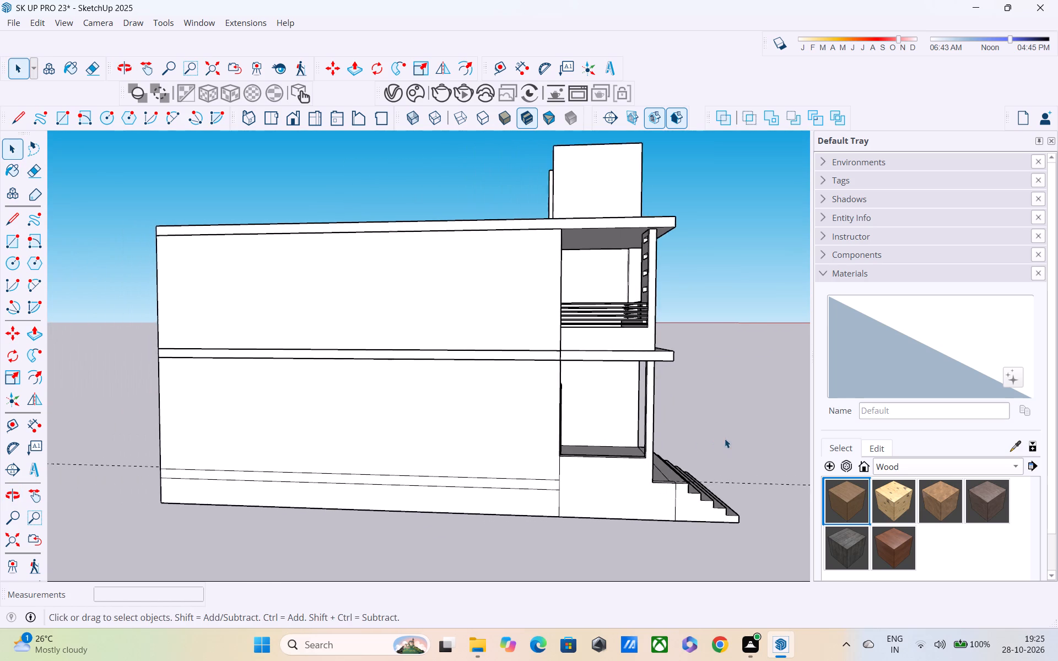
Start a rectangle just above the ground-floor parapet wall, in the opening between the house wall and the porch post.
scroll(722, 433, "down", 1)
middle_click_drag(682, 435, 472, 442)
scroll(473, 441, "up", 1)
scroll(540, 505, "up", 3)
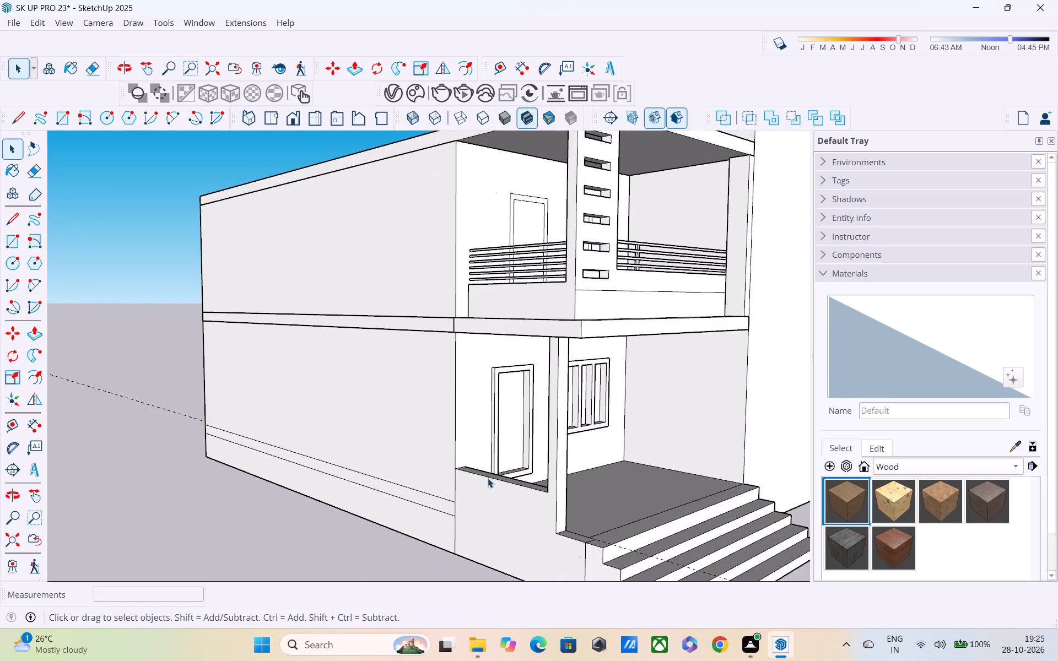
scroll(478, 457, "up", 4)
middle_click_drag(407, 421, 398, 416)
middle_click_drag(477, 431, 393, 437)
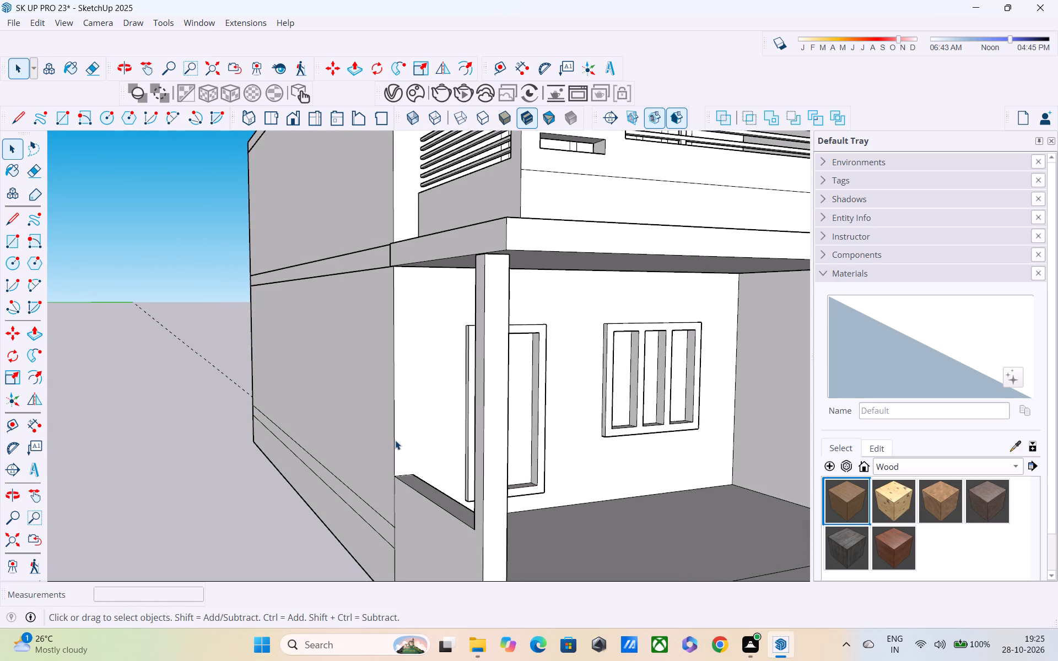
key("r")
scroll(404, 454, "up", 6)
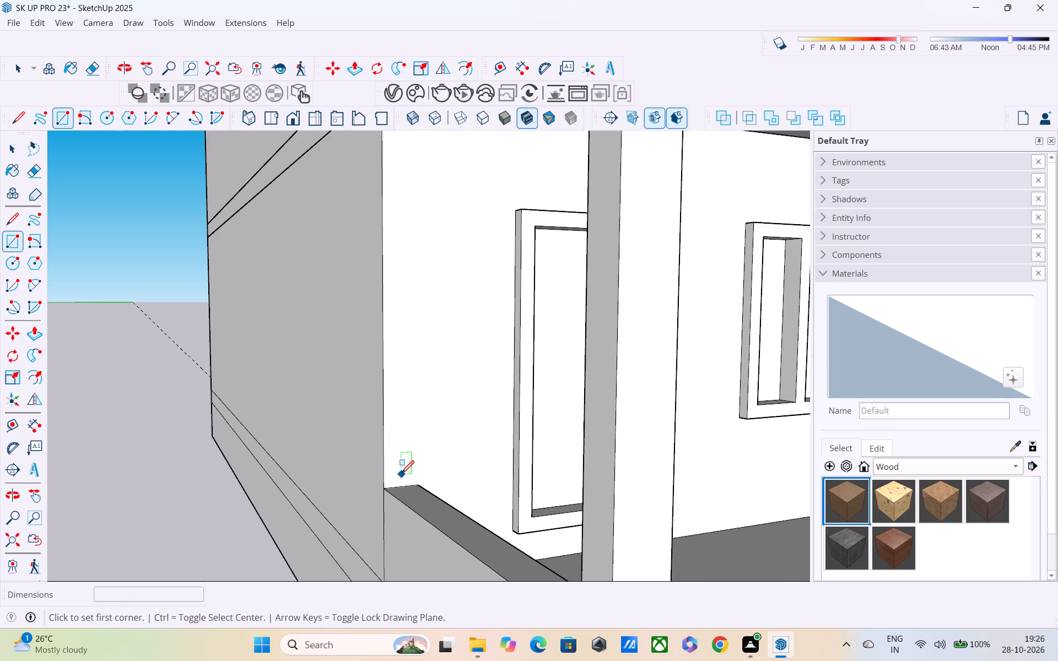
scroll(401, 474, "up", 6)
middle_click_drag(399, 468, 771, 470)
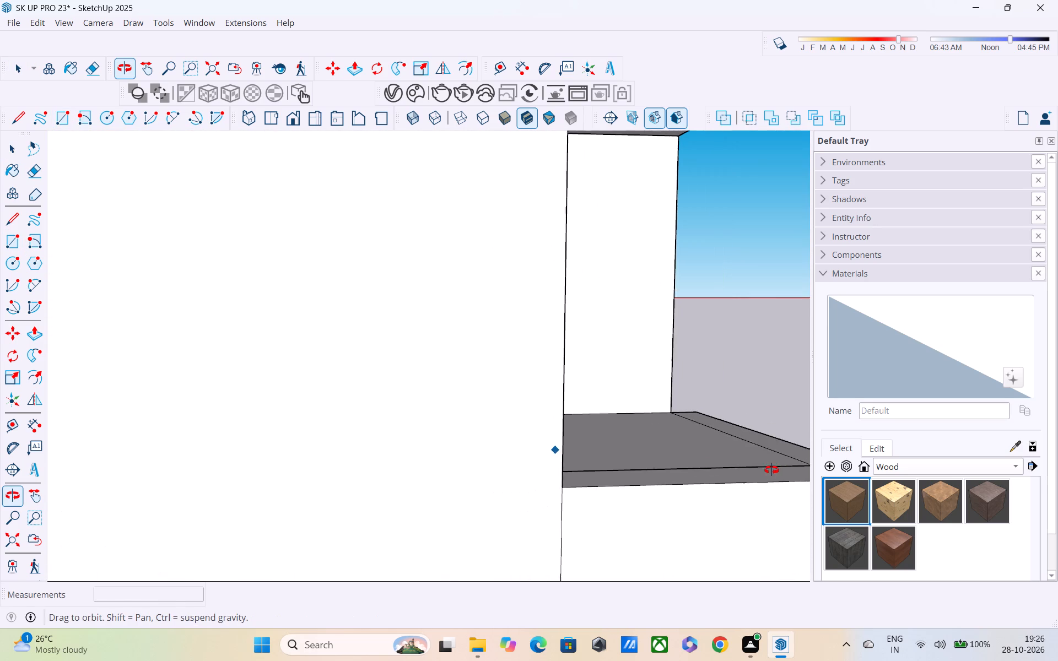
middle_click_drag(771, 470, 456, 469)
middle_click_drag(489, 481, 607, 503)
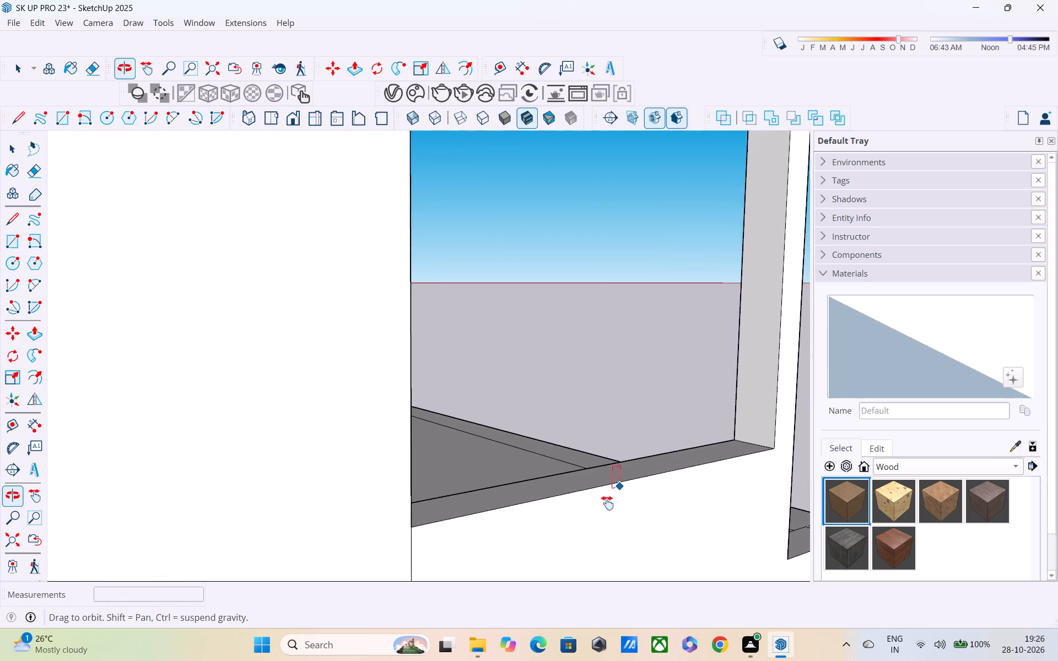
middle_click_drag(607, 503, 364, 521)
middle_click_drag(466, 421, 511, 405)
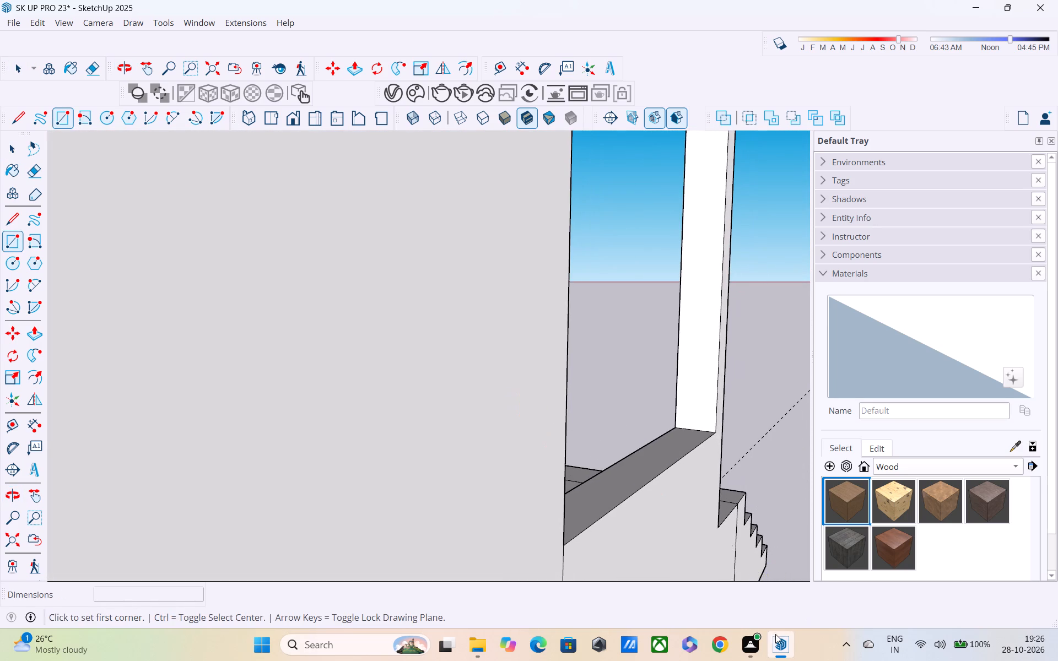
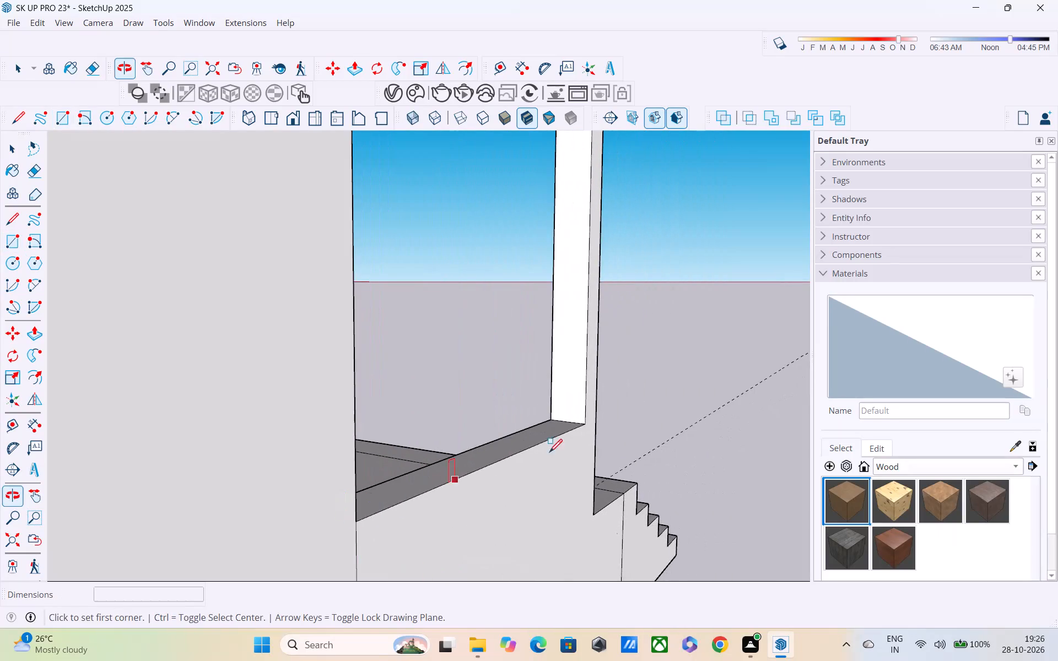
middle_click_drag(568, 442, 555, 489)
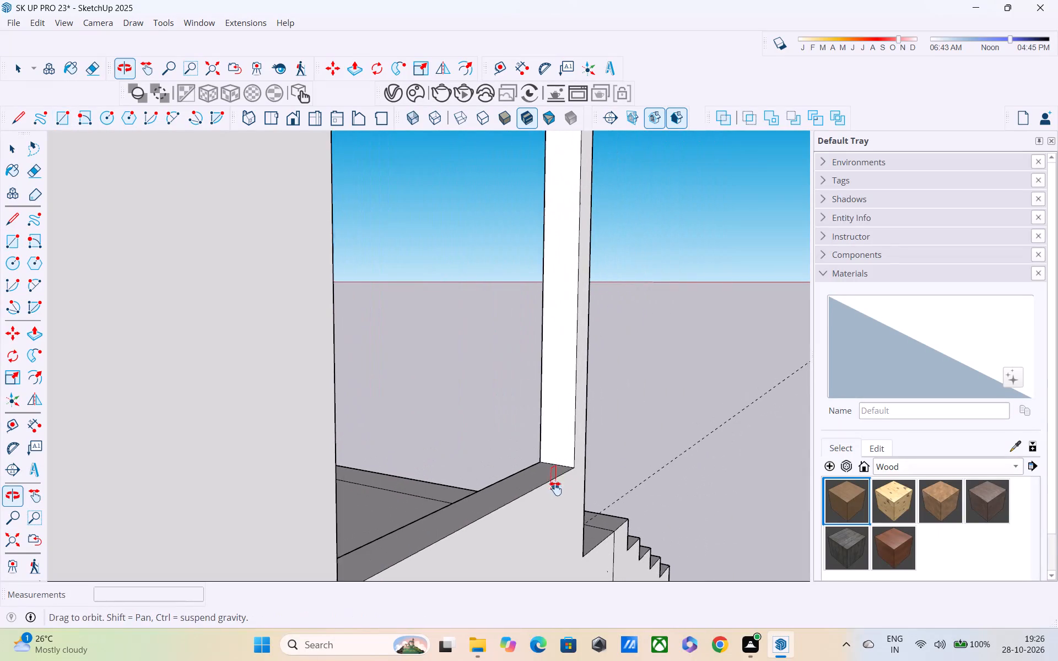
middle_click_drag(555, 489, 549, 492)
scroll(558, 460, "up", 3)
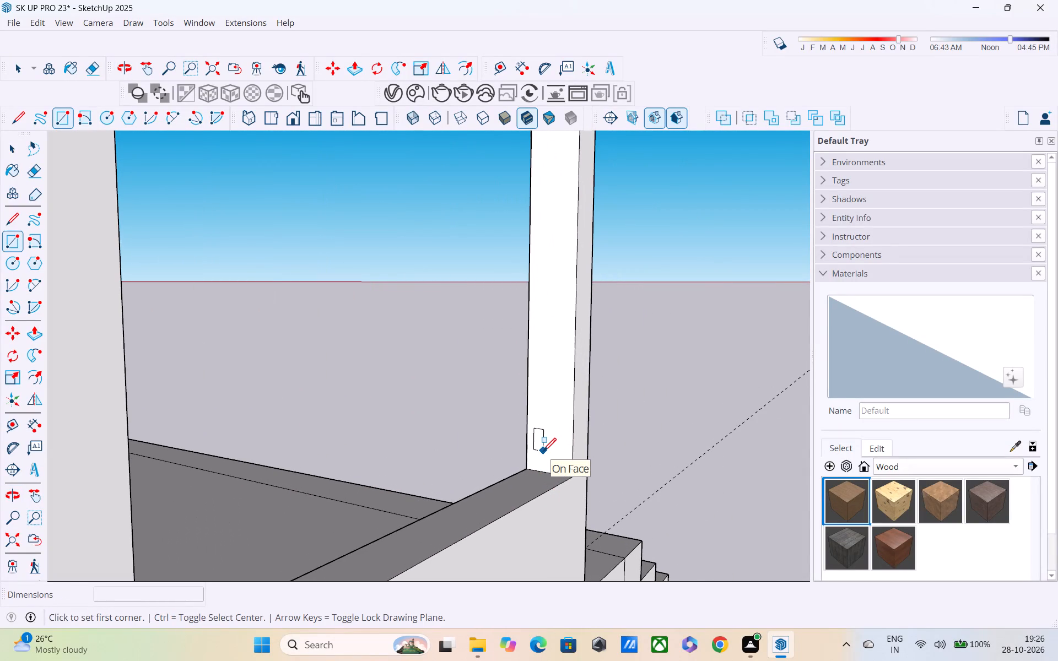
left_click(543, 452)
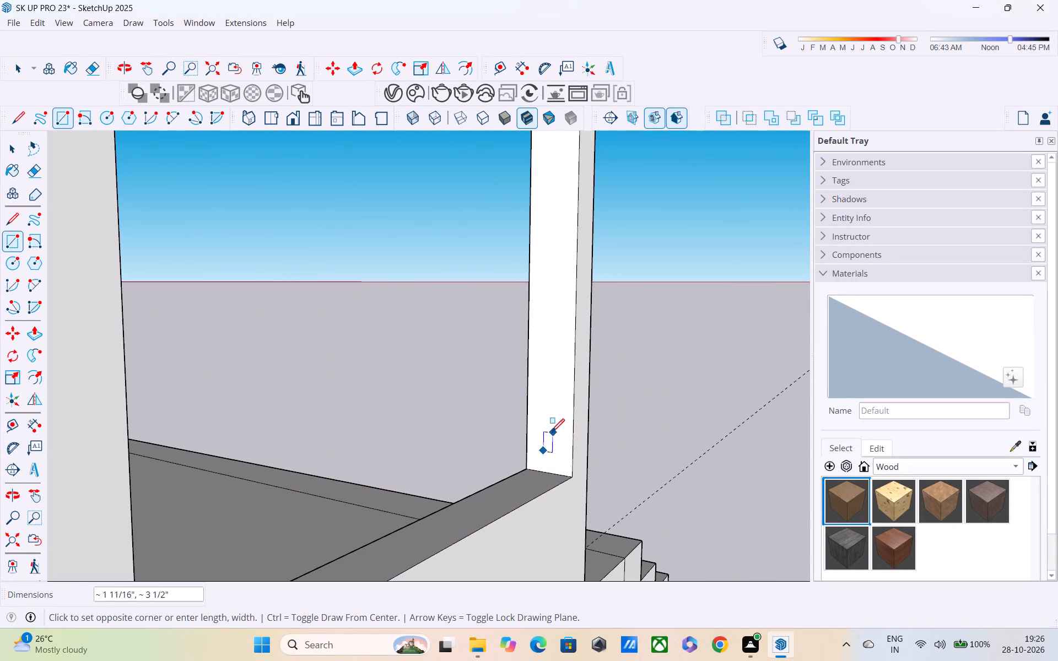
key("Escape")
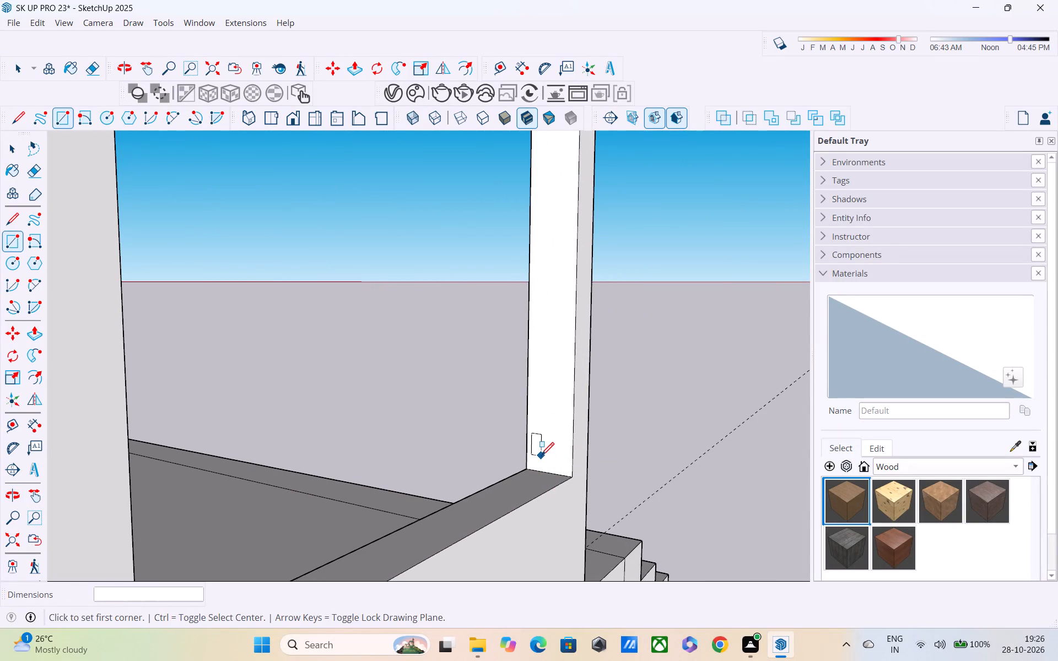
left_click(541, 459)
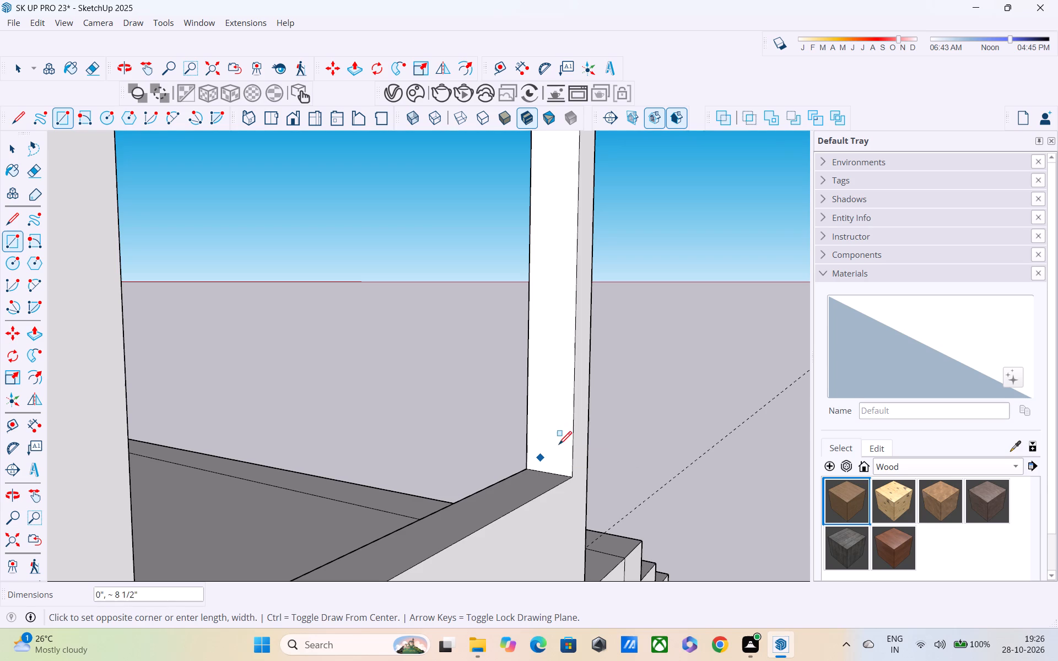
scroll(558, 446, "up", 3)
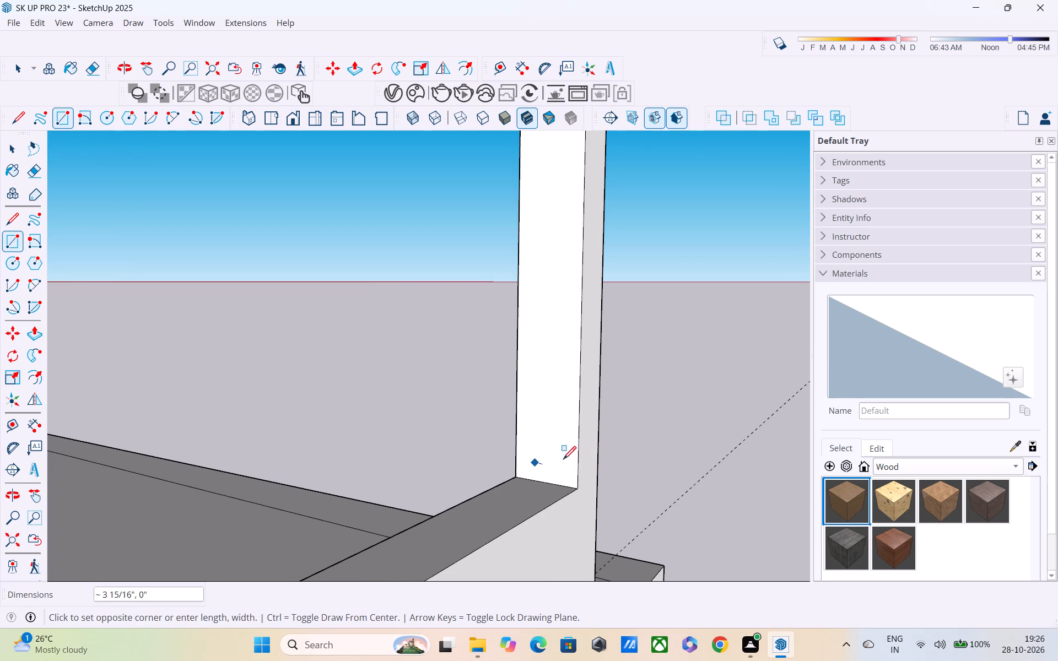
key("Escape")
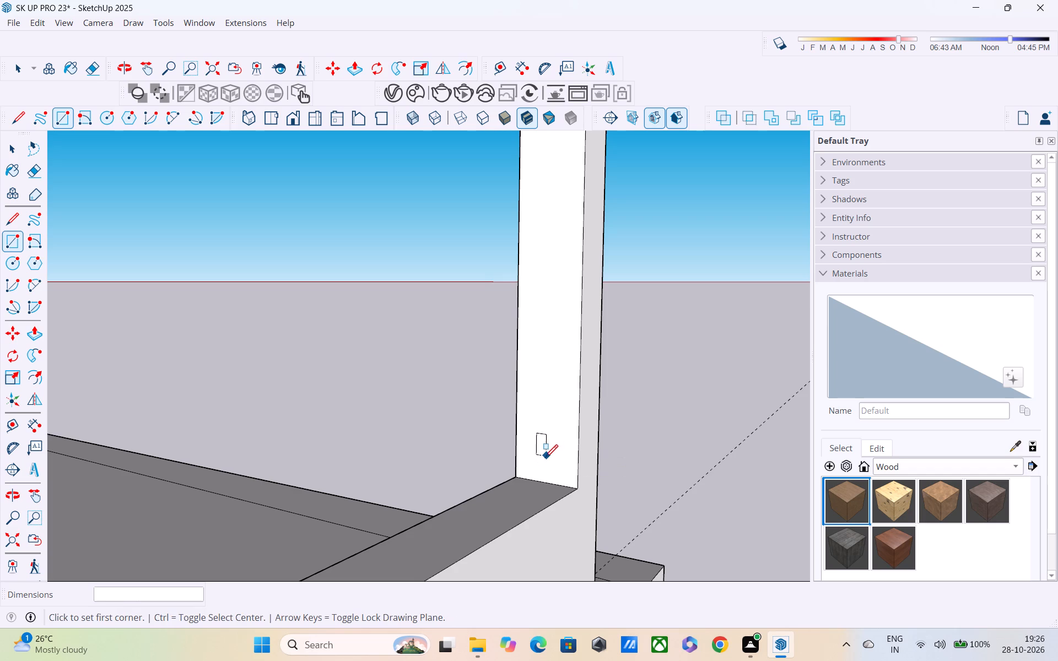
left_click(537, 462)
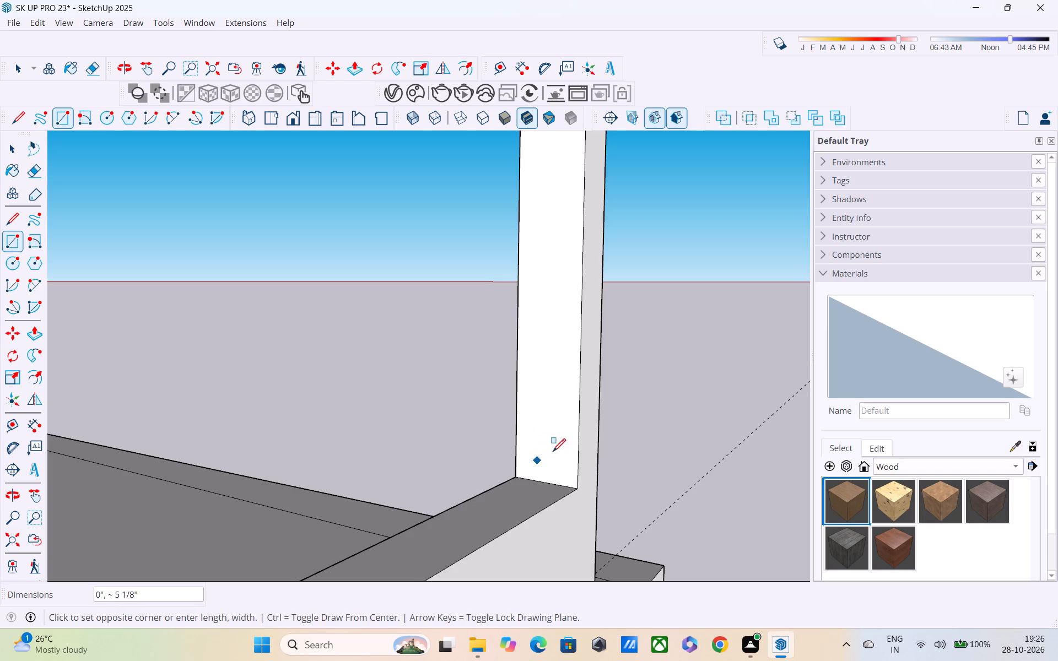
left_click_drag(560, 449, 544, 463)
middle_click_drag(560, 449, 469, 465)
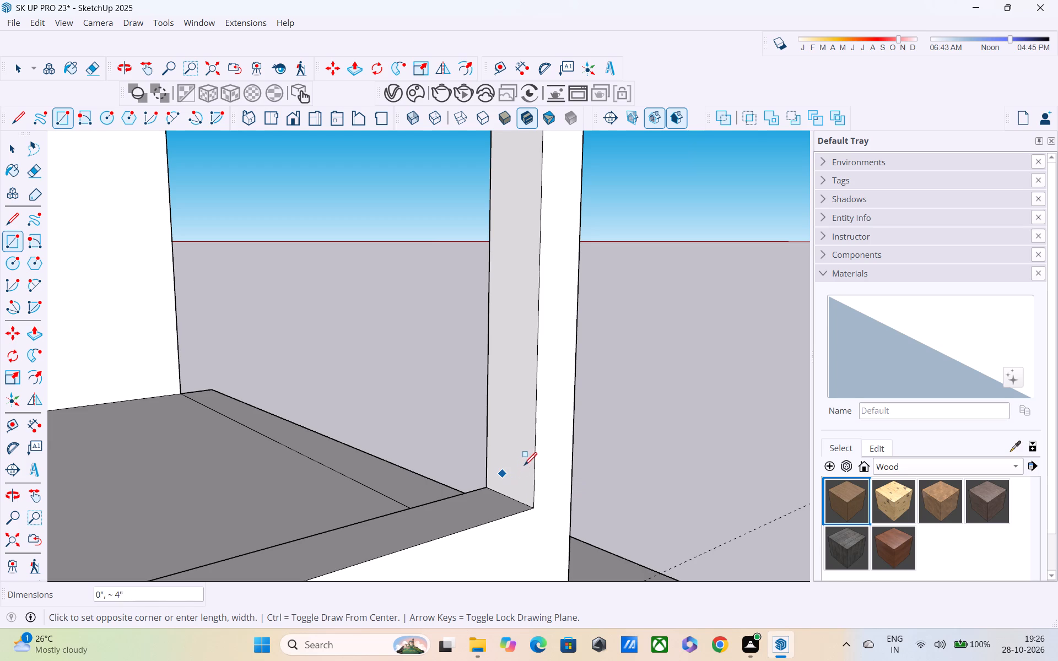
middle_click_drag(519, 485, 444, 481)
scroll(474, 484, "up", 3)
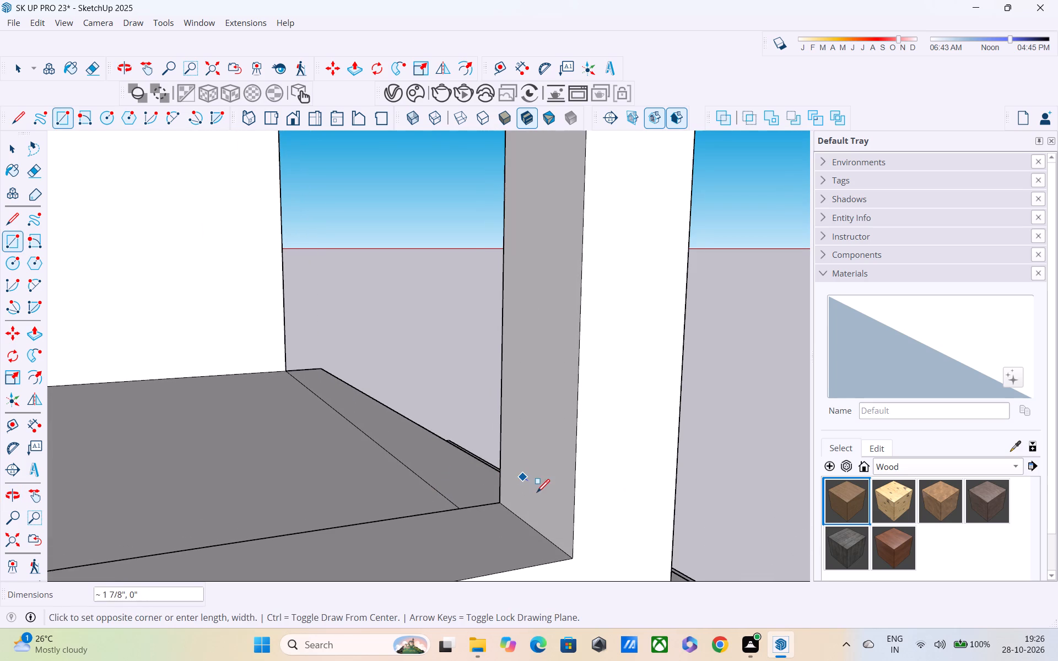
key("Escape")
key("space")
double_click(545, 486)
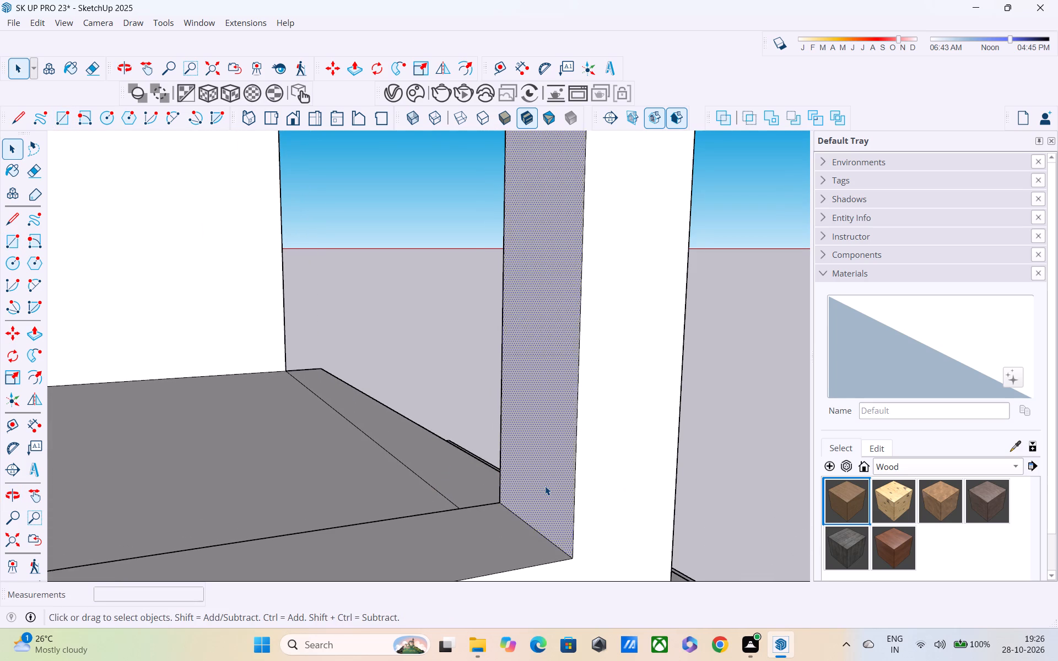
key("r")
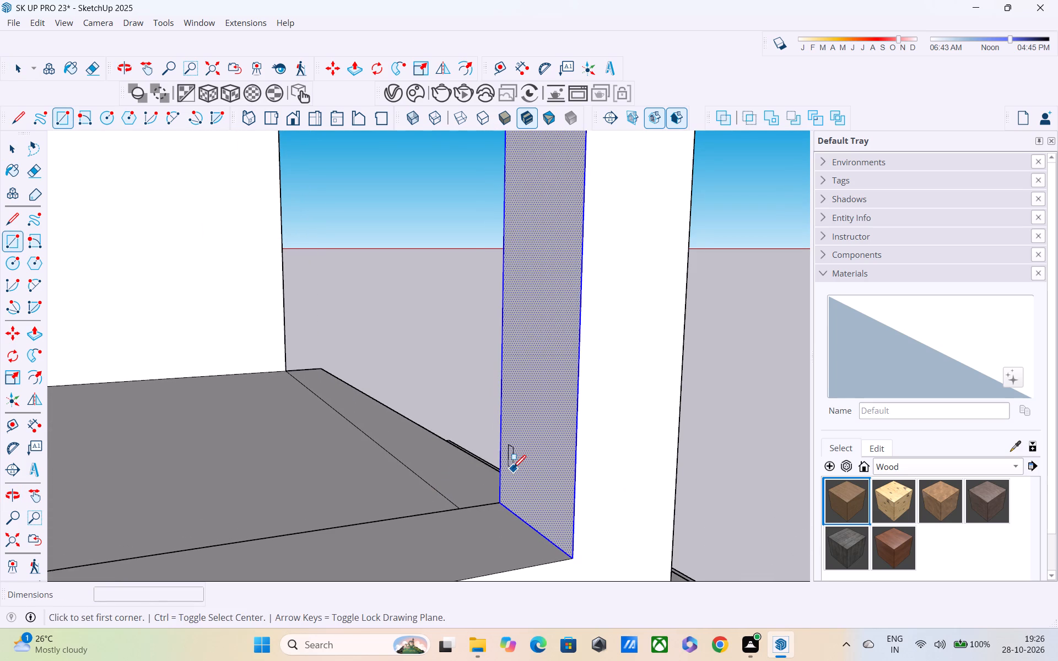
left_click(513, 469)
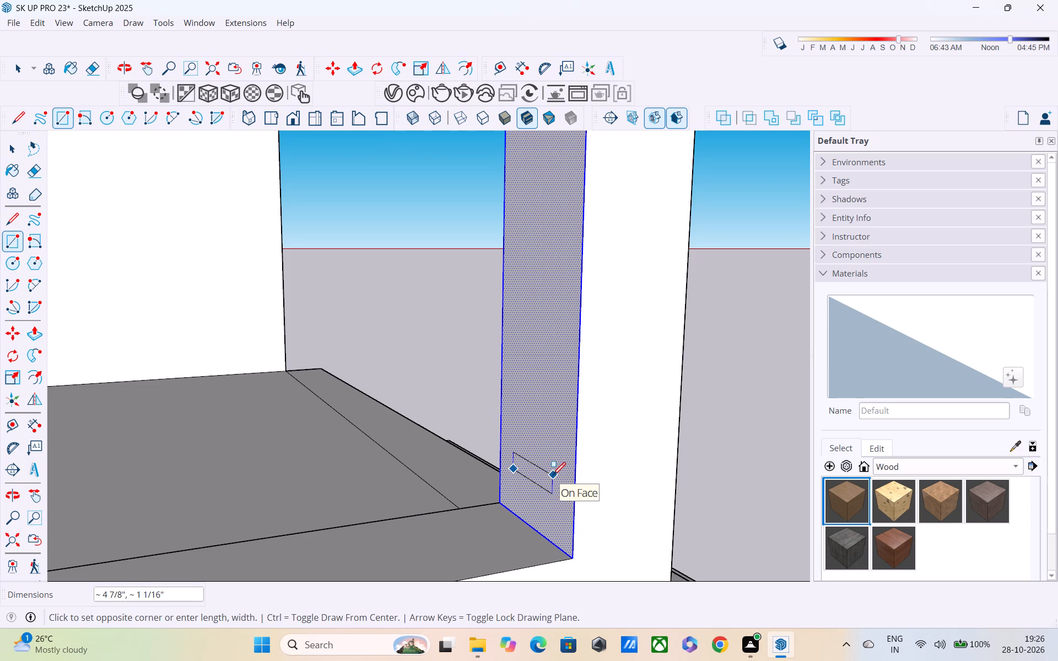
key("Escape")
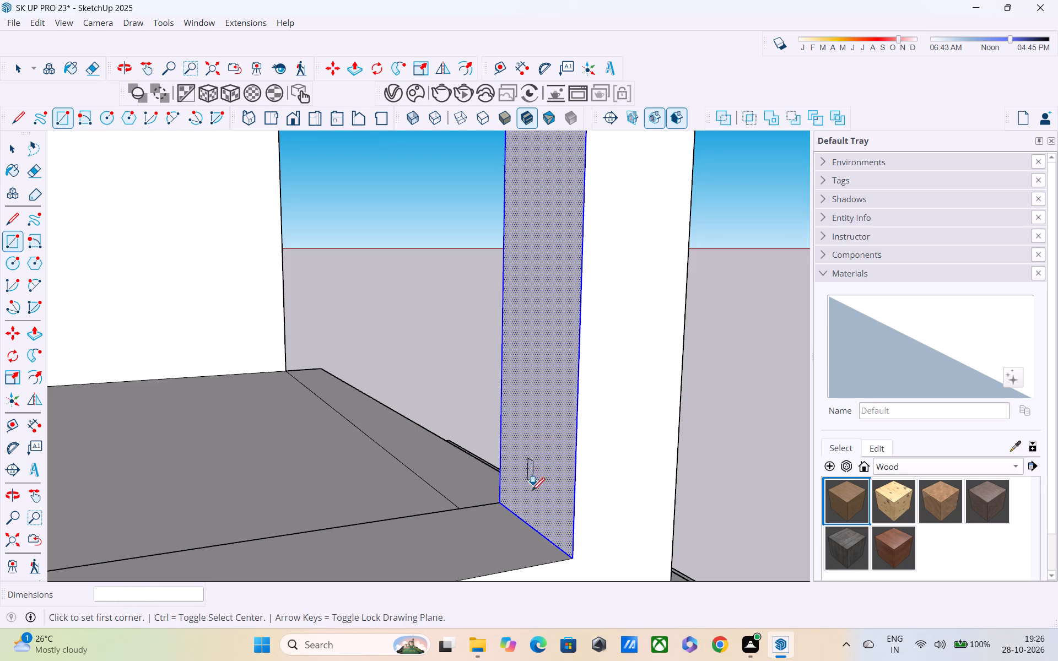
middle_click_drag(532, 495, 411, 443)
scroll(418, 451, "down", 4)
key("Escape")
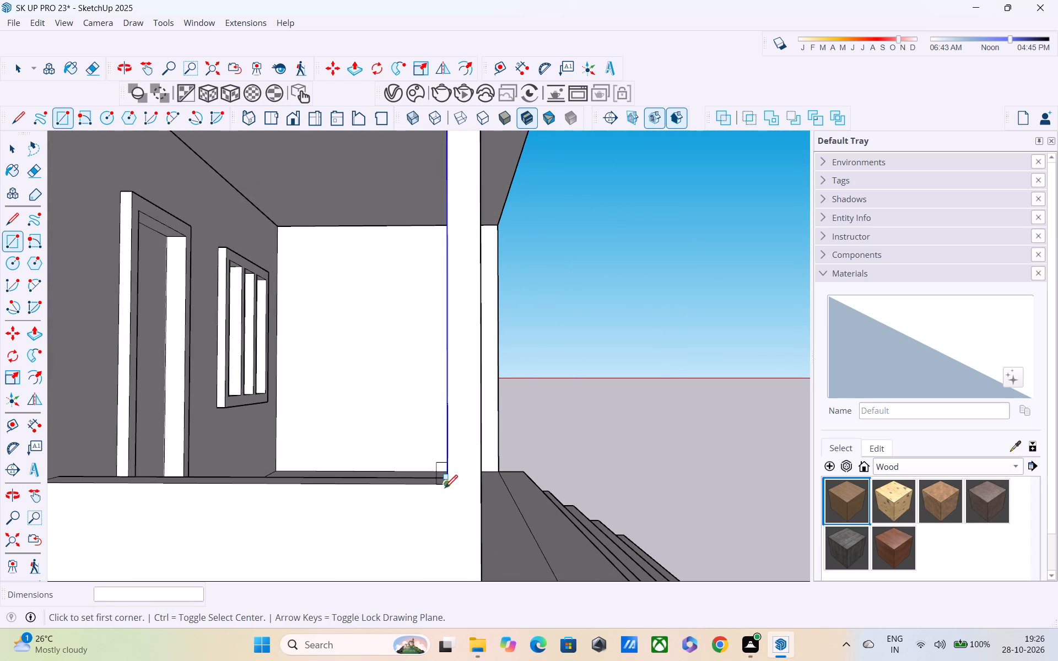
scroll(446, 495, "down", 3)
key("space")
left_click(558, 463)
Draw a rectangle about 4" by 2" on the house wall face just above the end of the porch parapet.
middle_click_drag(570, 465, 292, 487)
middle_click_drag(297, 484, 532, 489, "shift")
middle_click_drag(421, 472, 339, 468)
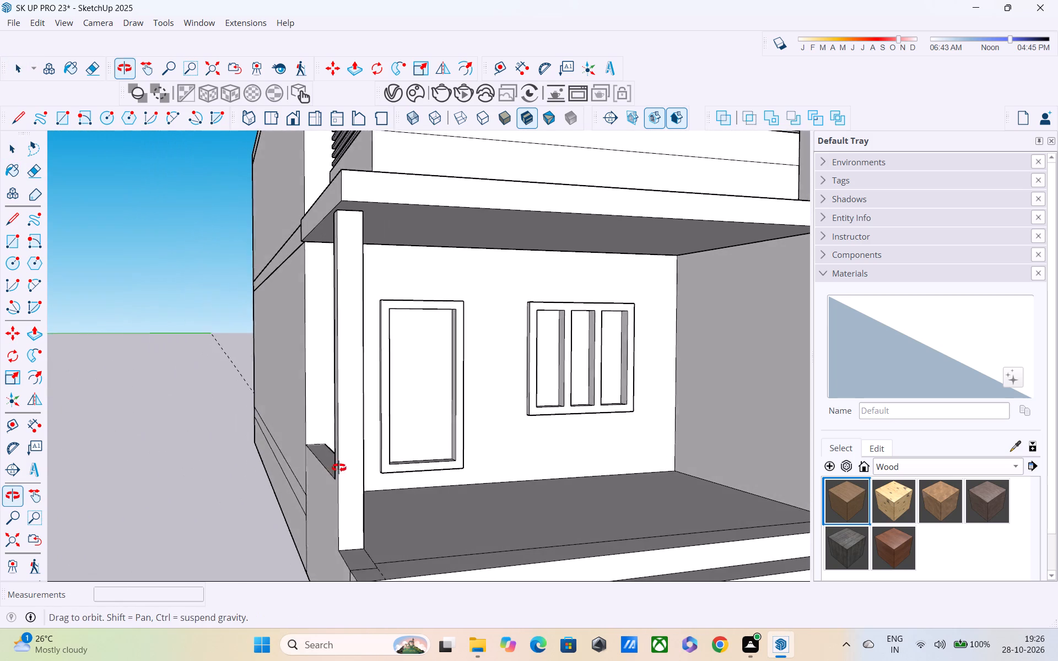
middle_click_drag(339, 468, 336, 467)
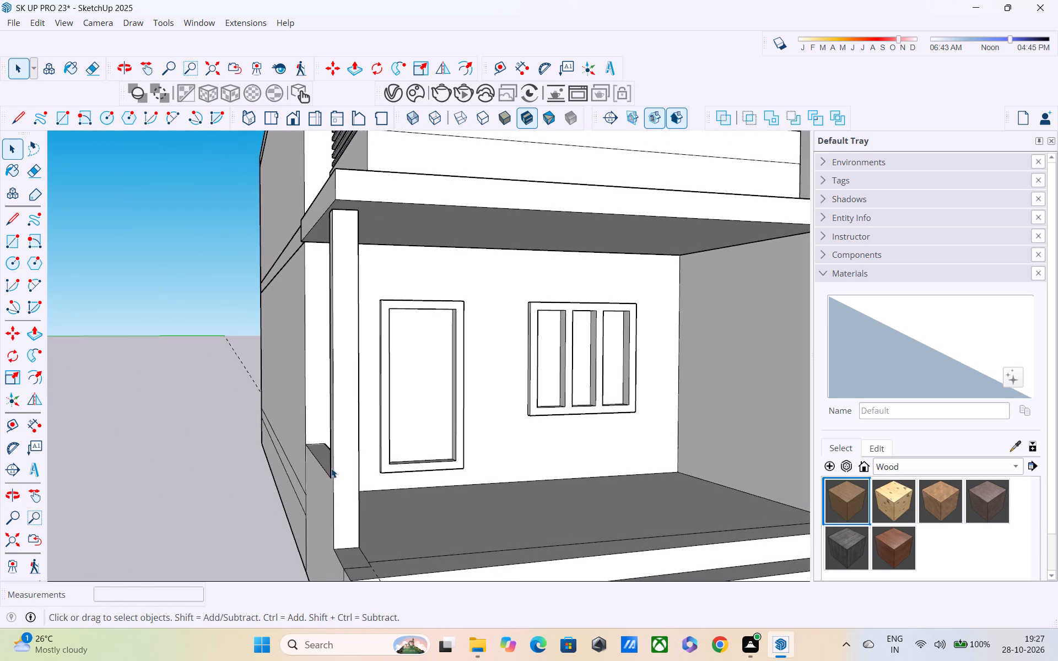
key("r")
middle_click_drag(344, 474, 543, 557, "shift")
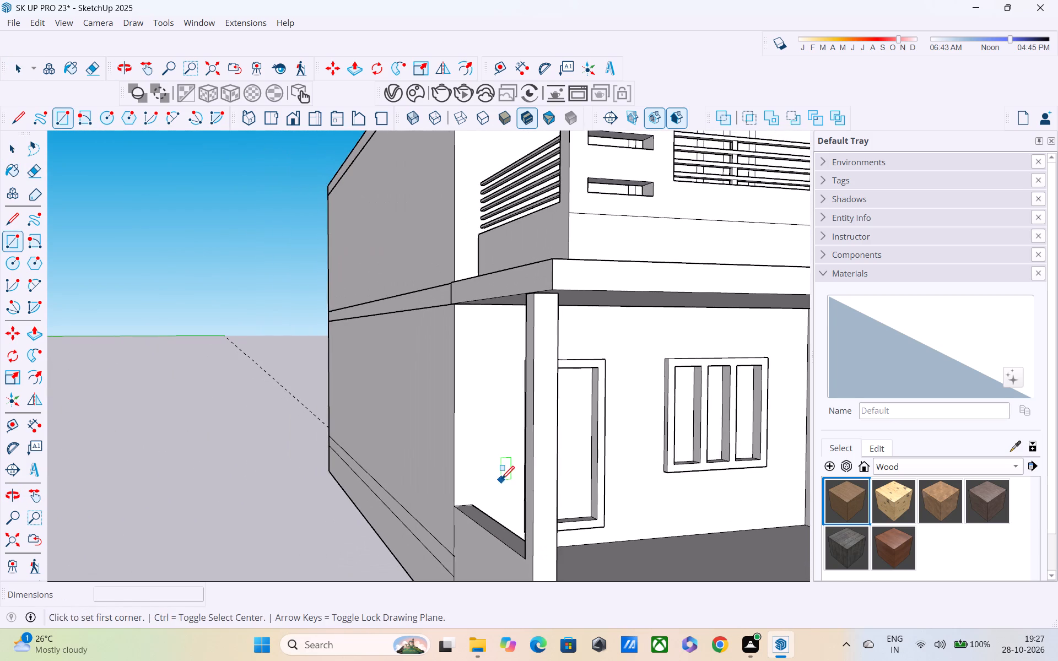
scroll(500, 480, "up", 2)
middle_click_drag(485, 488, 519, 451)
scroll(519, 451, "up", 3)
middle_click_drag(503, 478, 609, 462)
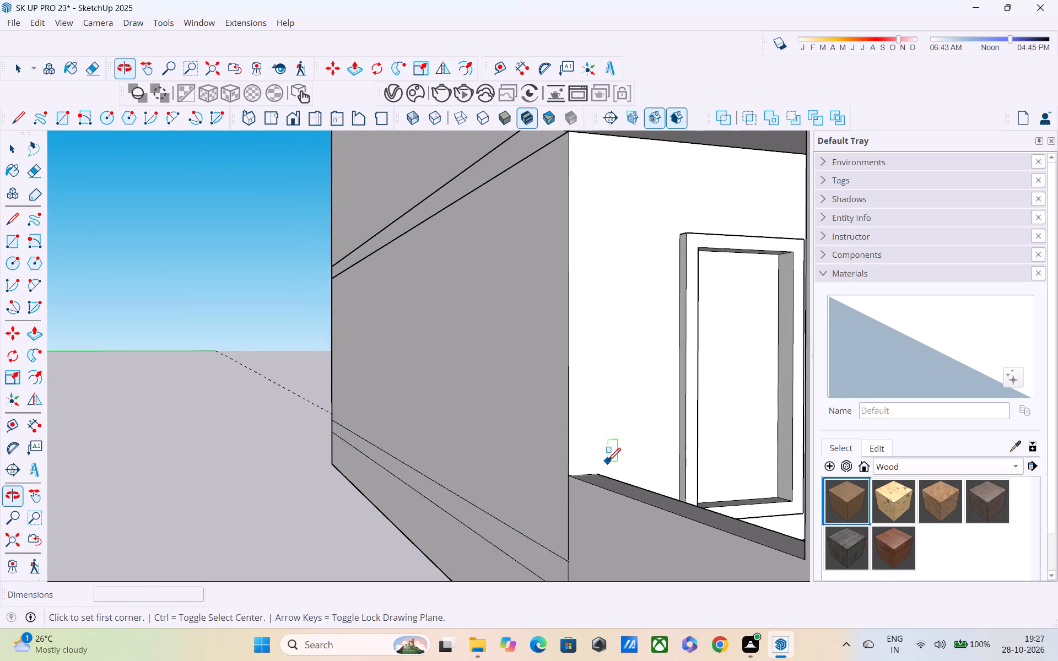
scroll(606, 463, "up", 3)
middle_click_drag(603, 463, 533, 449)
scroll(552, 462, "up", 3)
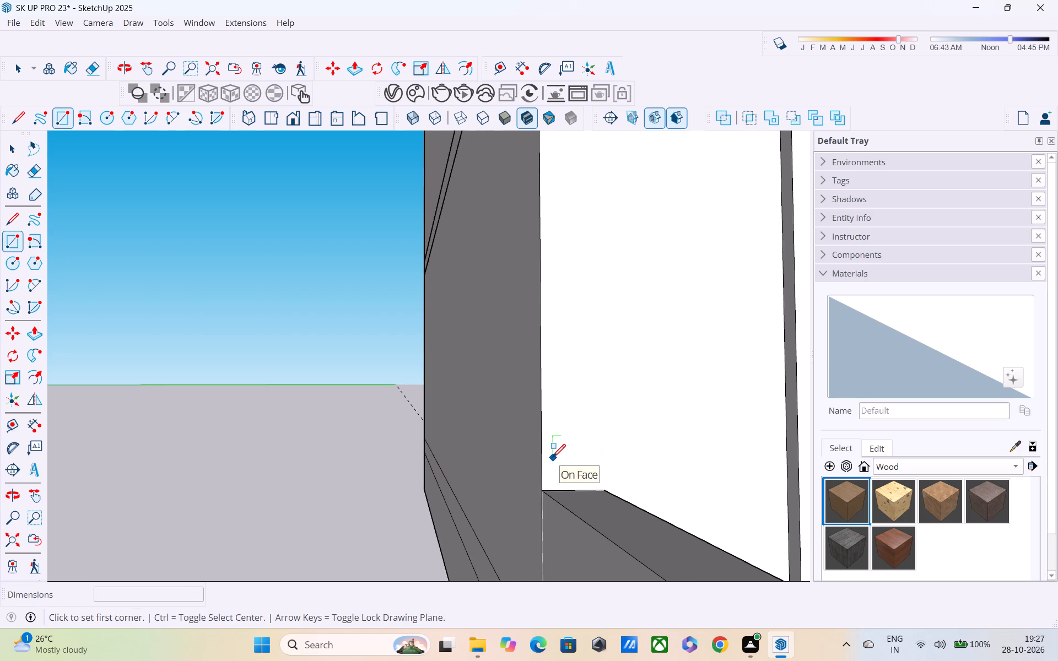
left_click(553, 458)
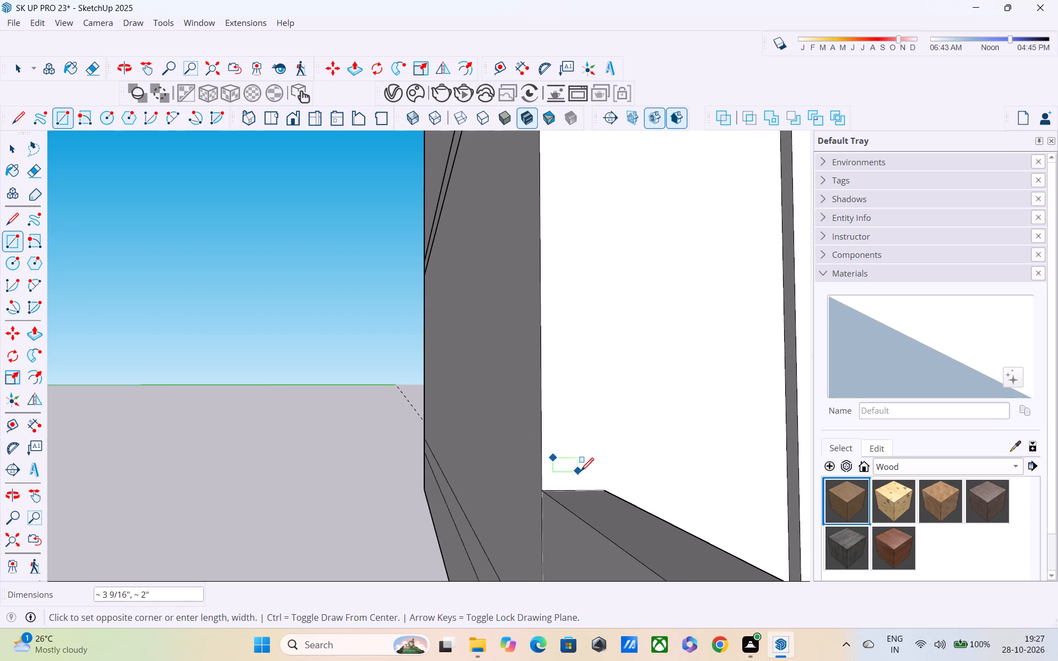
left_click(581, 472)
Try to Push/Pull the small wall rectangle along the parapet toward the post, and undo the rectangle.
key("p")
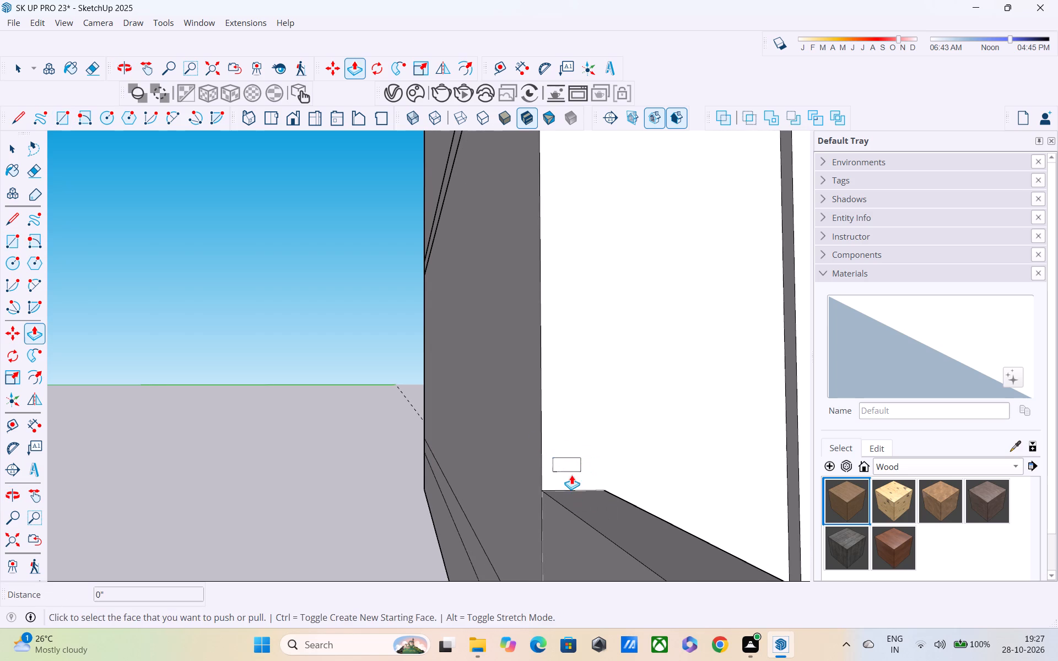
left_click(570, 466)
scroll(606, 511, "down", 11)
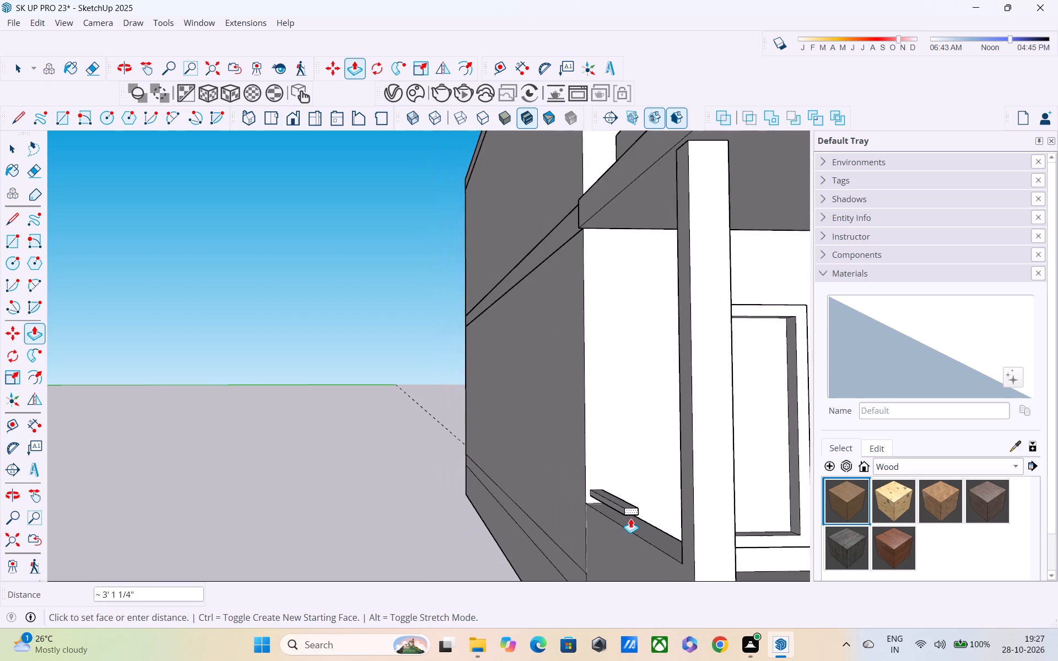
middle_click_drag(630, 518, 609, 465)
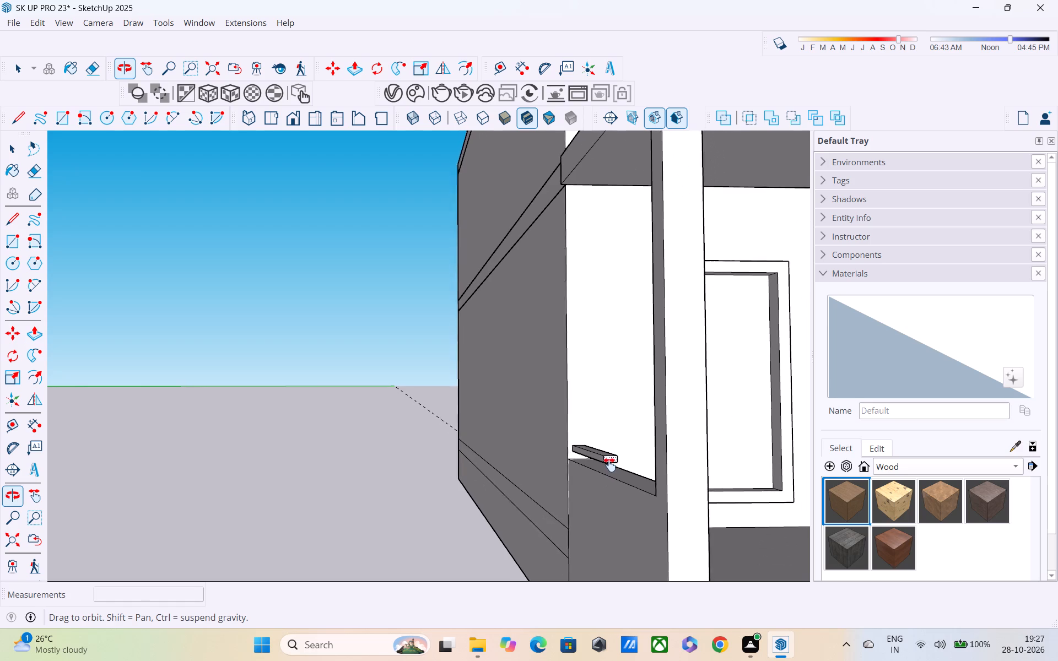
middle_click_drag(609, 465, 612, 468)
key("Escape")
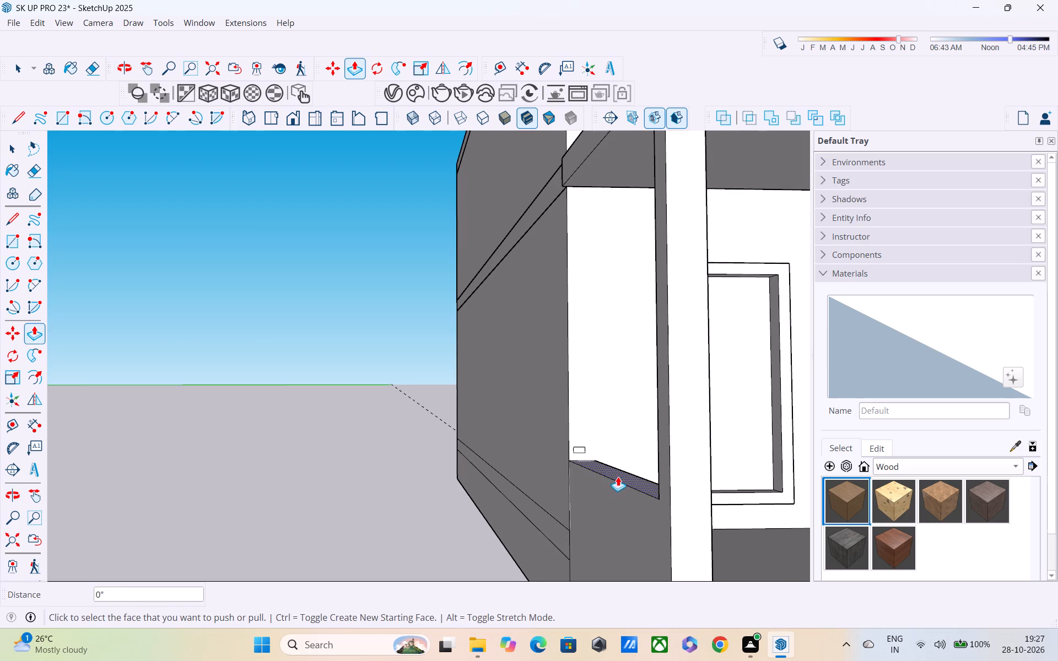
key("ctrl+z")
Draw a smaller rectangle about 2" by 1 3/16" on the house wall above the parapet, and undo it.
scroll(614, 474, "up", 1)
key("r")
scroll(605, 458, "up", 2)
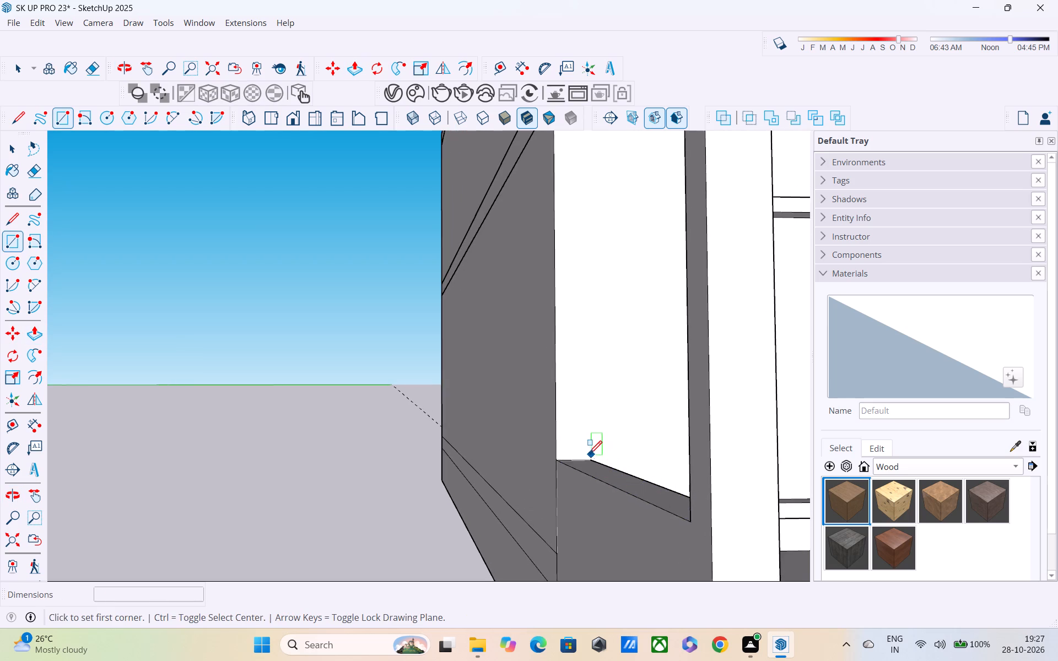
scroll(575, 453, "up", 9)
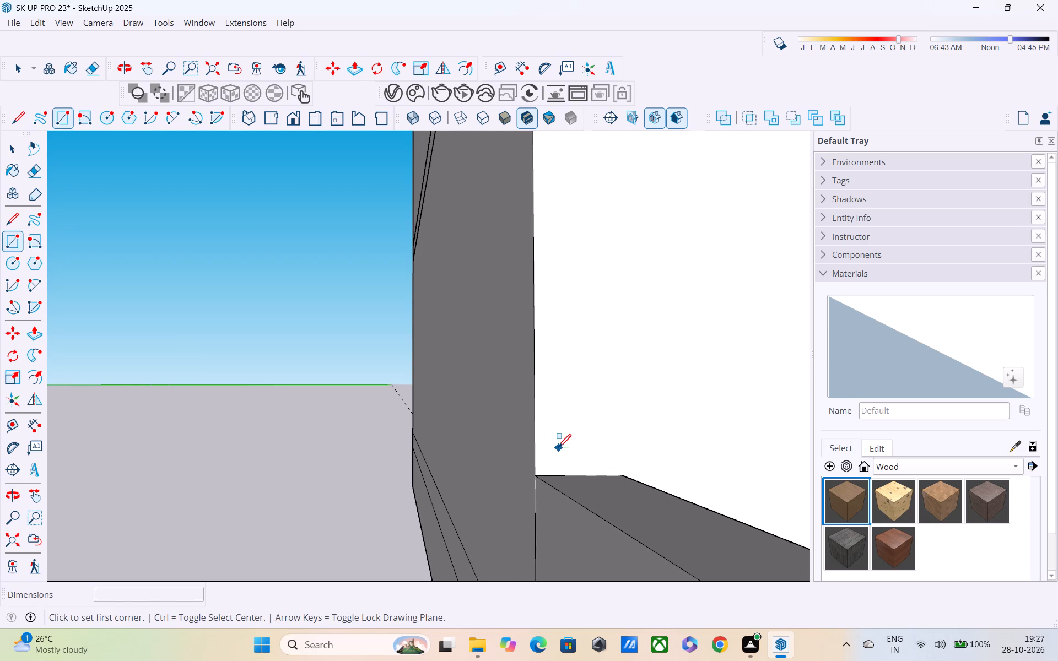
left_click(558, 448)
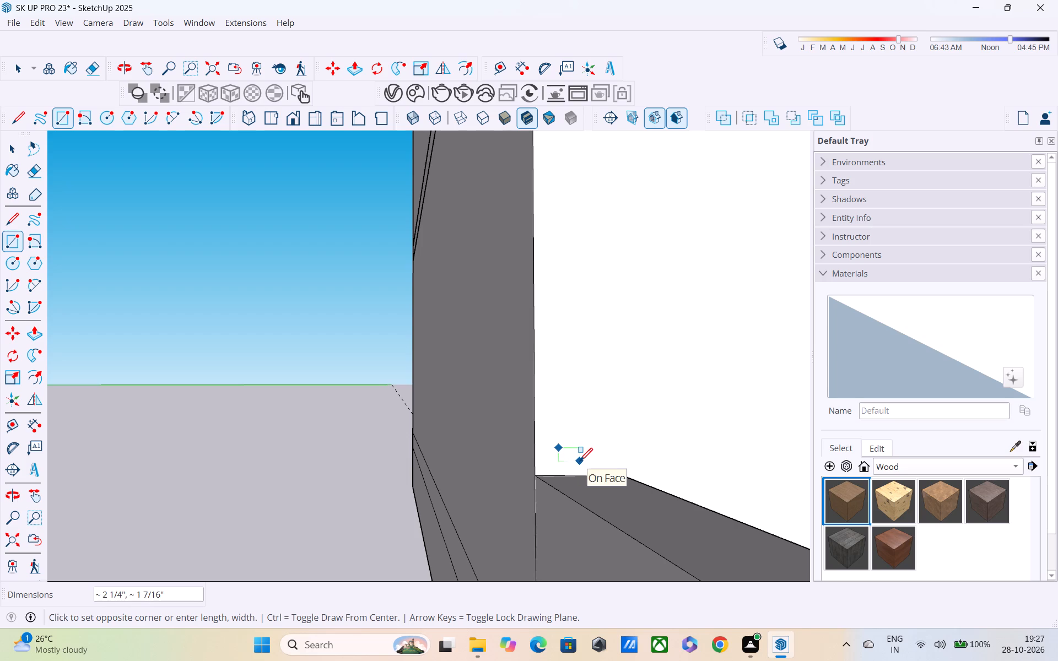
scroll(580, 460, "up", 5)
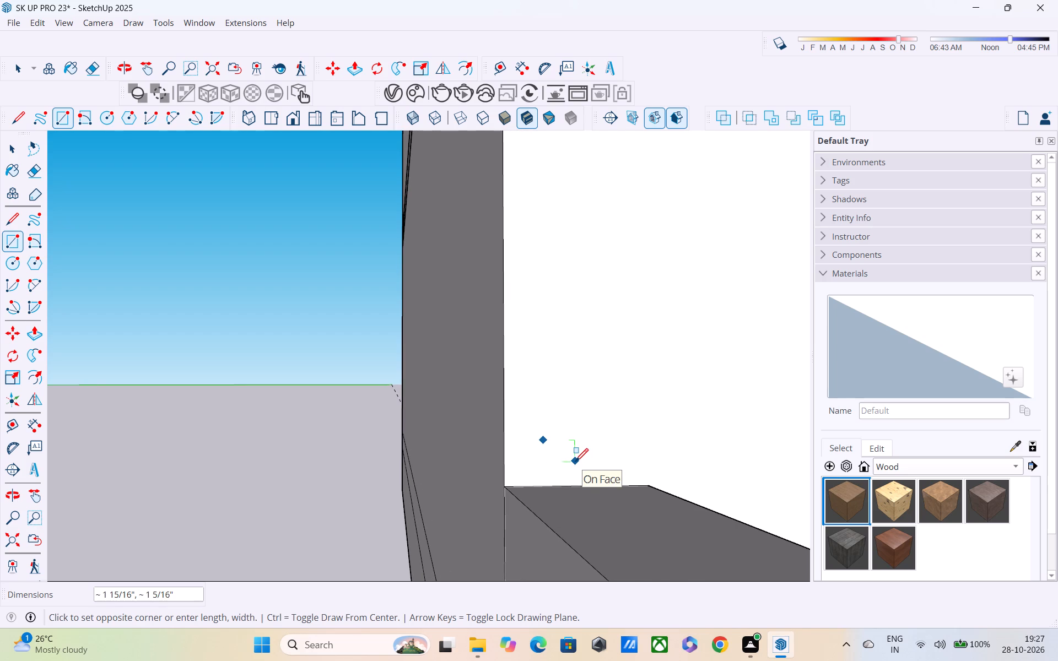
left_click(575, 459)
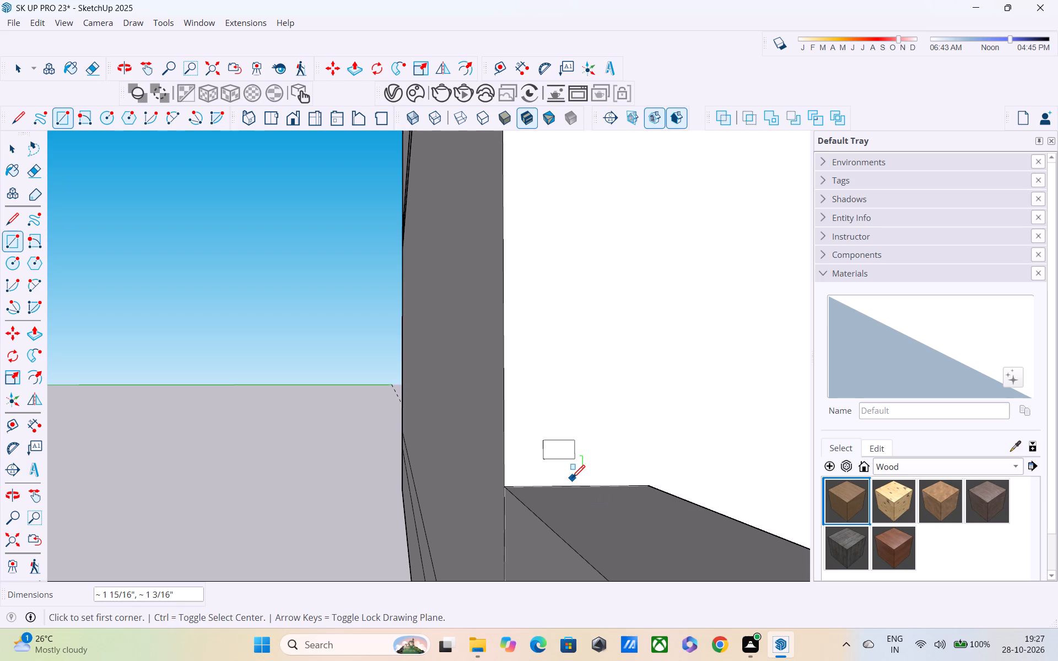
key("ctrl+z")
Draw a rectangle about 1 1/2" by 13/16" on the house wall face just above the parapet.
left_click(554, 449)
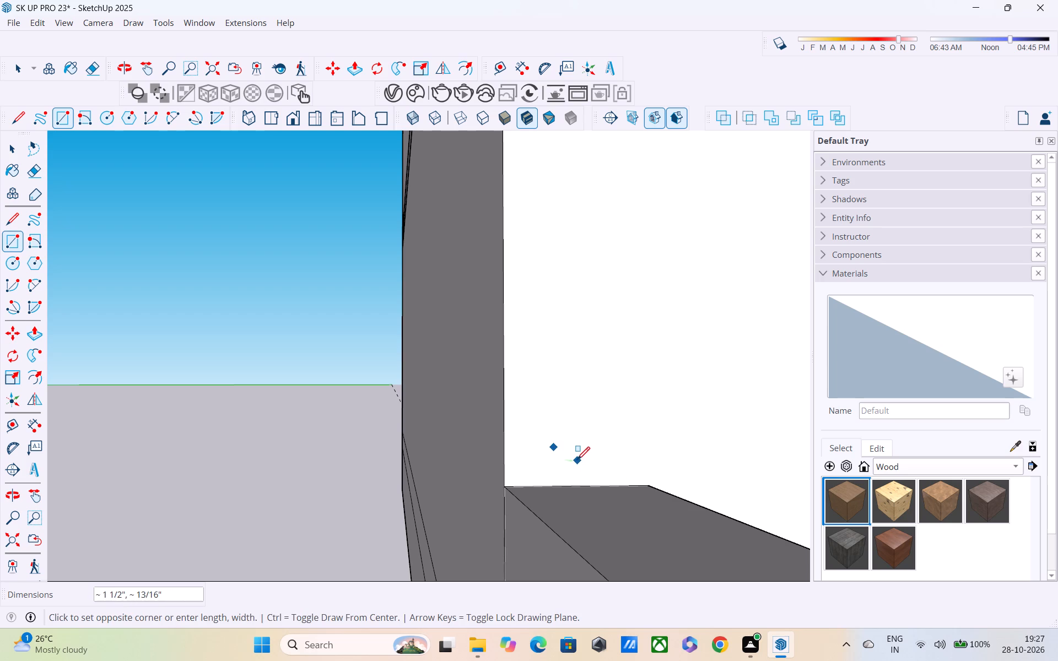
left_click(577, 461)
Push/Pull the small rectangle above the ground-floor porch parapet about 6' 11 5/8" toward the post to form a railing bar.
key("p")
left_click(570, 453)
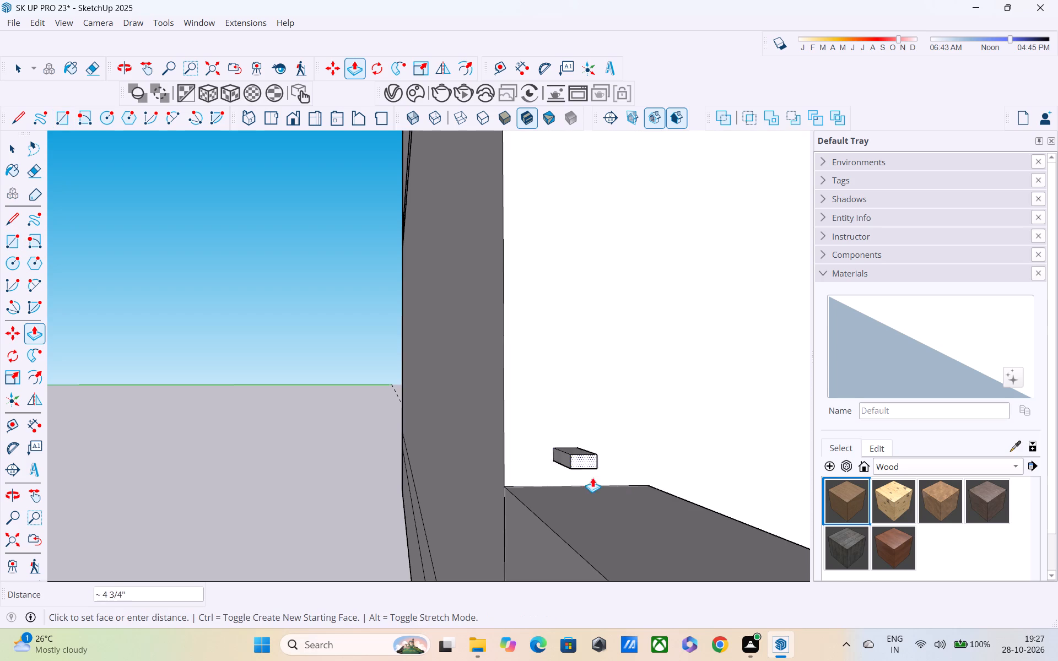
scroll(601, 485, "down", 9)
middle_click_drag(625, 509, 483, 461)
scroll(604, 498, "down", 1, "shift")
scroll(484, 461, "down", 4)
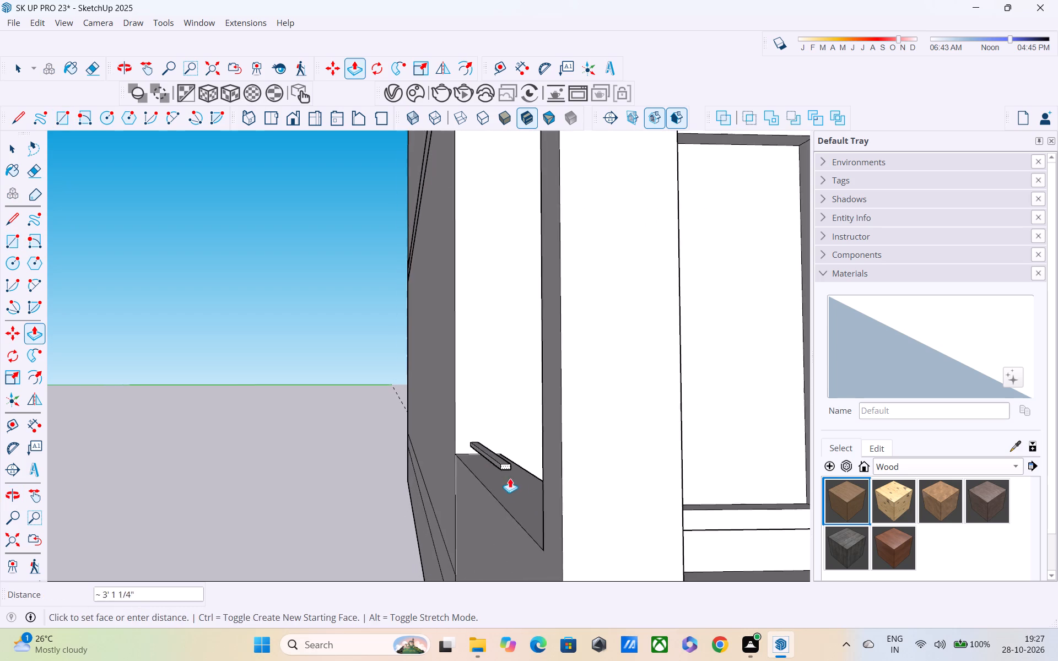
middle_click_drag(560, 502, 765, 501)
scroll(765, 501, "down", 1)
middle_click_drag(657, 494, 725, 497)
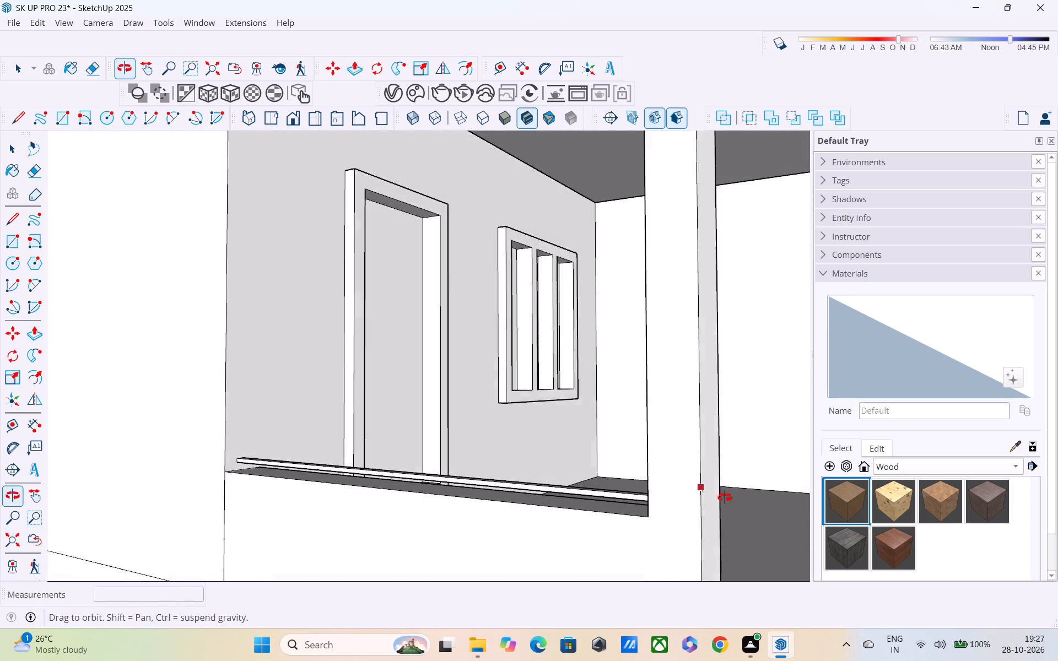
middle_click_drag(725, 497, 806, 505)
middle_click_drag(667, 494, 725, 491)
scroll(725, 491, "up", 4)
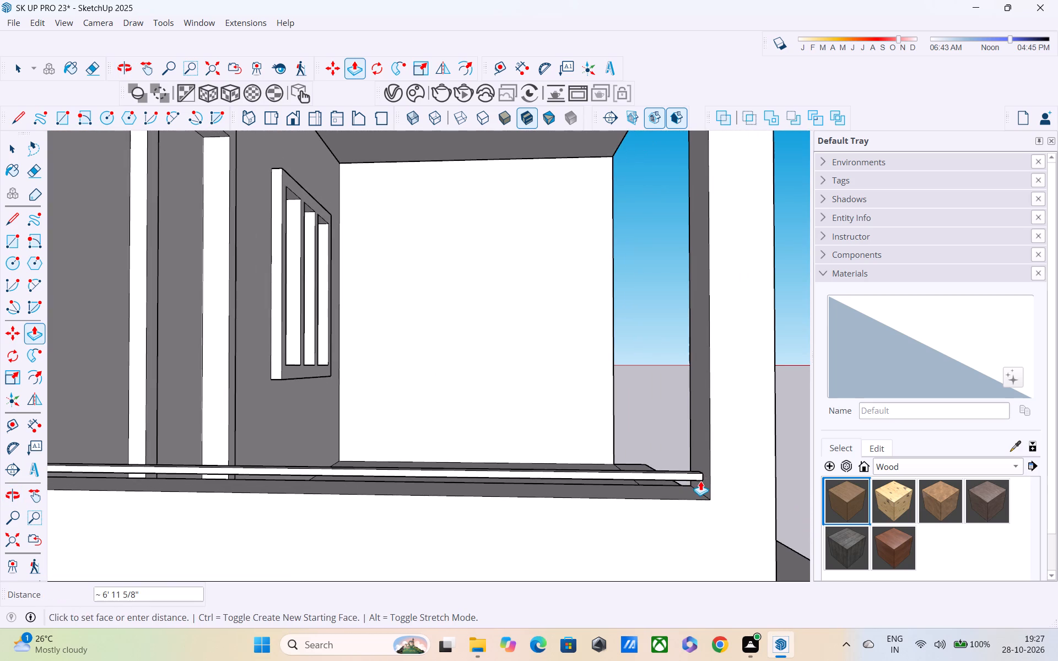
left_click(700, 481)
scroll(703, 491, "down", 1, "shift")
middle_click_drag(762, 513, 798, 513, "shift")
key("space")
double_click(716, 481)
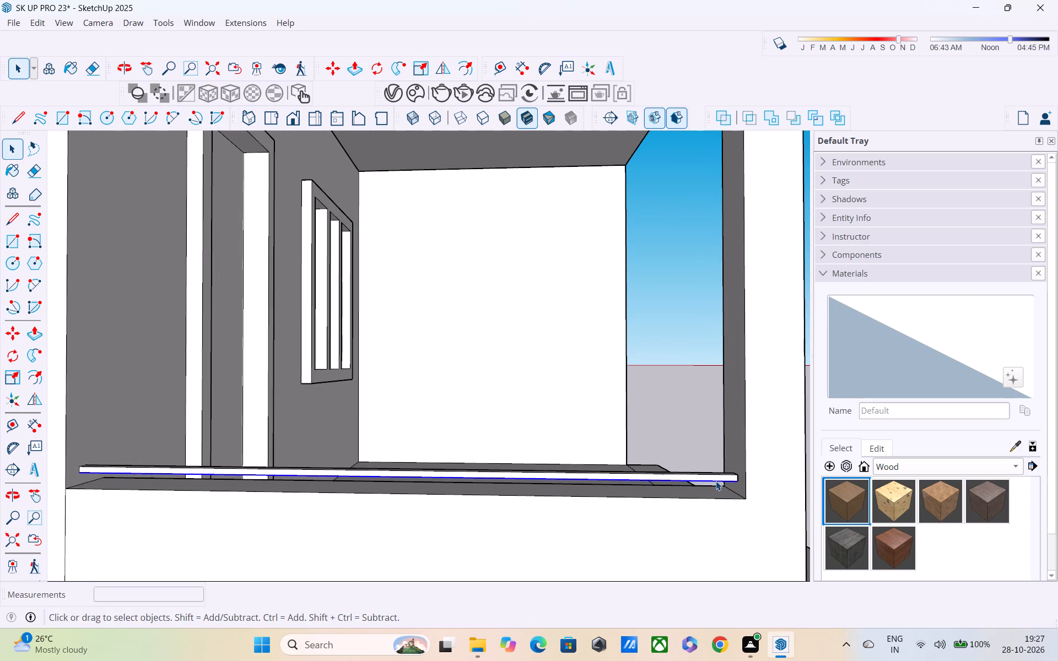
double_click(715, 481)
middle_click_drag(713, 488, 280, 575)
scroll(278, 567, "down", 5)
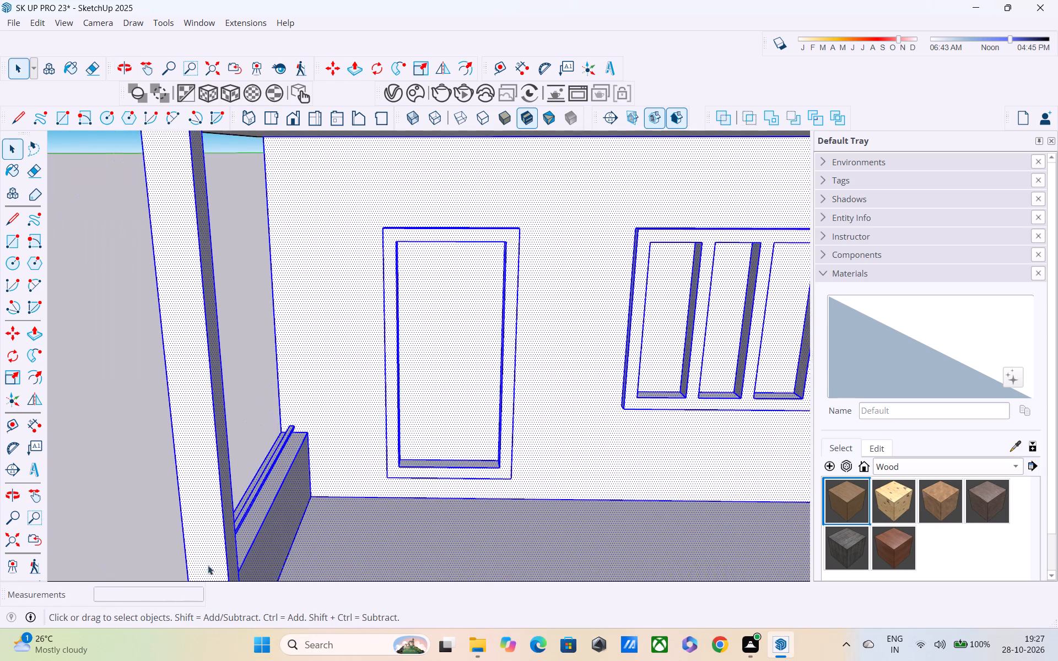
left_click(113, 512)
Select the faces of the porch railing bar and copy them straight up about 1' 2 3/4".
middle_click_drag(243, 512, 392, 512)
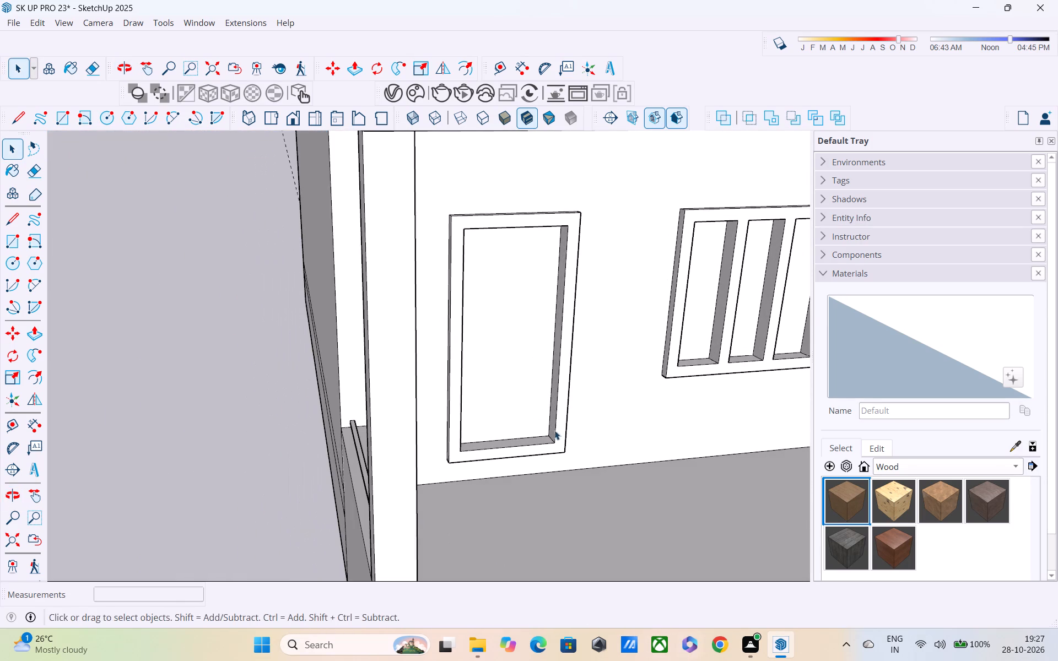
middle_click_drag(548, 425, 268, 378)
scroll(290, 440, "up", 6)
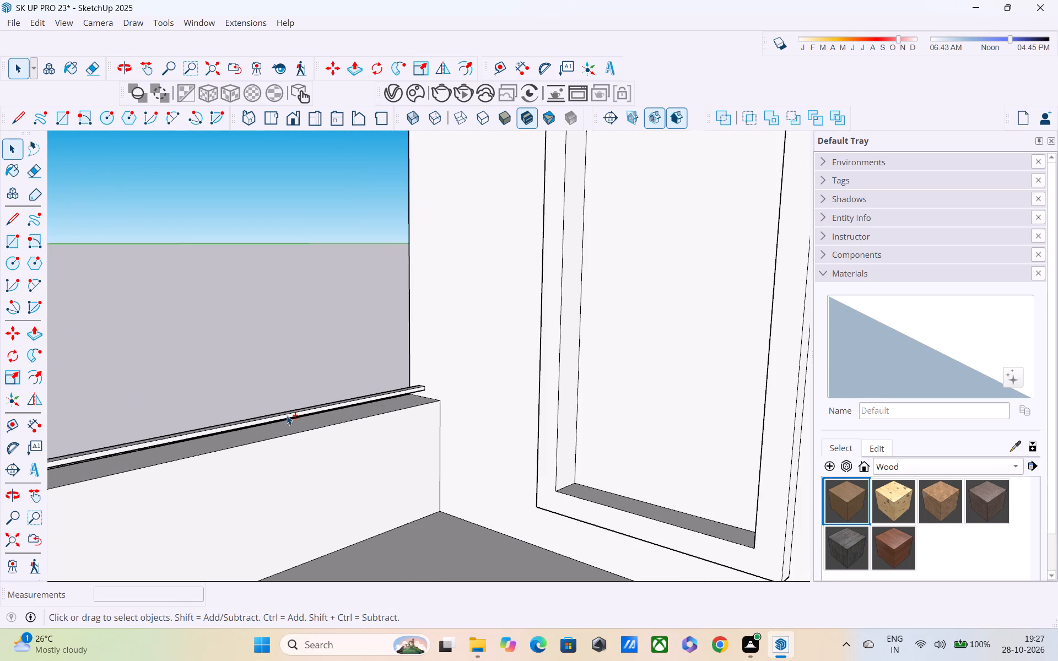
triple_click(287, 418, "shift")
middle_click_drag(287, 418, 309, 372)
left_click(309, 367)
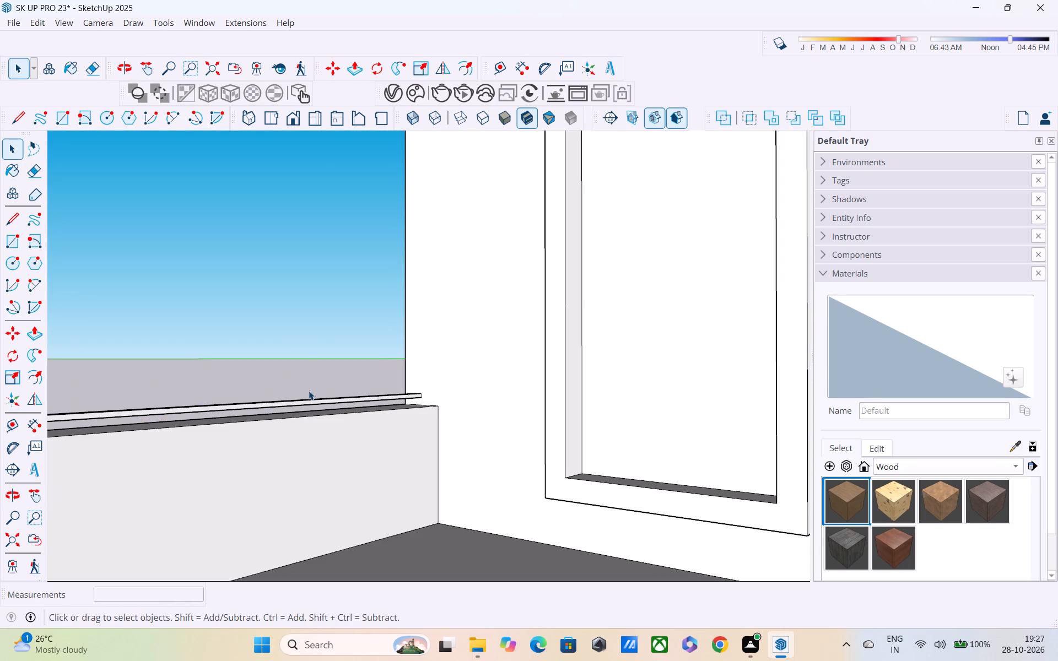
double_click(309, 404, "shift")
middle_click_drag(310, 403, 652, 422)
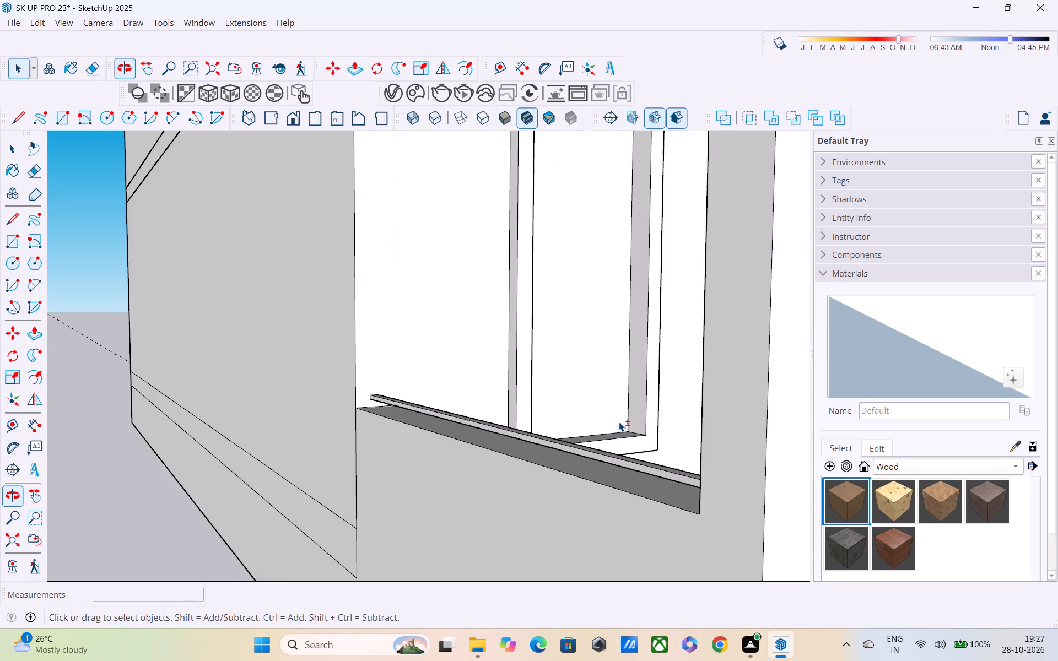
scroll(521, 437, "up", 3, "shift")
double_click(522, 438, "shift")
middle_click_drag(536, 431, 533, 477)
scroll(520, 486, "up", 4, "shift")
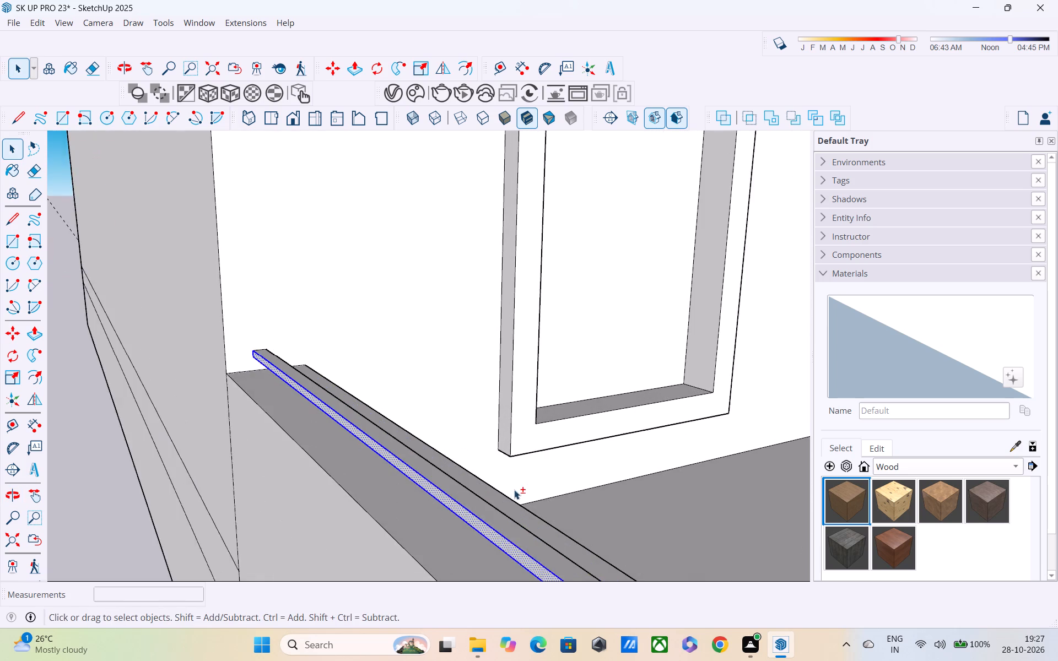
left_click(482, 531, "shift")
left_click(496, 520, "shift")
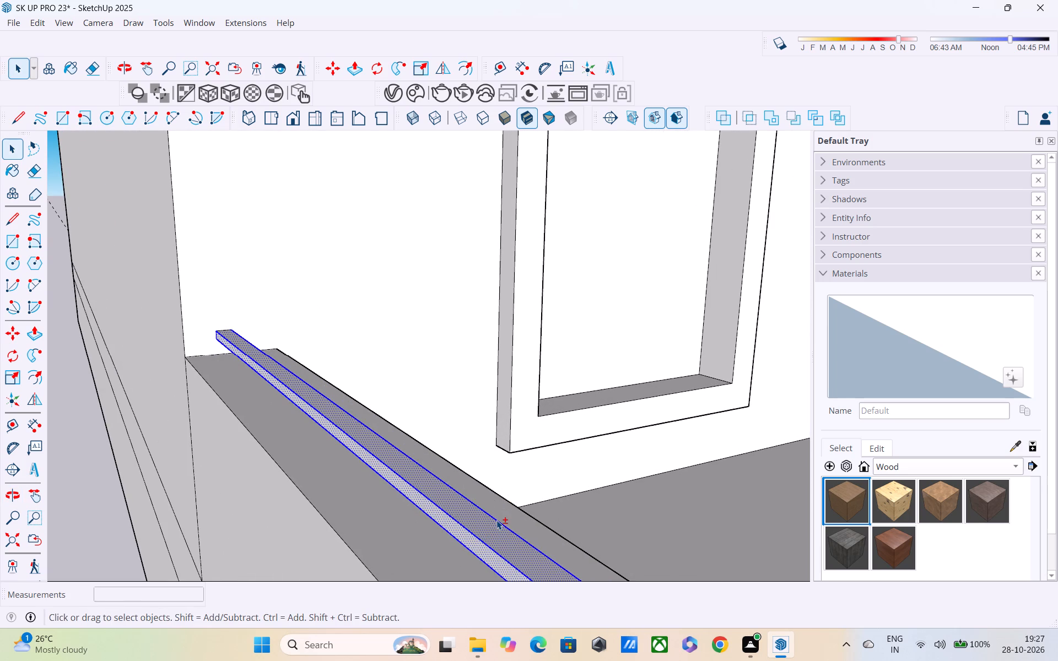
middle_click_drag(498, 521, 539, 439, "shift")
scroll(503, 330, "up", 3)
middle_click_drag(494, 318, 476, 355)
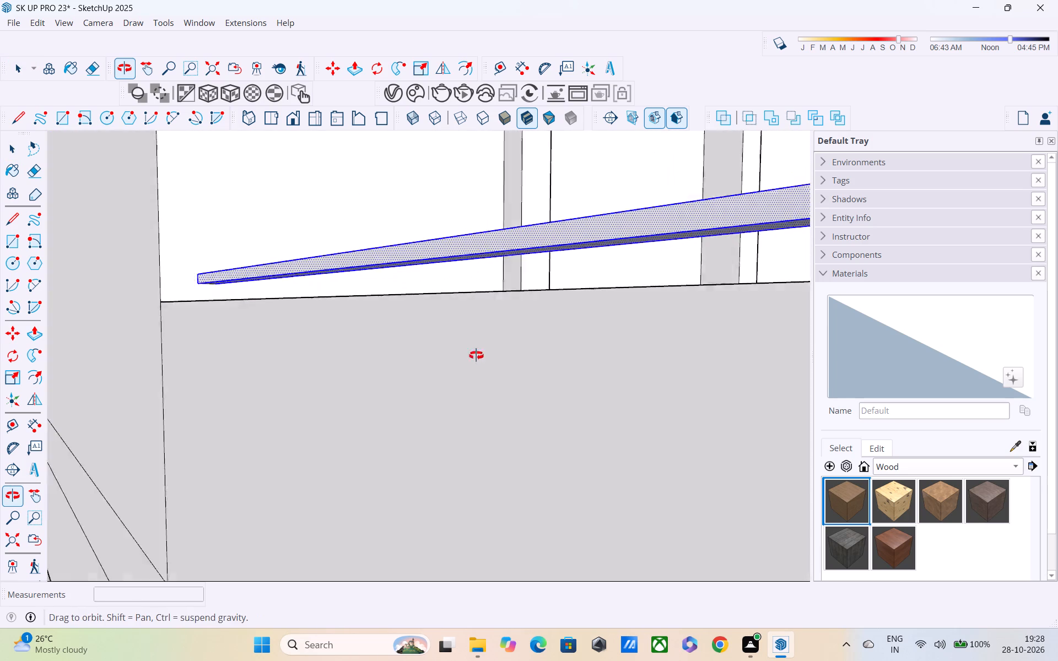
middle_click_drag(476, 355, 391, 362)
scroll(502, 259, "up", 11)
middle_click_drag(503, 258, 488, 253)
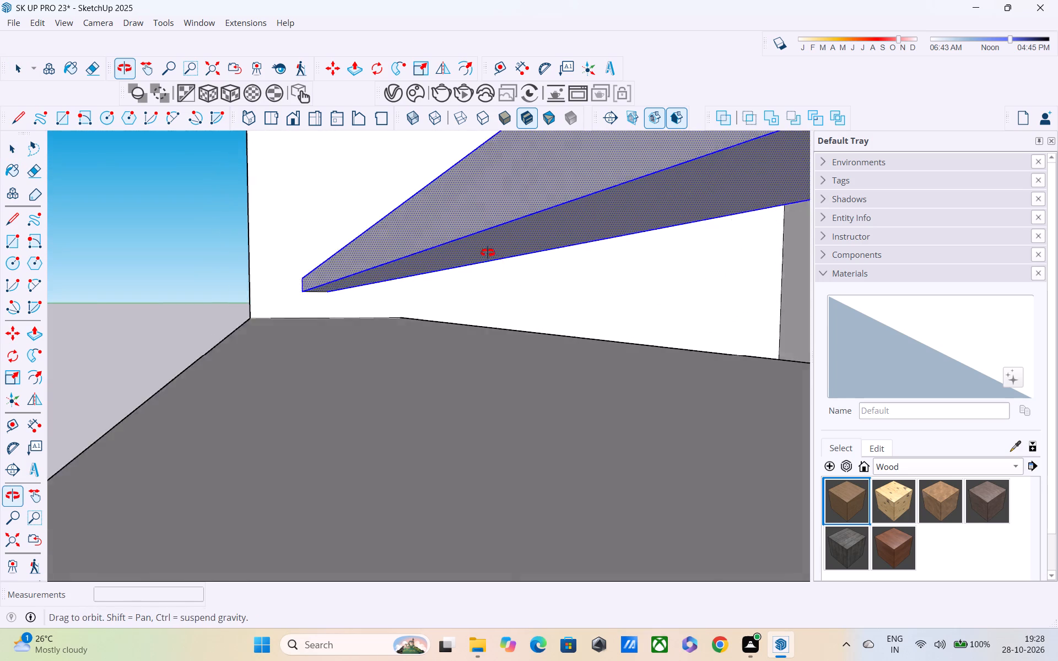
middle_click_drag(488, 253, 562, 291)
key("m")
scroll(379, 294, "down", 2)
middle_click_drag(373, 311, 640, 406, "shift")
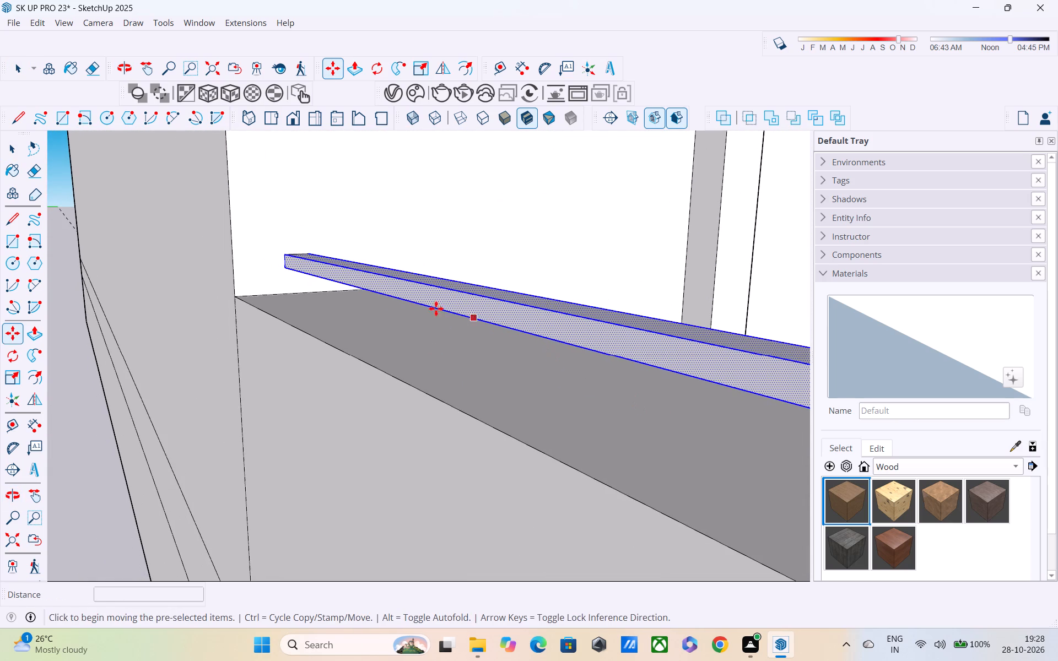
left_click(285, 267)
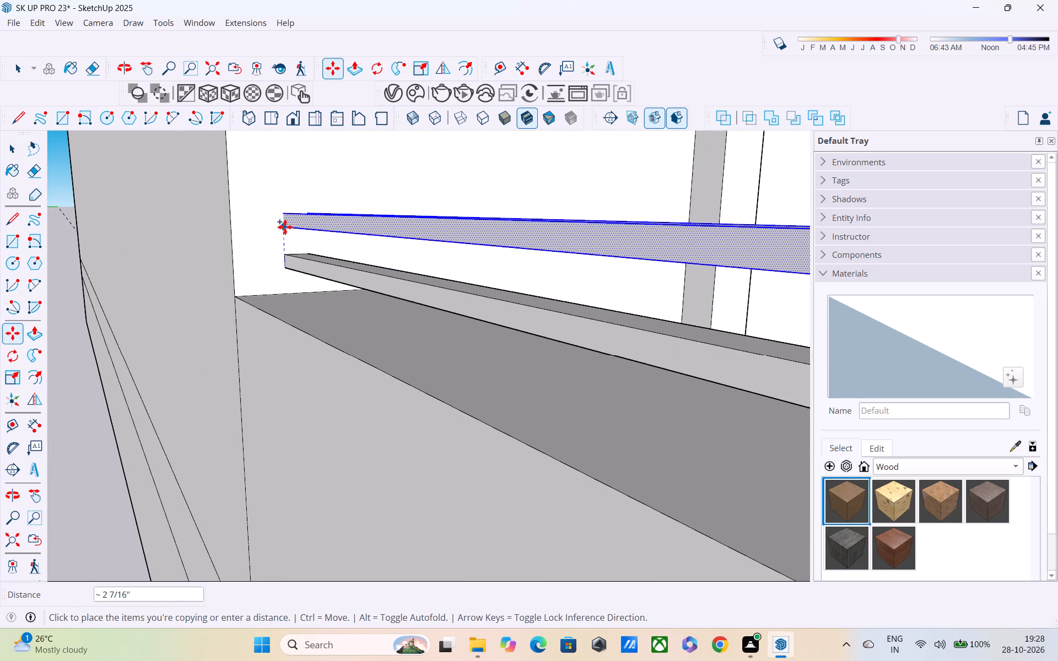
middle_click_drag(299, 286, 344, 424, "shift")
middle_click_drag(332, 320, 326, 268)
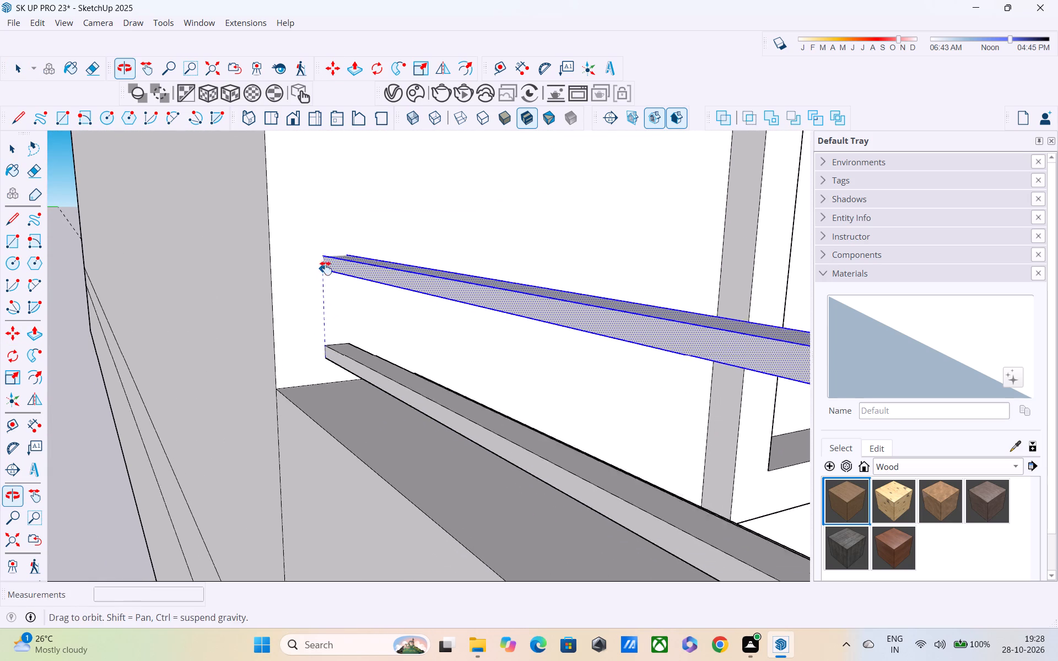
middle_click_drag(326, 268, 326, 267)
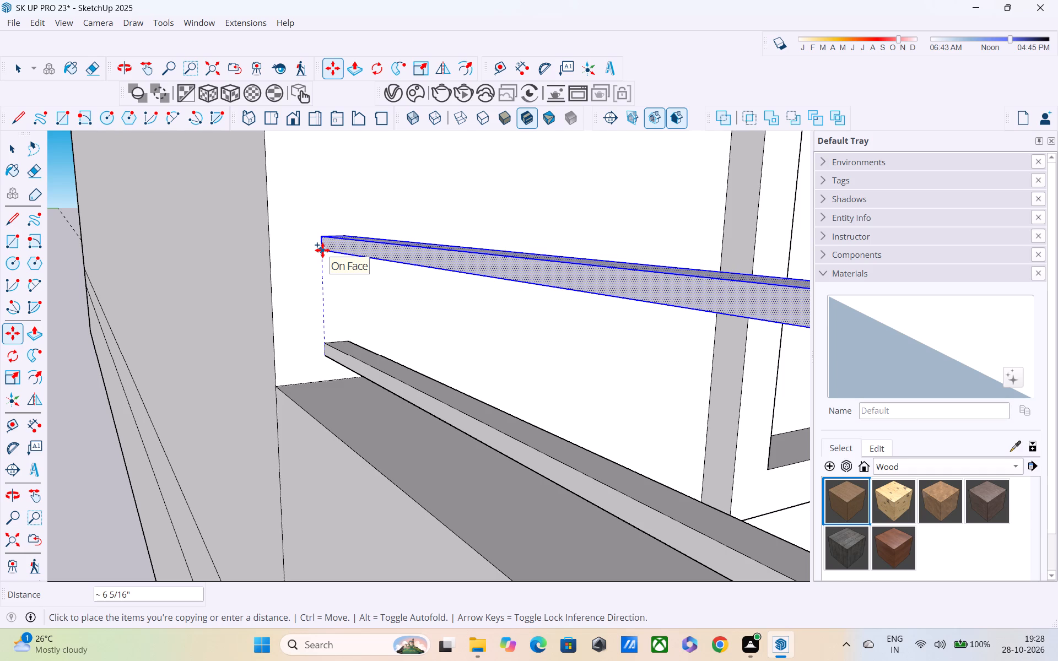
middle_click_drag(314, 226, 362, 292, "shift")
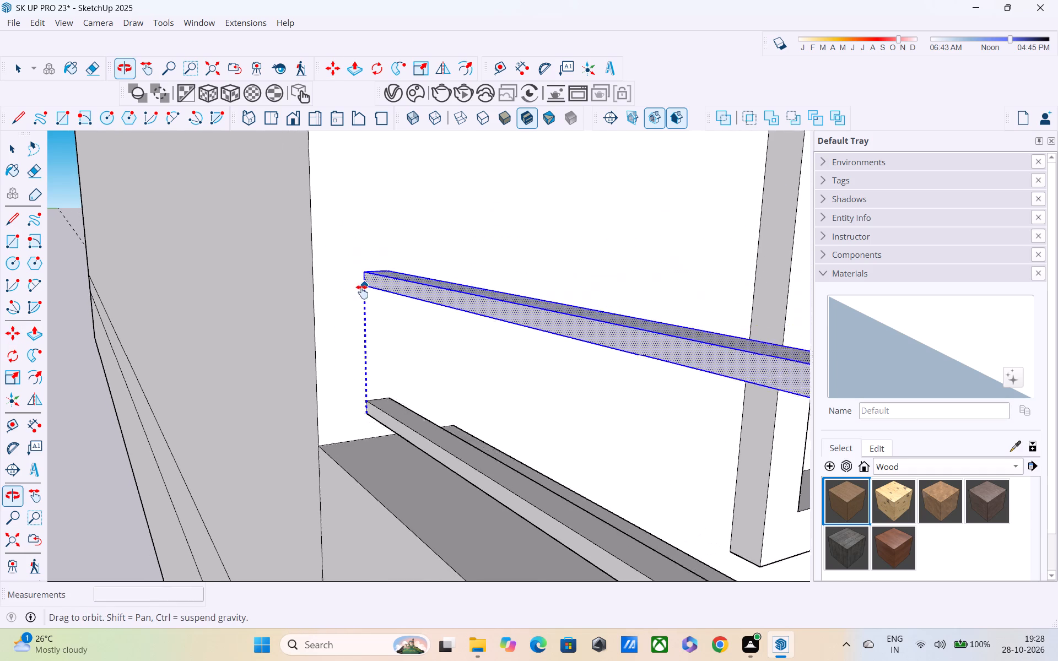
middle_click_drag(362, 292, 381, 327, "shift")
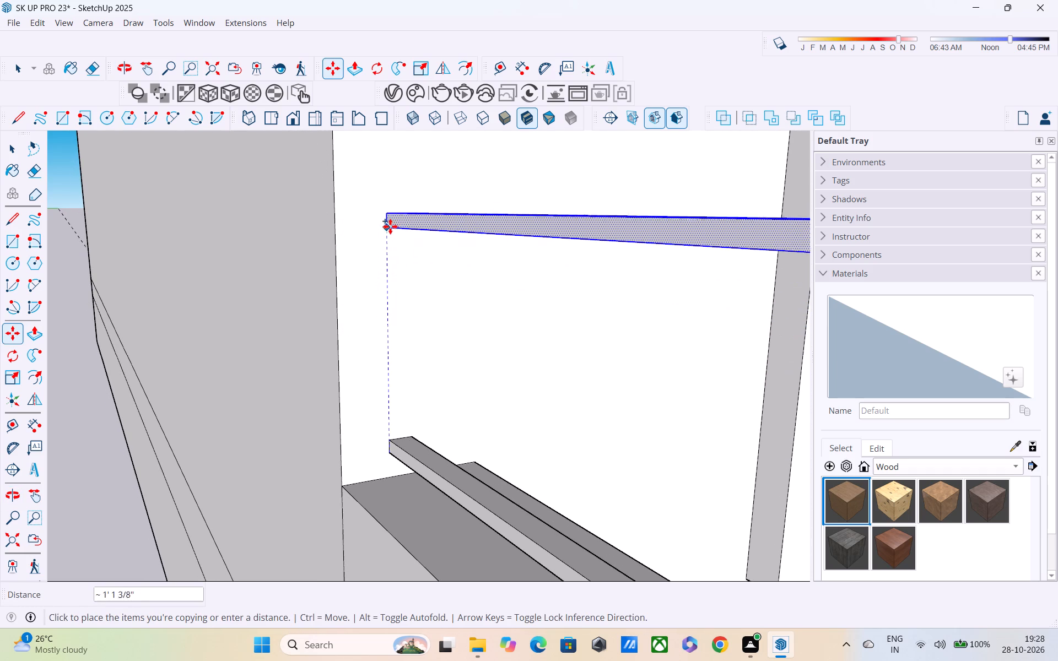
middle_click_drag(390, 235, 396, 316, "shift")
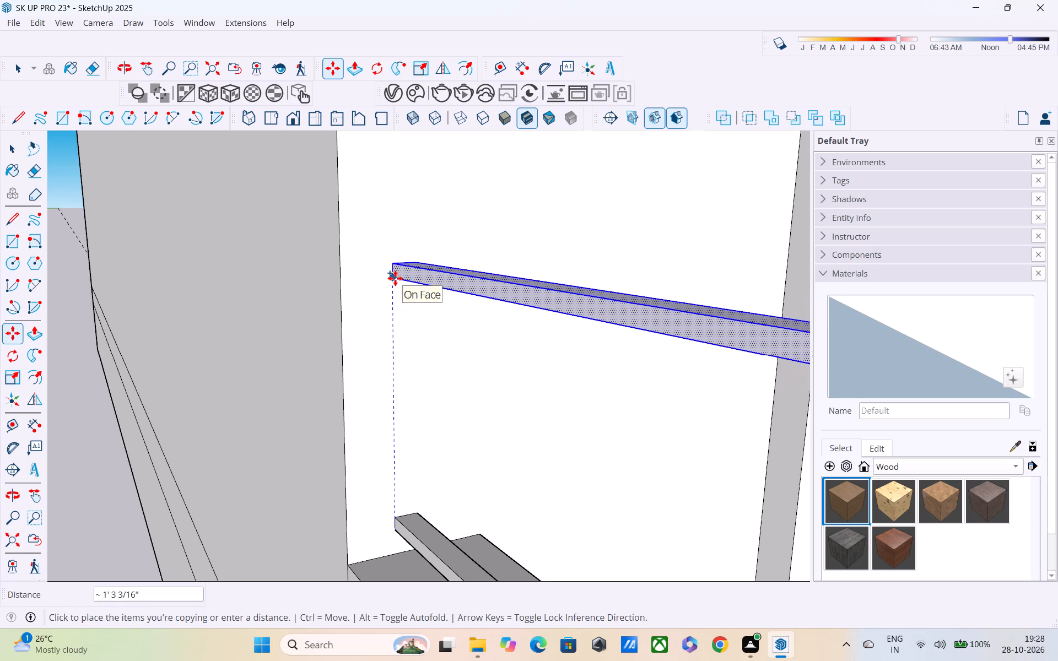
left_click(393, 285)
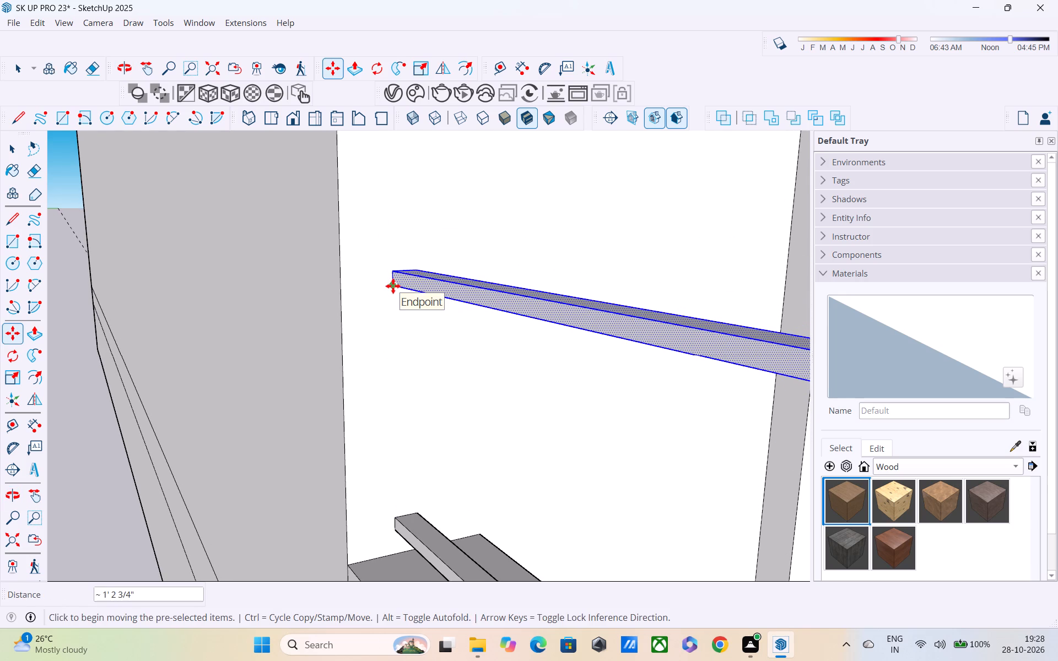
Divide the railing bar's copy distance by 4 to fill the gap with evenly spaced bars.
key("slash")
key("4")
key("Return")
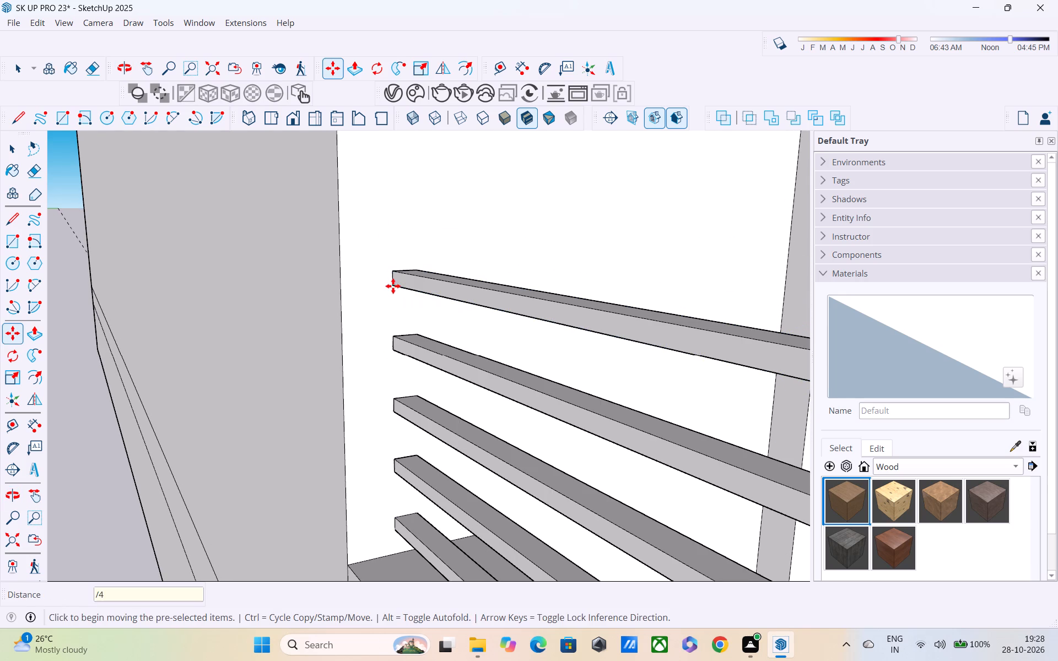
Examine the ground-floor porch railing up close and the whole house from the front, side and above.
scroll(393, 286, "down", 4)
scroll(443, 361, "down", 9)
middle_click_drag(492, 429, 364, 343)
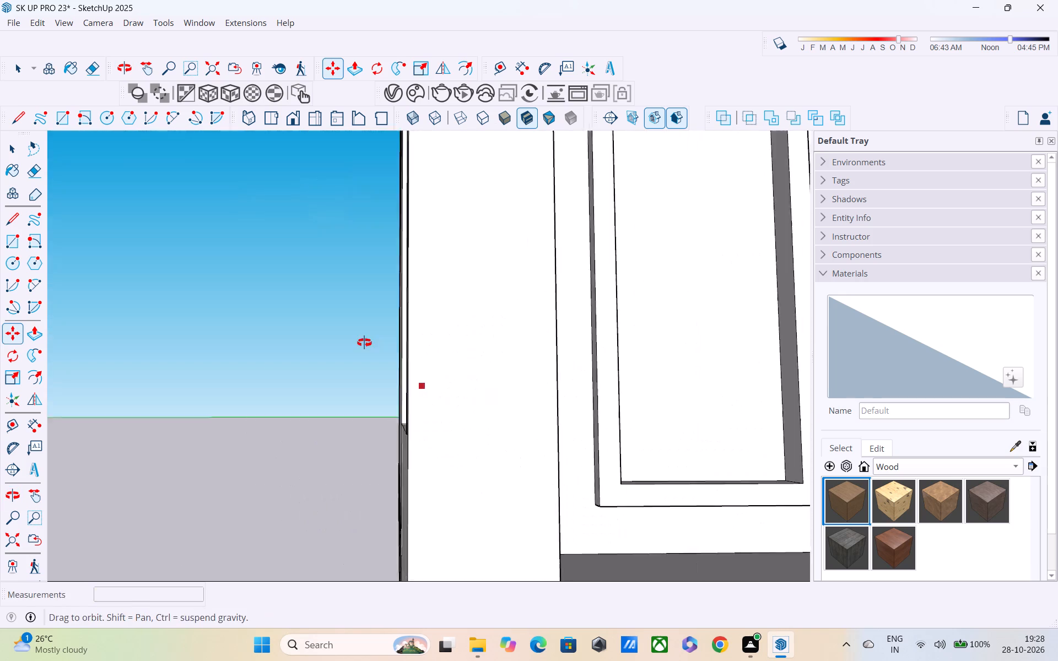
middle_click_drag(364, 343, 361, 340)
scroll(361, 340, "up", 1)
scroll(361, 340, "down", 9)
middle_click_drag(398, 392, 574, 419)
scroll(575, 418, "down", 3)
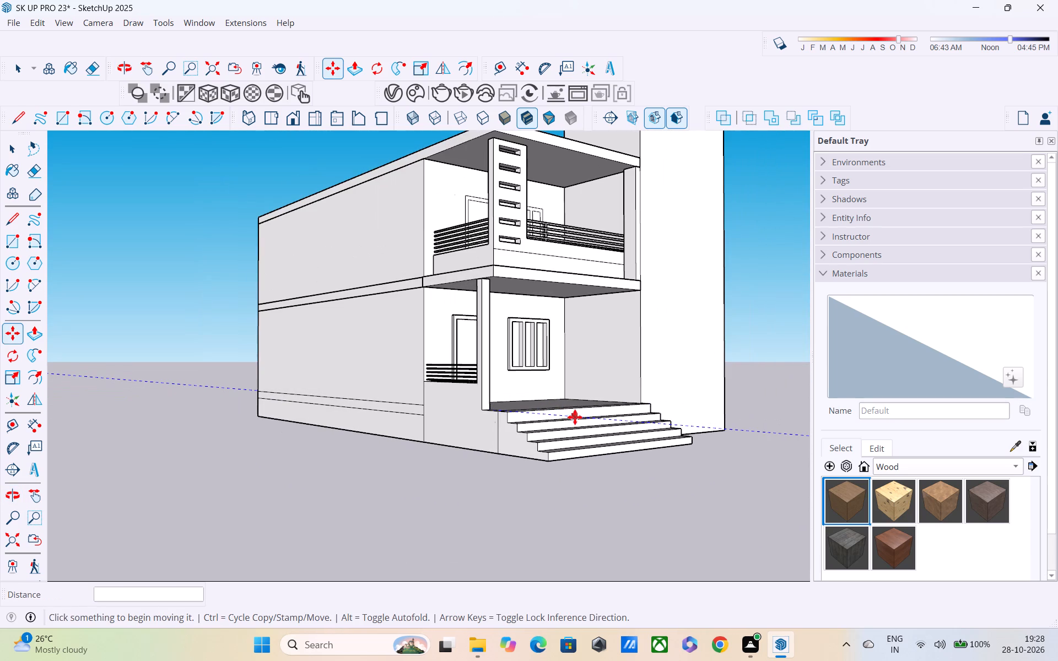
key("space")
scroll(573, 416, "down", 3)
middle_click_drag(573, 416, 467, 403)
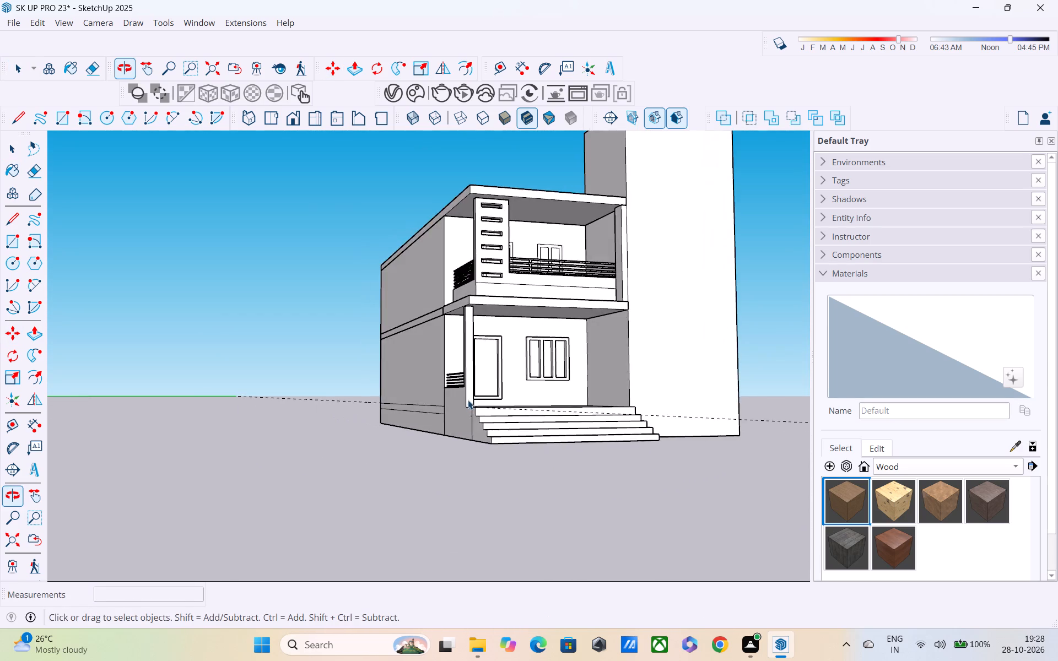
scroll(468, 399, "up", 8)
middle_click_drag(488, 397, 463, 420)
scroll(461, 421, "up", 4)
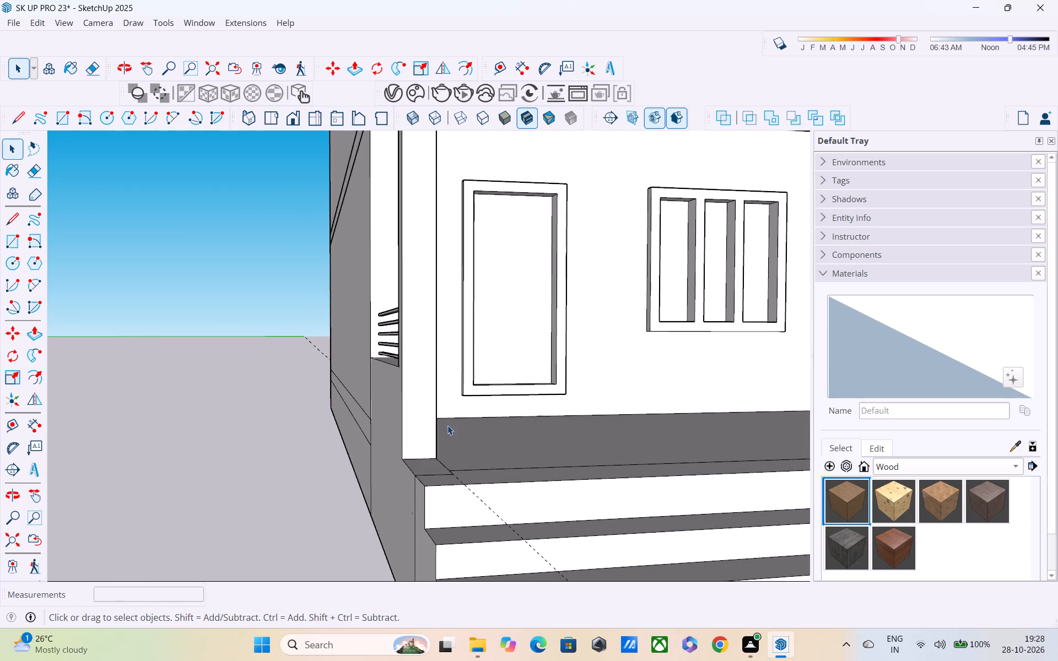
scroll(448, 426, "down", 4)
scroll(455, 435, "up", 1)
middle_click_drag(440, 430, 418, 421)
middle_click_drag(409, 420, 499, 412)
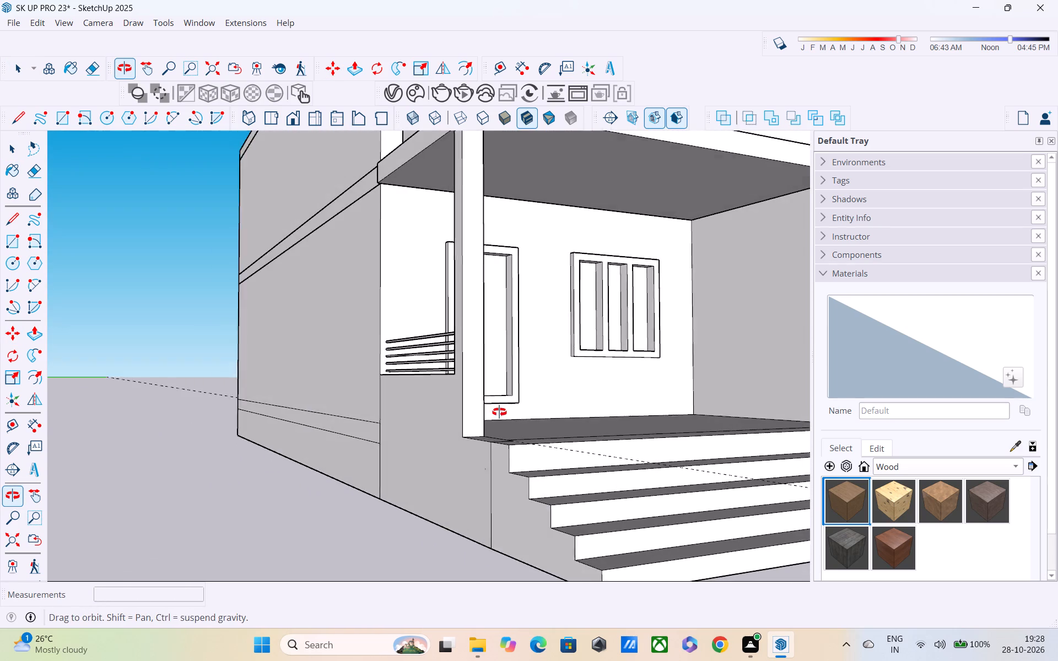
middle_click_drag(499, 412, 498, 412)
key("space")
scroll(498, 412, "down", 4)
middle_click_drag(527, 422, 381, 484)
scroll(380, 478, "up", 1)
scroll(380, 470, "down", 5)
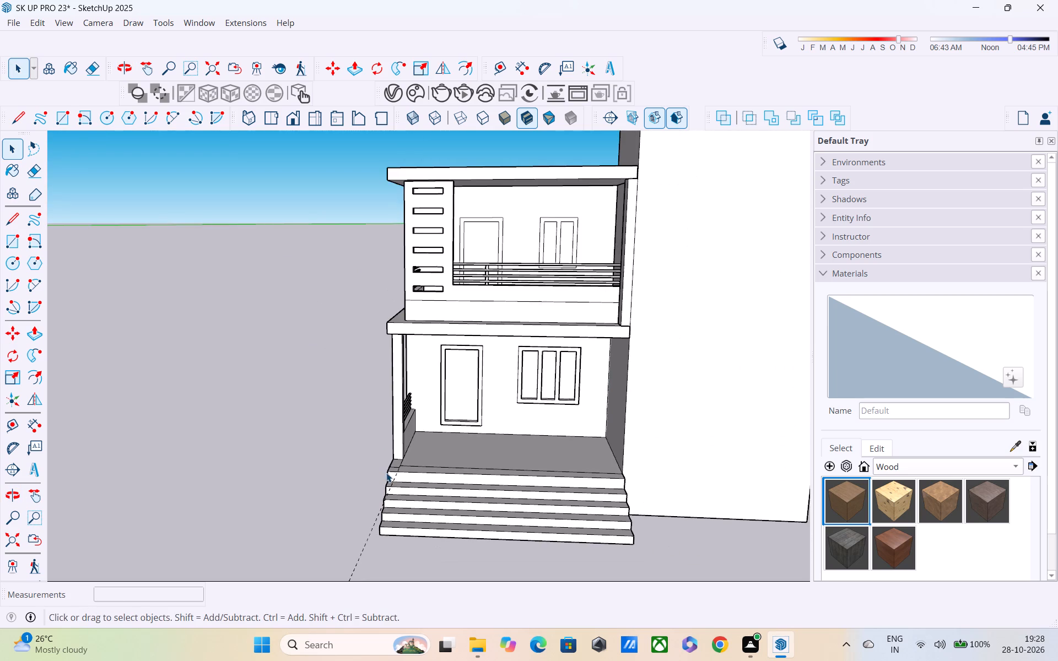
scroll(386, 473, "down", 11)
middle_click_drag(417, 479, 422, 508)
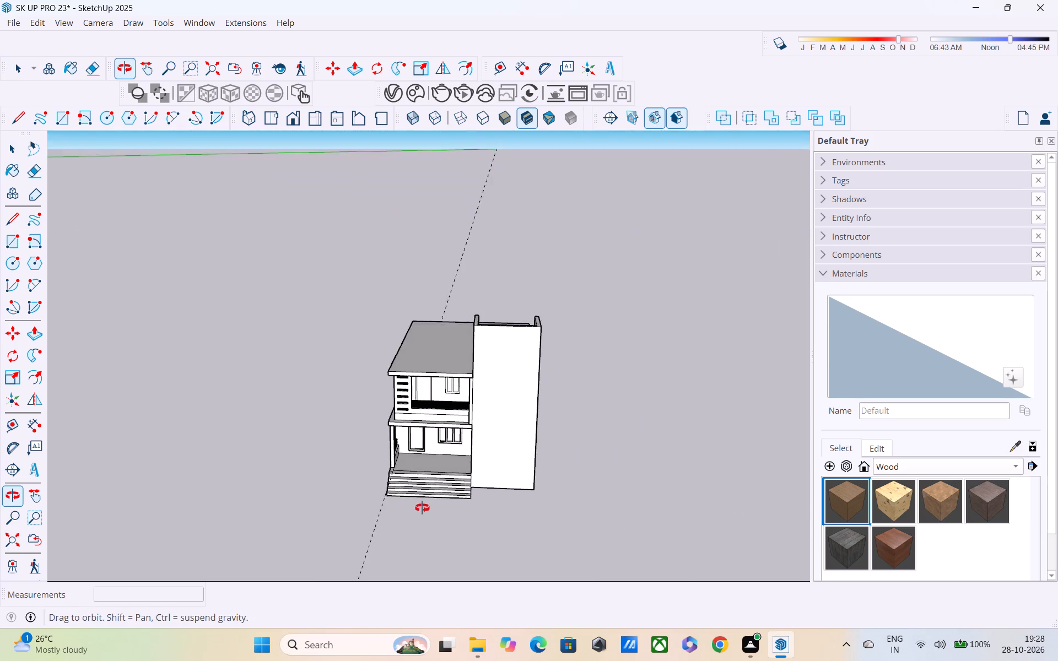
middle_click_drag(422, 508, 461, 395)
scroll(475, 430, "up", 4)
middle_click_drag(442, 449, 451, 490)
Delete the dashed guide line running along the ground past the front steps.
key("space")
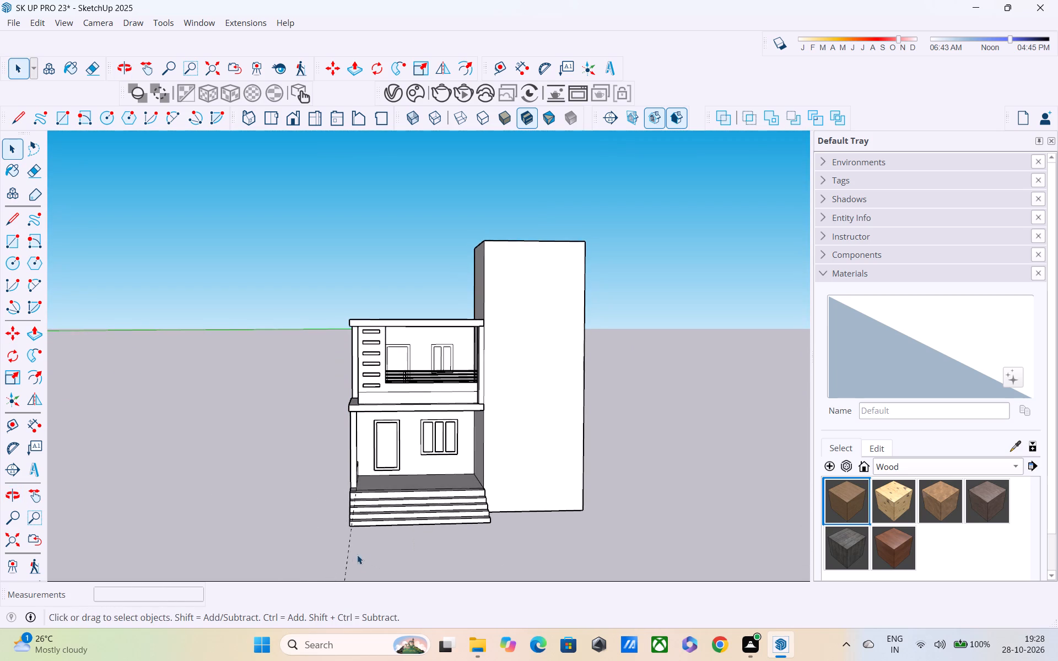
left_click(347, 549)
double_click(347, 561)
left_click(352, 575)
middle_click_drag(351, 554, 655, 507)
double_click(650, 491)
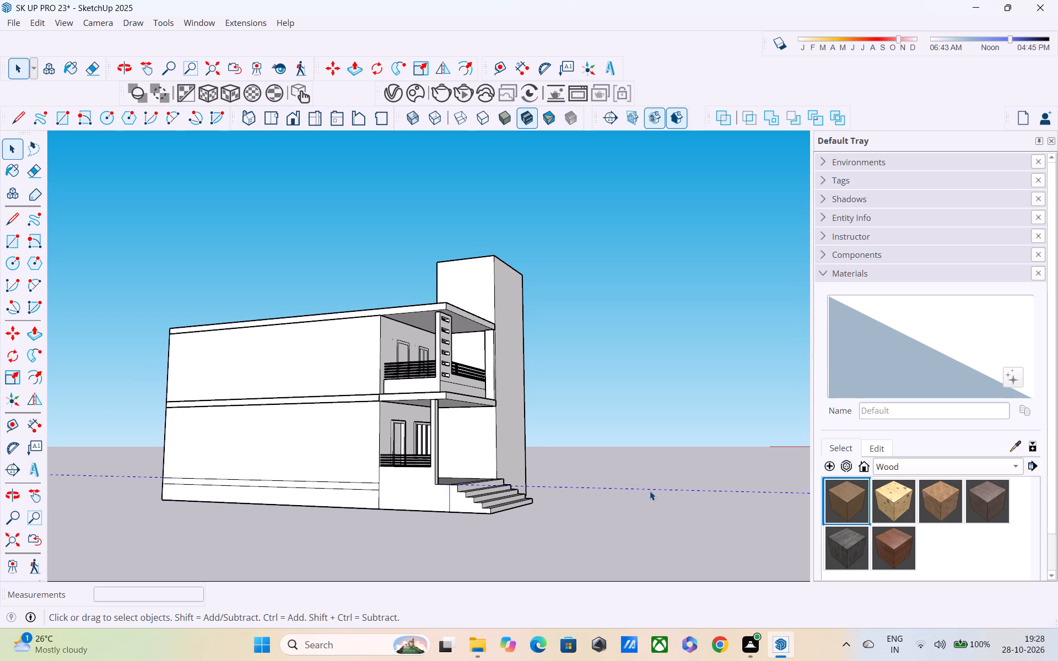
key("Delete")
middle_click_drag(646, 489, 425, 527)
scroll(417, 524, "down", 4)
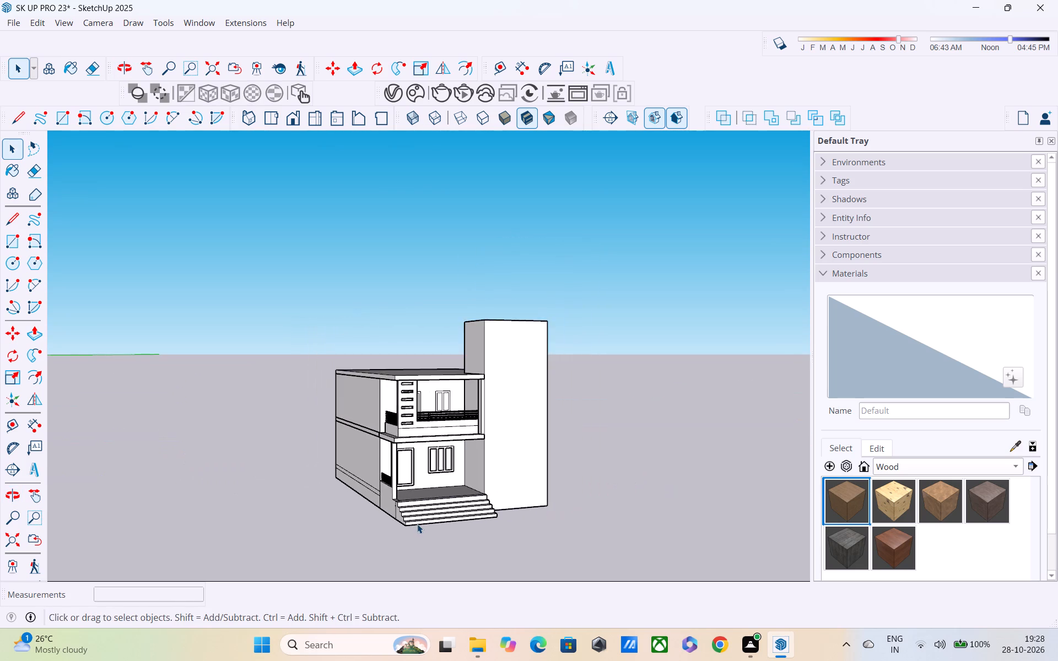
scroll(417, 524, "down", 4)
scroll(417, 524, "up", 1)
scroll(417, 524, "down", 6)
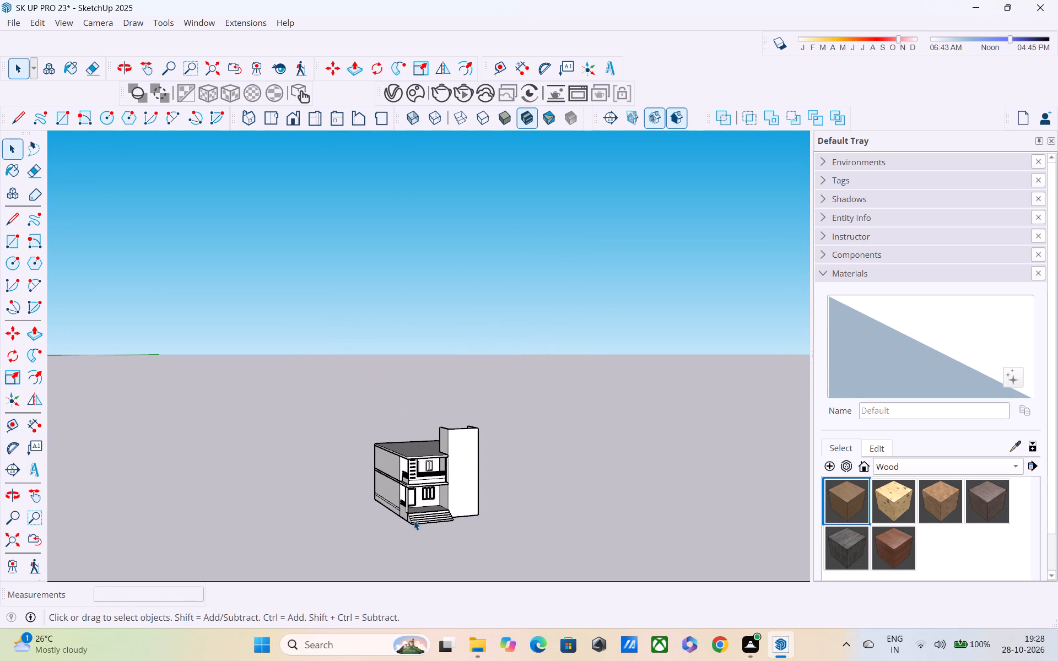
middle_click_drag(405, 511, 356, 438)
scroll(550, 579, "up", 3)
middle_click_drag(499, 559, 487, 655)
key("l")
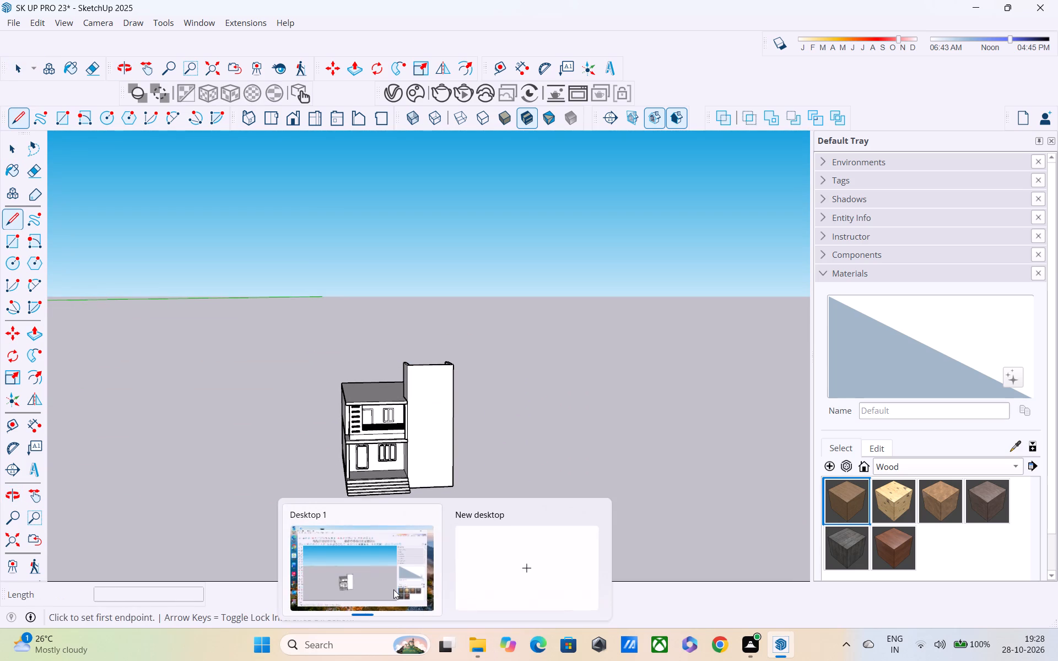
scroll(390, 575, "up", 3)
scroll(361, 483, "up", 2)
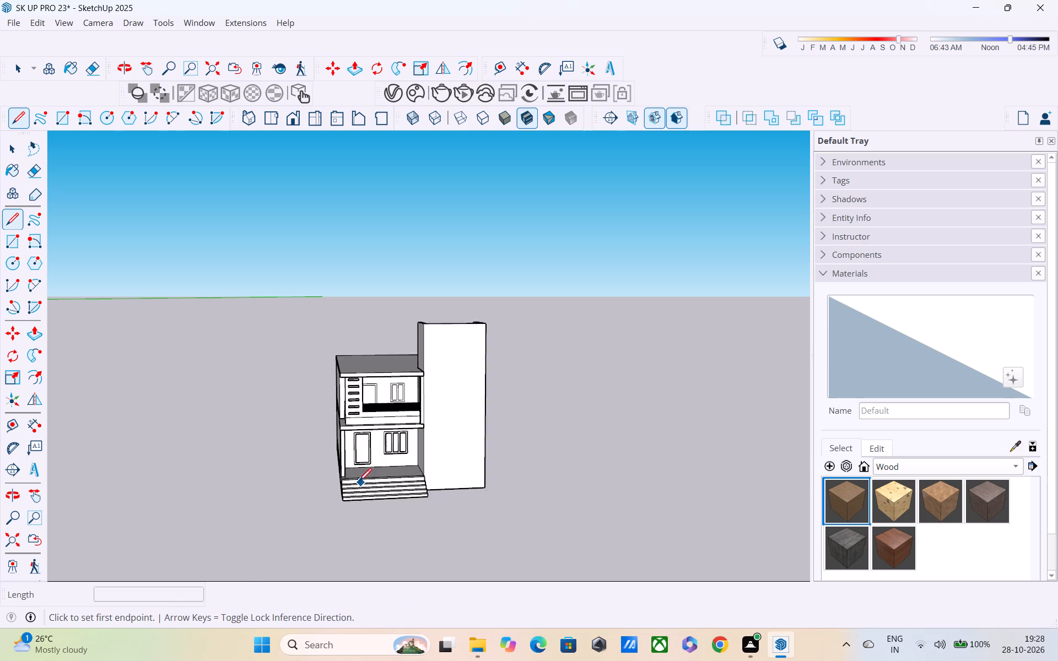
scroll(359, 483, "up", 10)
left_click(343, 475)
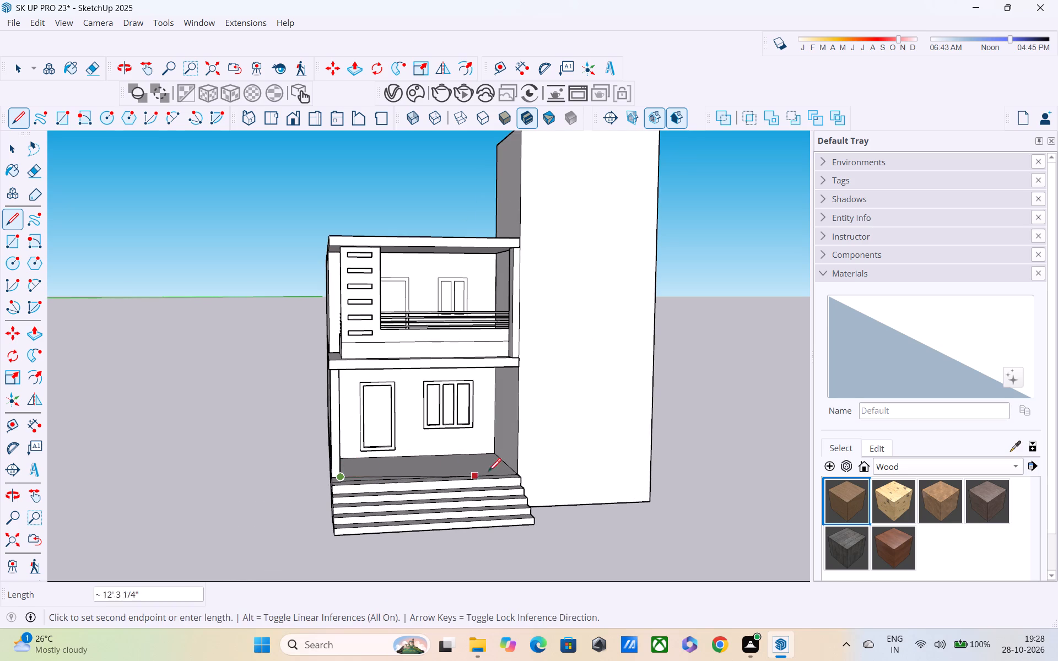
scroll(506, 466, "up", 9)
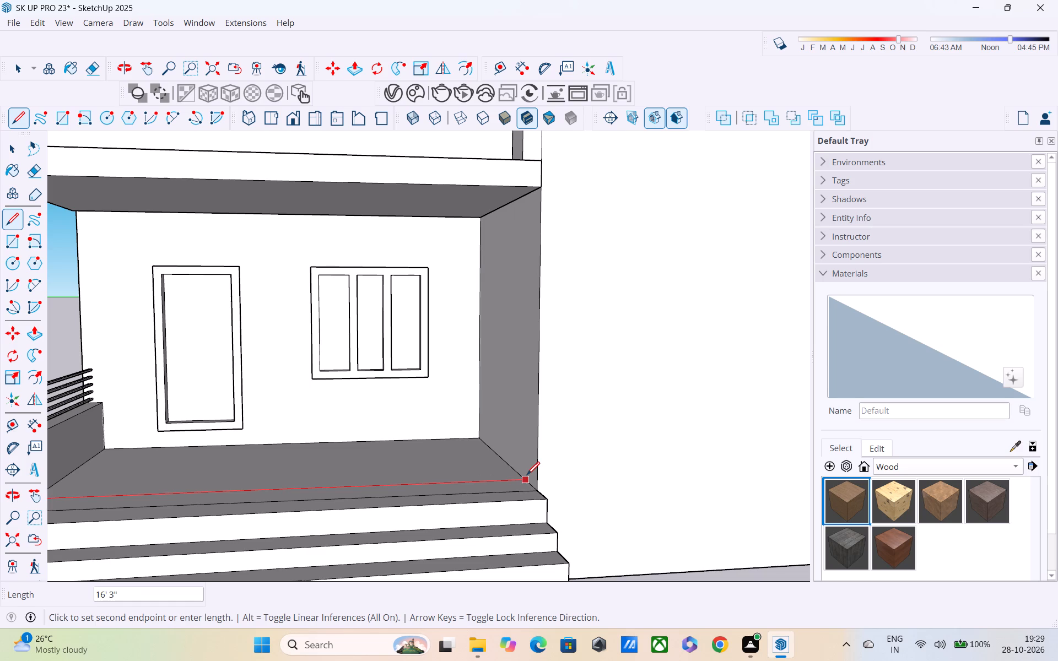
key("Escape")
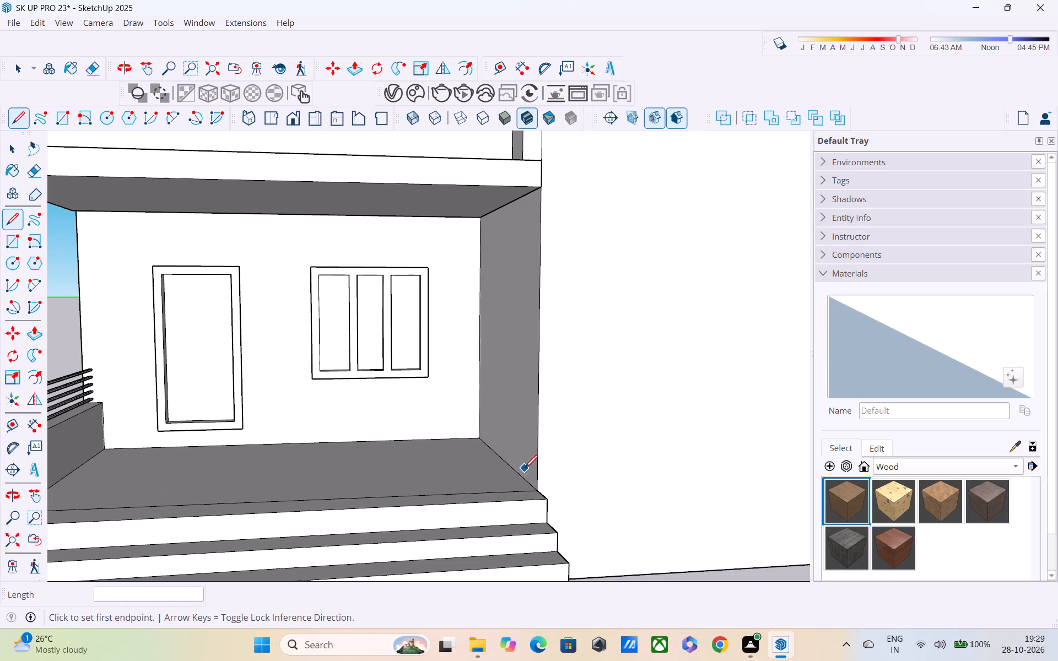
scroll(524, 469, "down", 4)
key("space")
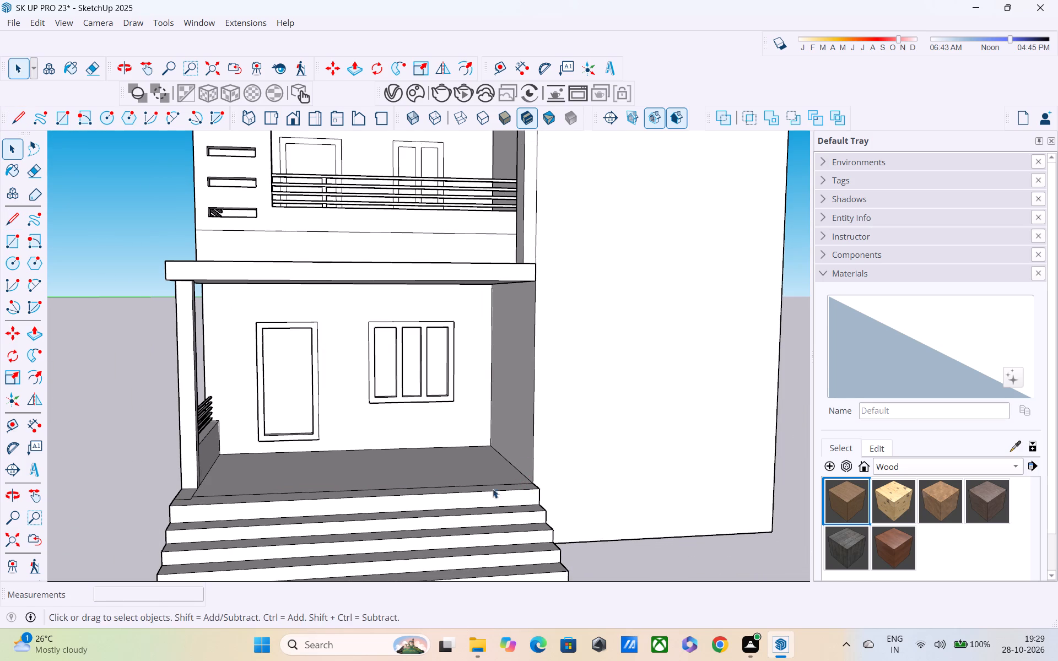
Examine the whole house from the front corner and side, up close and from a distance.
middle_click_drag(468, 487, 614, 487)
scroll(614, 487, "up", 1)
scroll(606, 474, "down", 5)
scroll(503, 481, "down", 3)
middle_click_drag(503, 480, 548, 474)
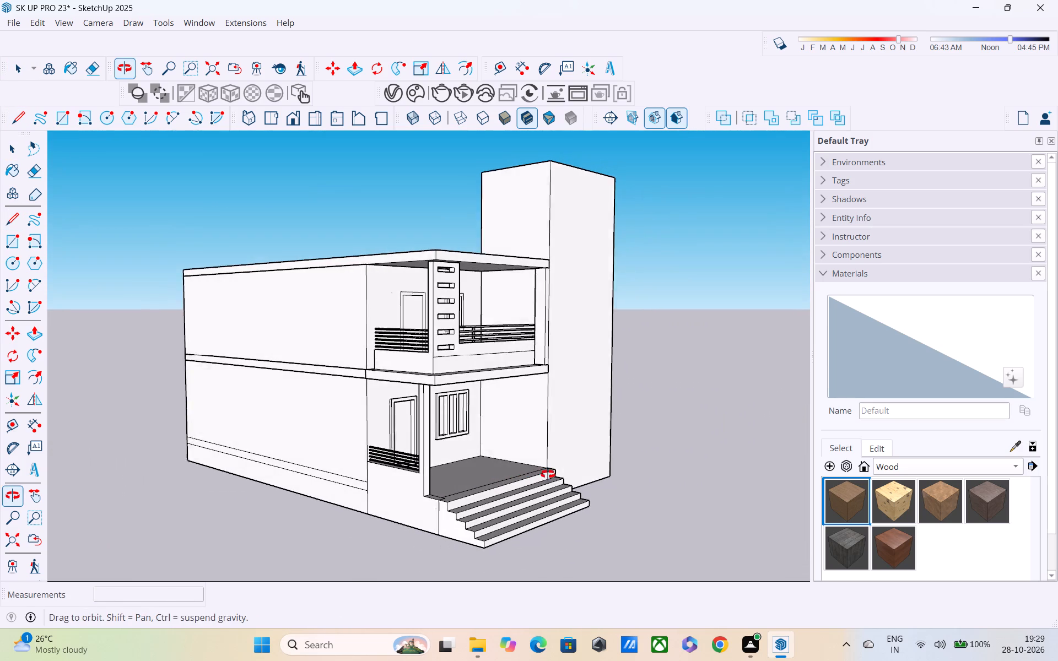
middle_click_drag(548, 474, 550, 471)
scroll(553, 459, "down", 12)
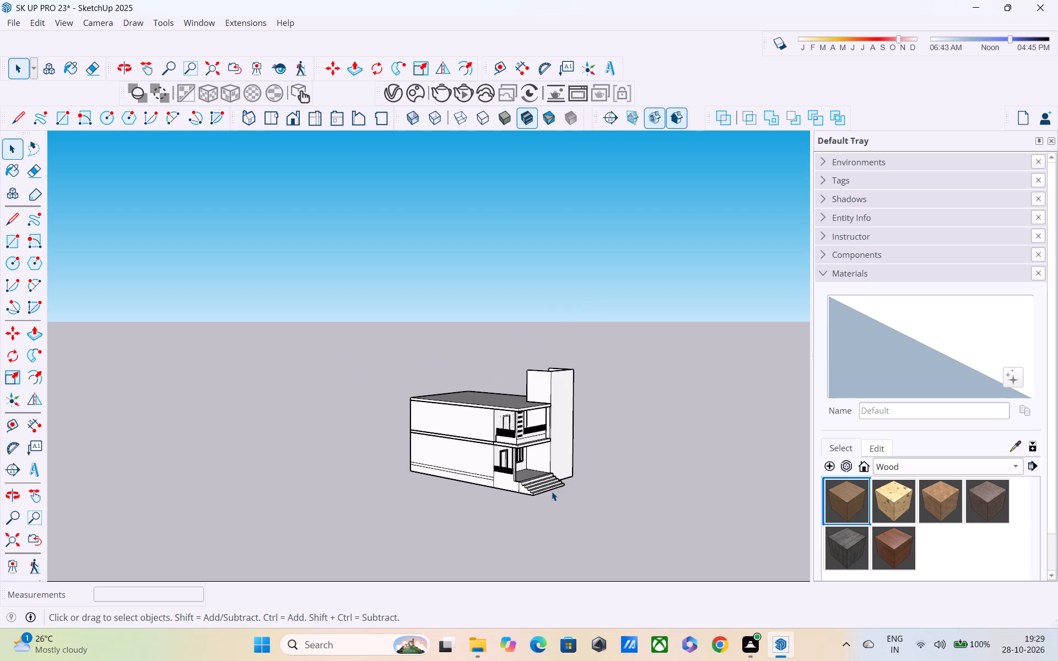
scroll(551, 492, "down", 10)
scroll(551, 497, "up", 1)
scroll(551, 497, "down", 5)
middle_click_drag(554, 497, 551, 497)
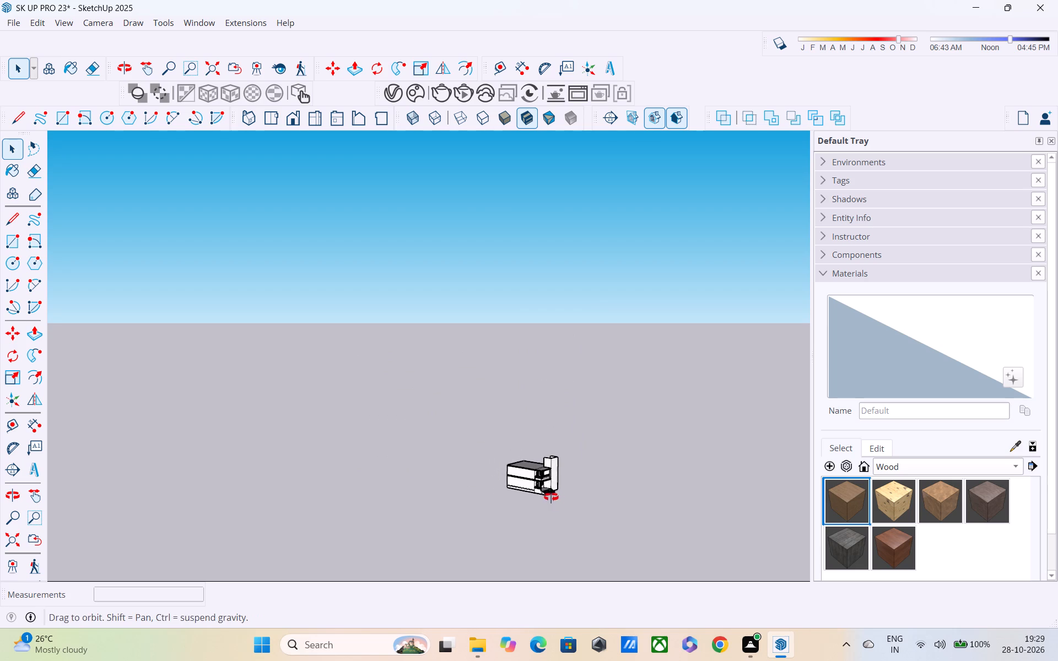
middle_click_drag(551, 497, 516, 487)
Delete the leftover edge running across the porch floor just behind the top front step.
scroll(547, 485, "up", 19)
middle_click_drag(543, 503, 532, 484)
scroll(532, 480, "up", 1)
middle_click_drag(528, 472, 521, 395, "shift")
scroll(553, 473, "up", 4)
middle_click_drag(554, 498, 418, 566)
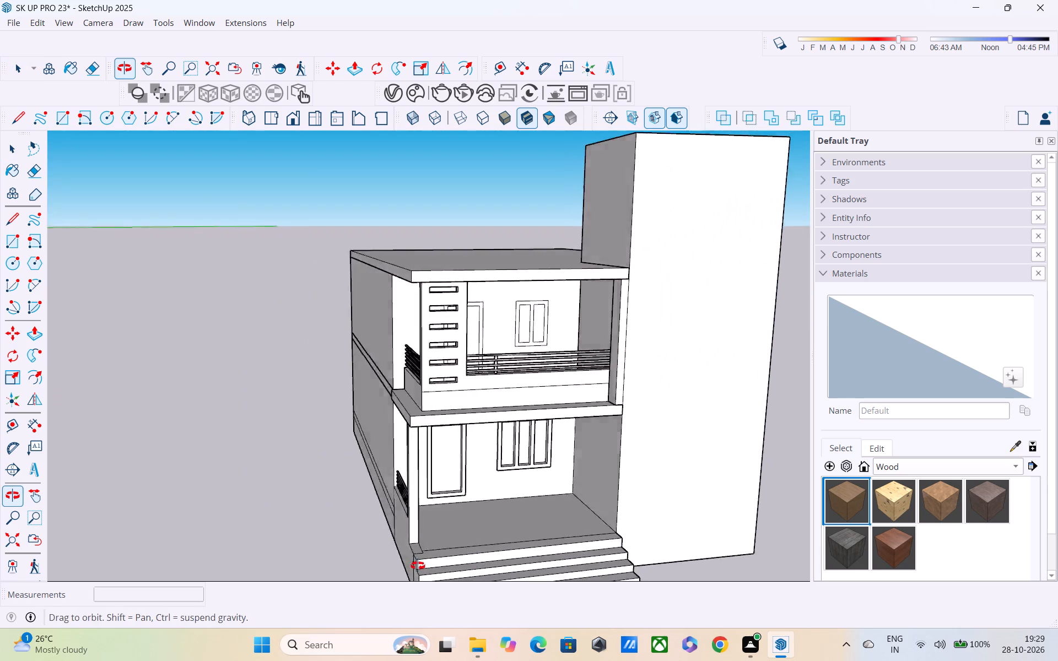
middle_click_drag(418, 566, 406, 554)
scroll(426, 545, "up", 3)
left_click(424, 548)
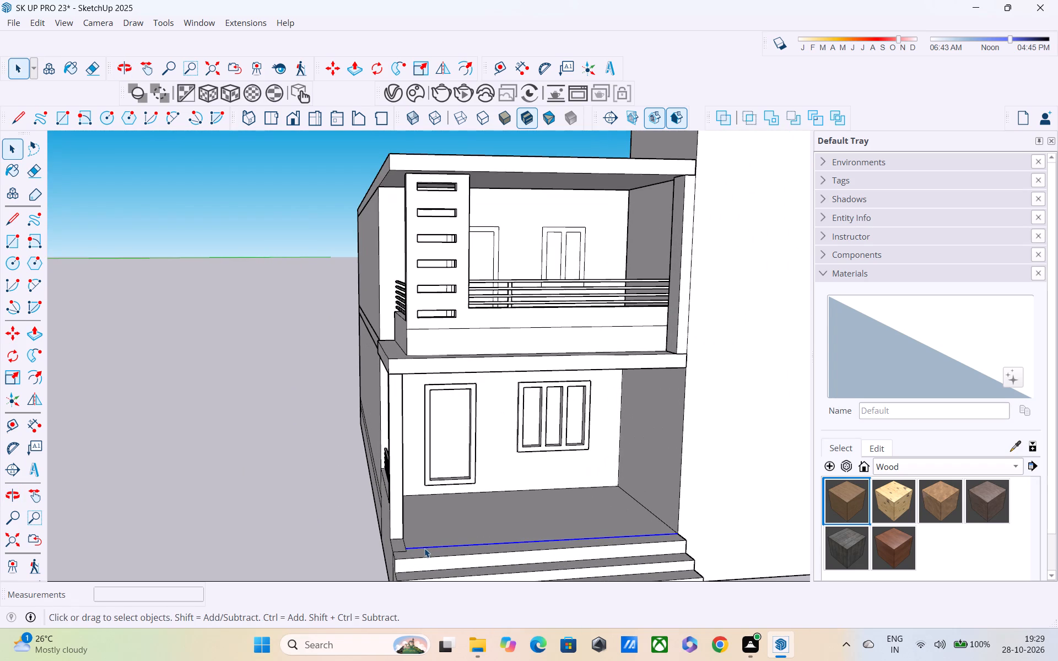
key("Delete")
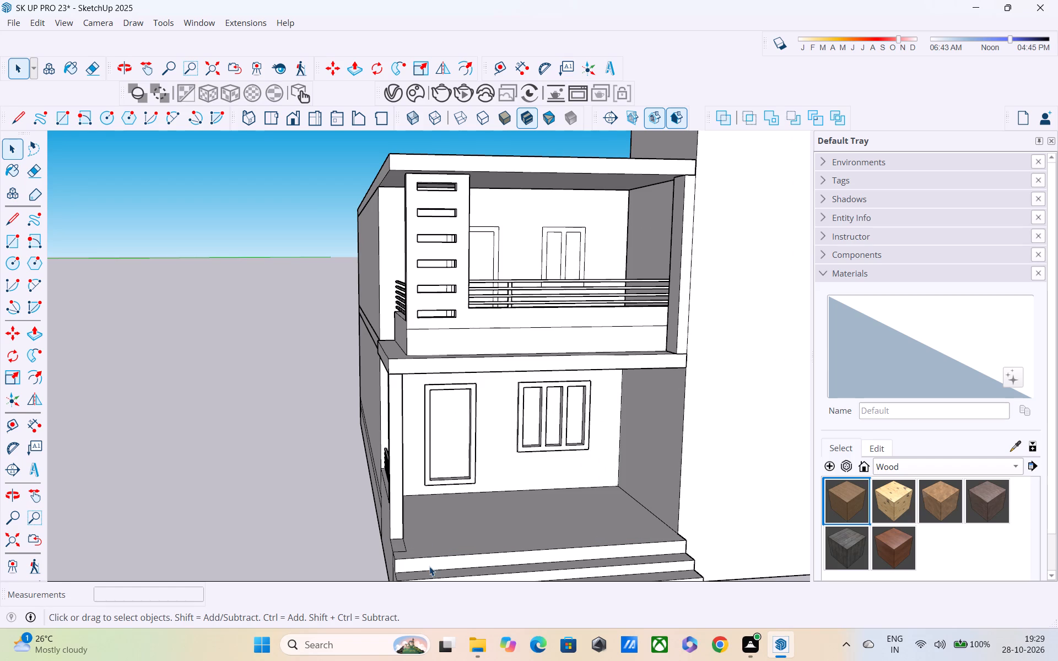
Erase the short leftover edges on the porch floor in front of the corner column's base.
scroll(424, 562, "up", 1)
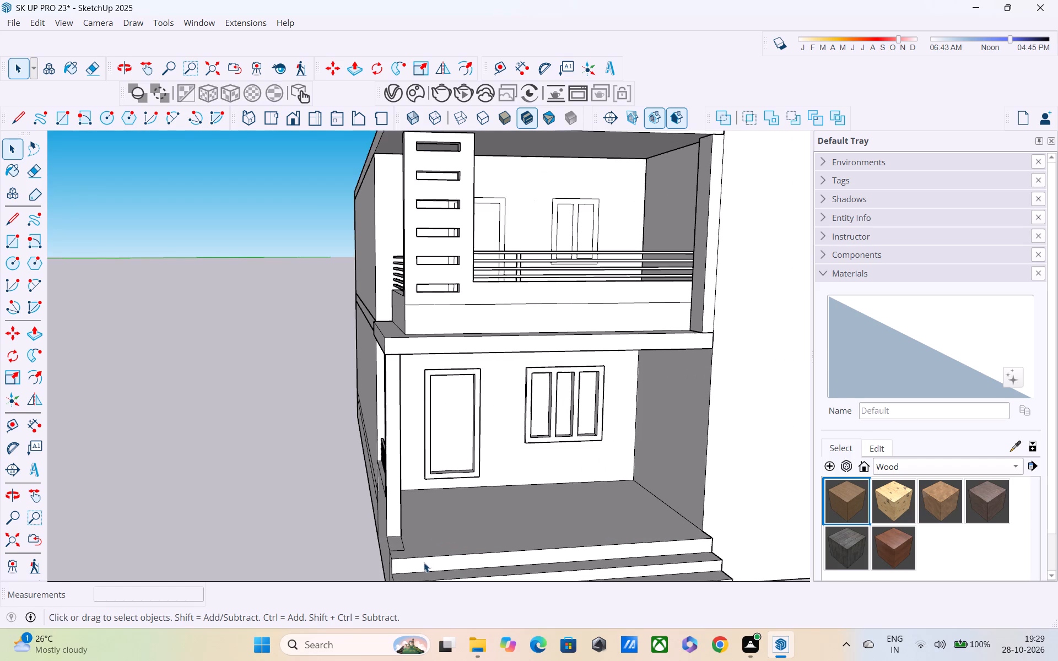
middle_click_drag(423, 560, 433, 512, "shift")
middle_click_drag(435, 519, 472, 540)
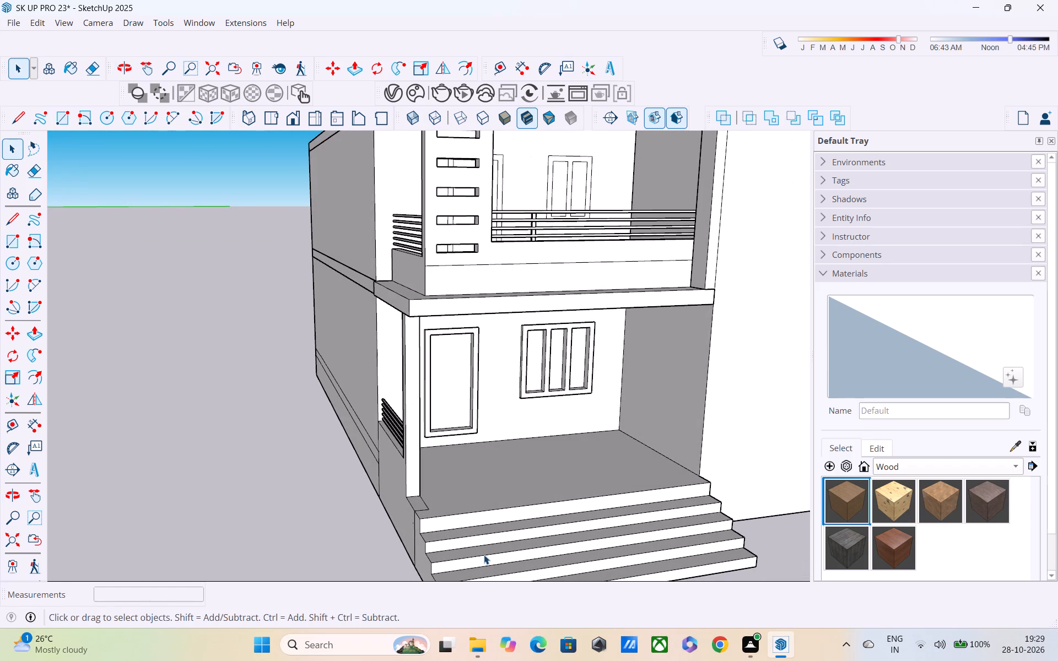
key("e")
middle_click_drag(426, 497, 548, 481)
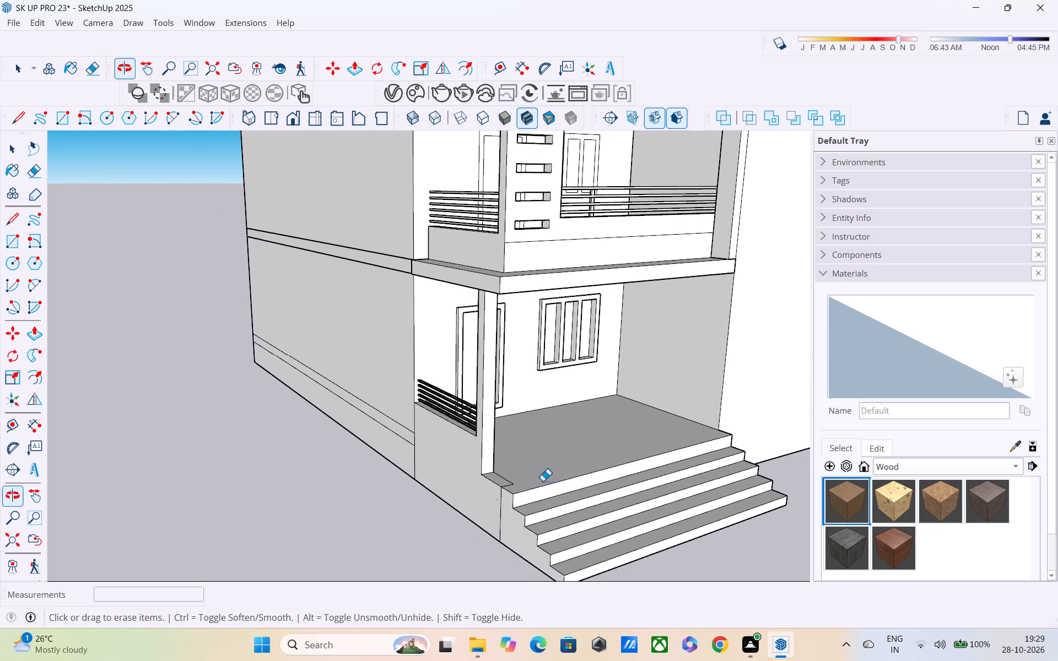
scroll(520, 481, "up", 3)
left_click(506, 480)
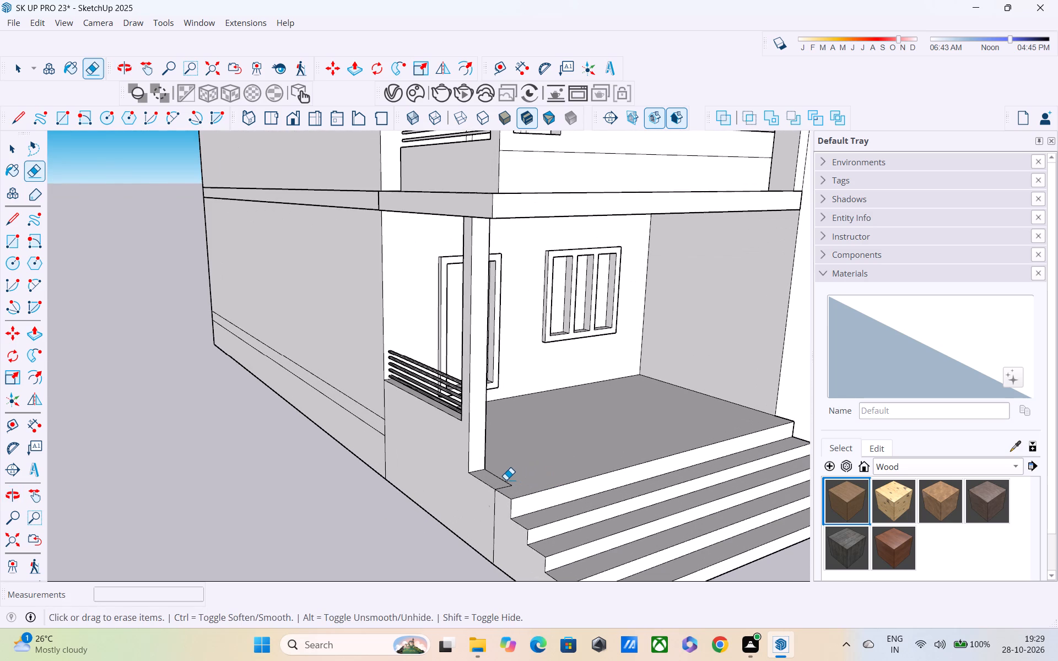
left_click_drag(505, 481, 505, 493)
scroll(492, 506, "up", 3)
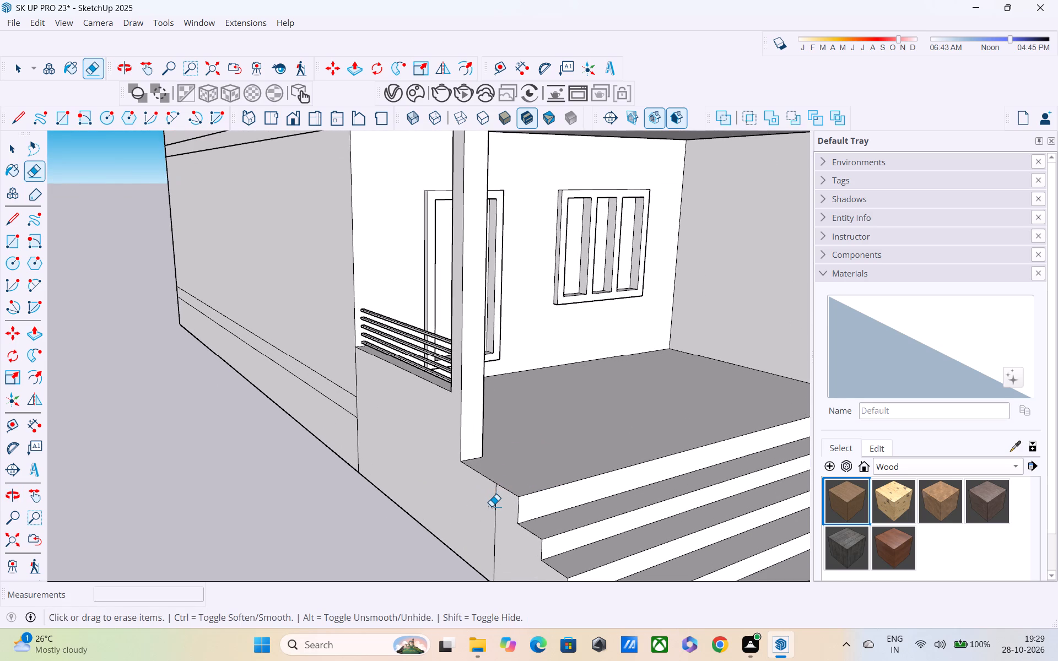
middle_click_drag(492, 506, 436, 545)
key("space")
Examine the porch floor, column and railings, and the side wall of both storeys.
middle_click_drag(429, 509, 517, 479)
scroll(551, 459, "down", 1)
scroll(817, 357, "up", 1)
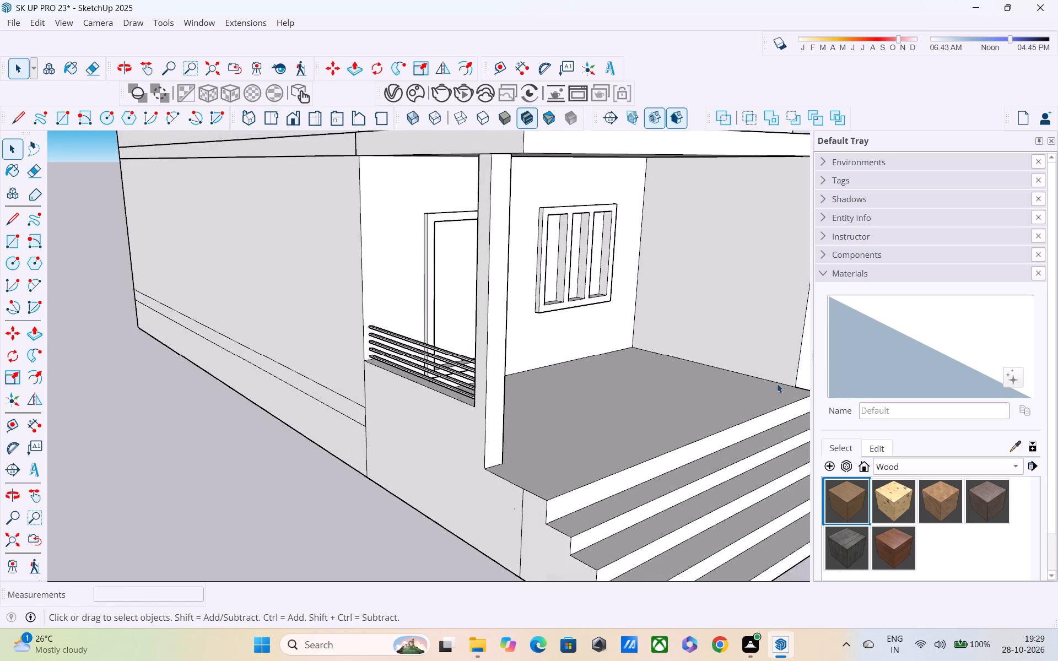
scroll(777, 383, "up", 2)
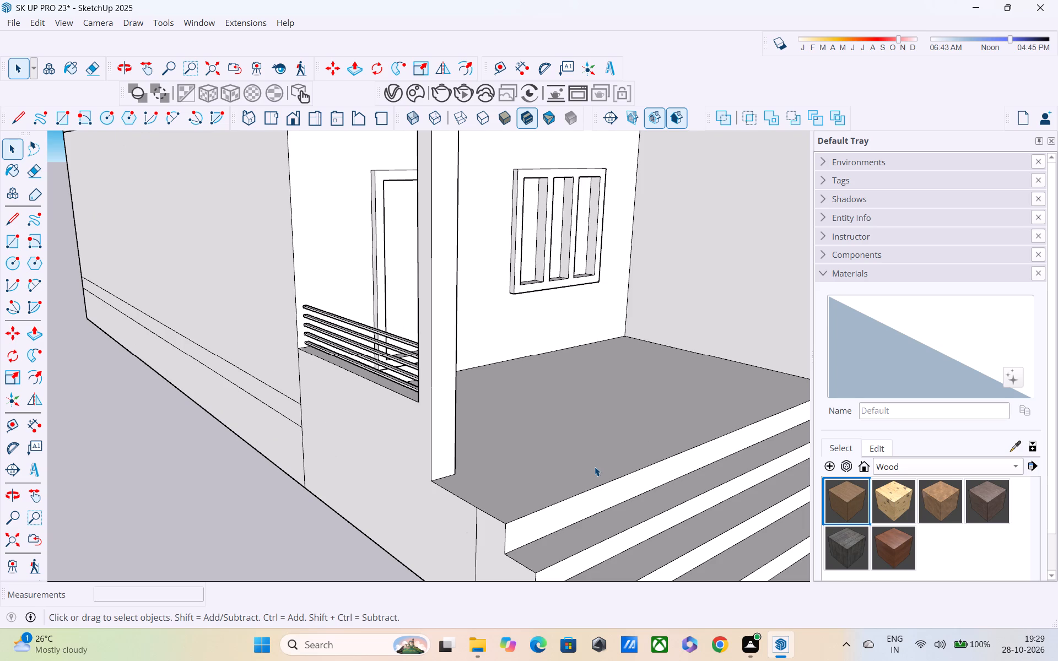
middle_click_drag(590, 470, 542, 517)
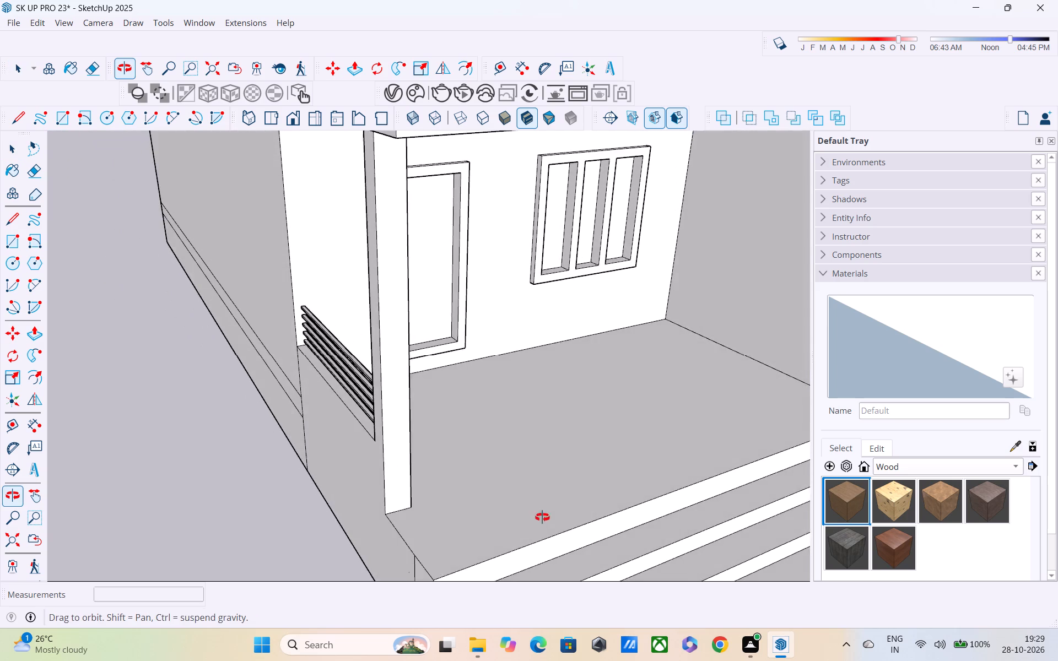
middle_click_drag(542, 517, 540, 518)
scroll(532, 518, "down", 4)
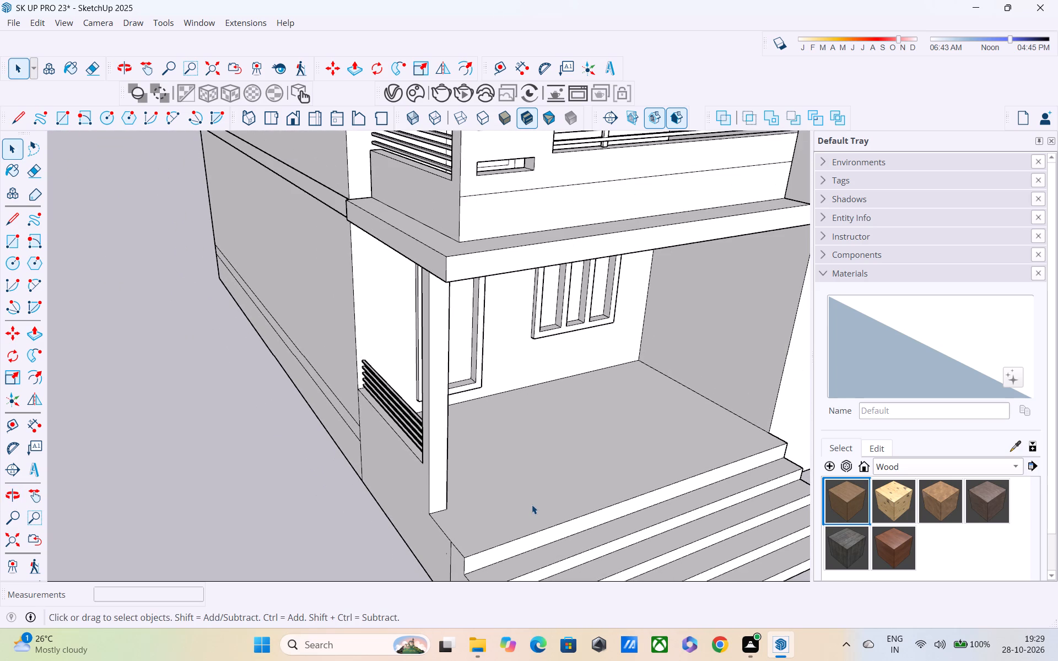
middle_click_drag(532, 505, 573, 571, "shift")
middle_click_drag(519, 522, 655, 546)
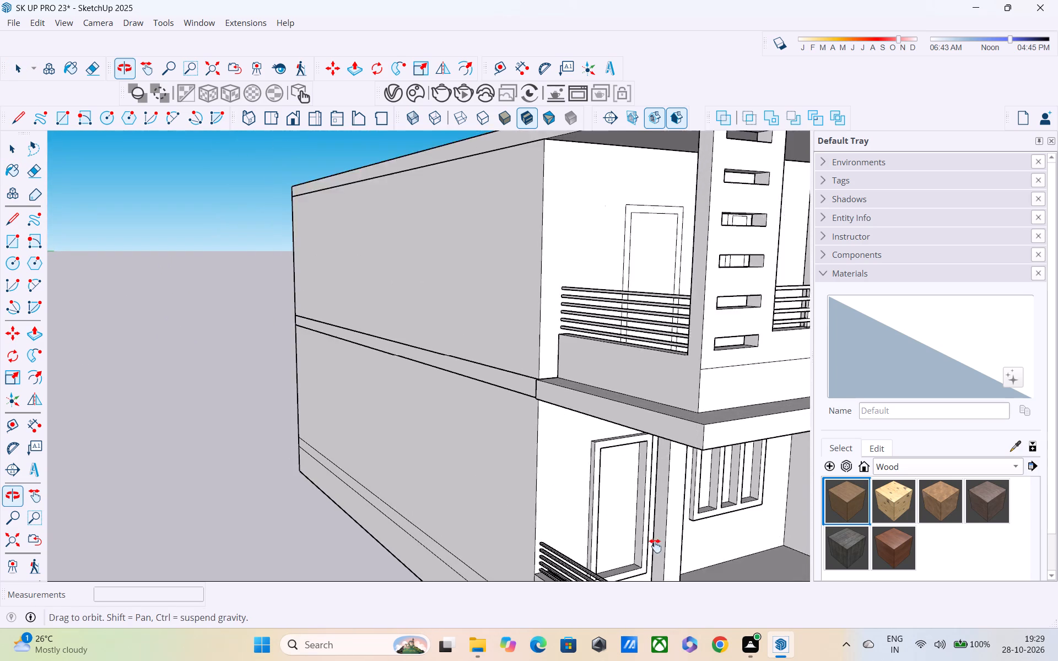
middle_click_drag(655, 546, 629, 471)
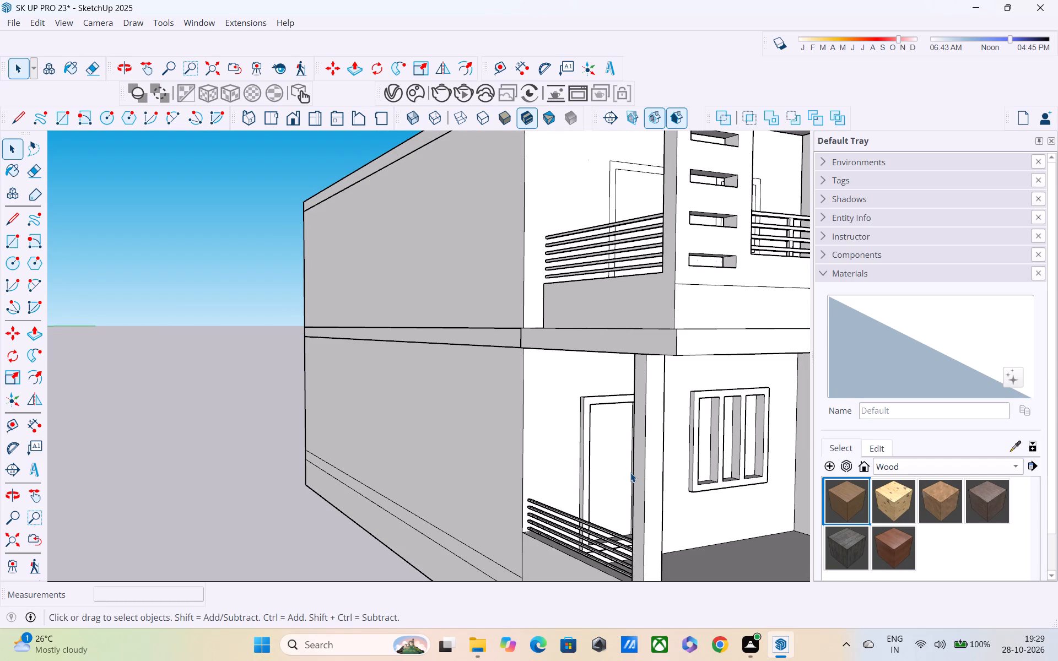
Draw connected lines across the front and inner side faces of the porch column, partway up its height.
key("l")
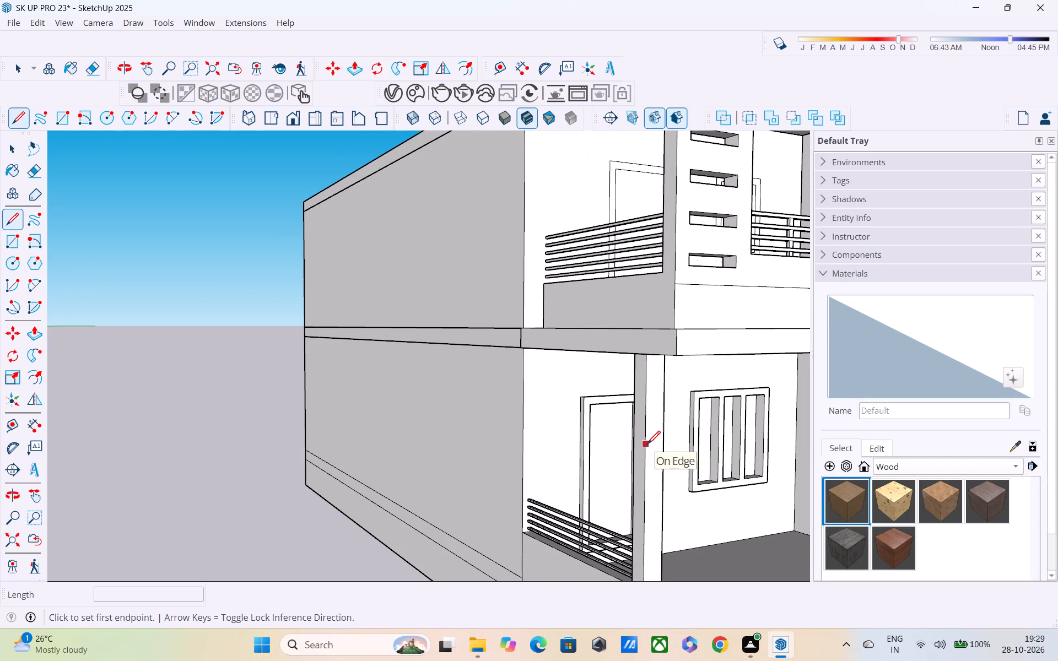
middle_click_drag(647, 447, 661, 485, "shift")
left_click(661, 485)
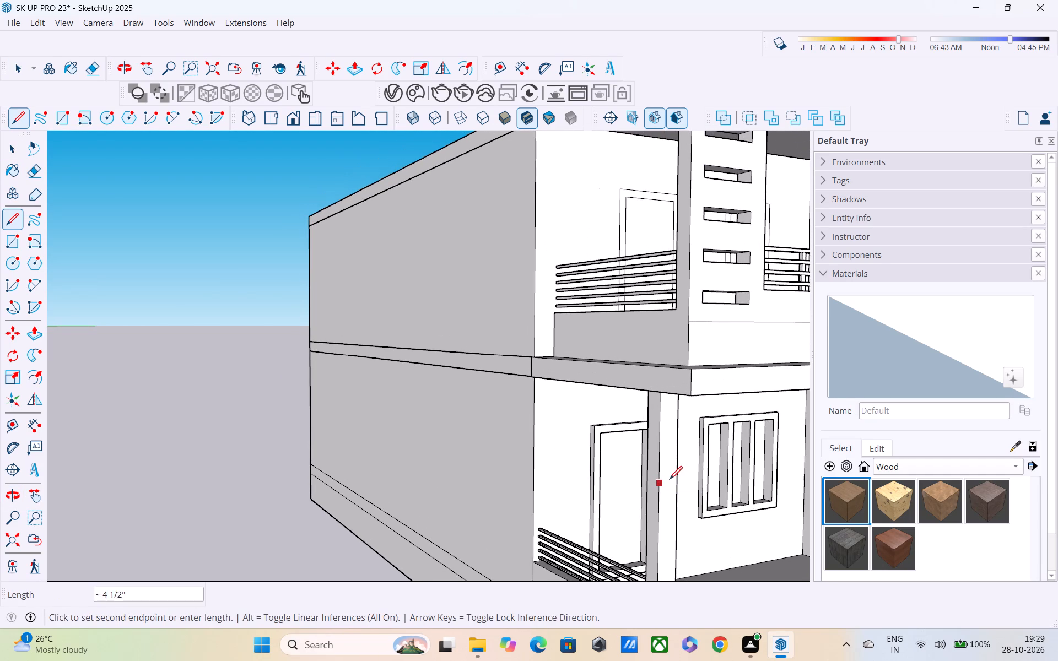
left_click(675, 480)
middle_click_drag(677, 481, 487, 474)
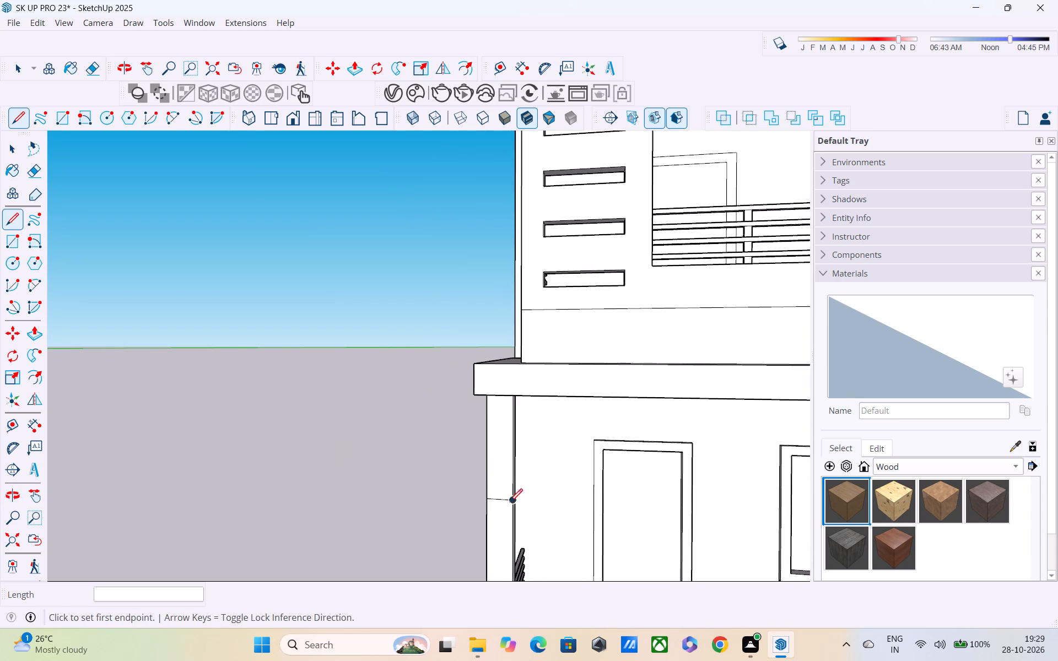
middle_click_drag(518, 512, 549, 486, "shift")
middle_click_drag(554, 480, 423, 472)
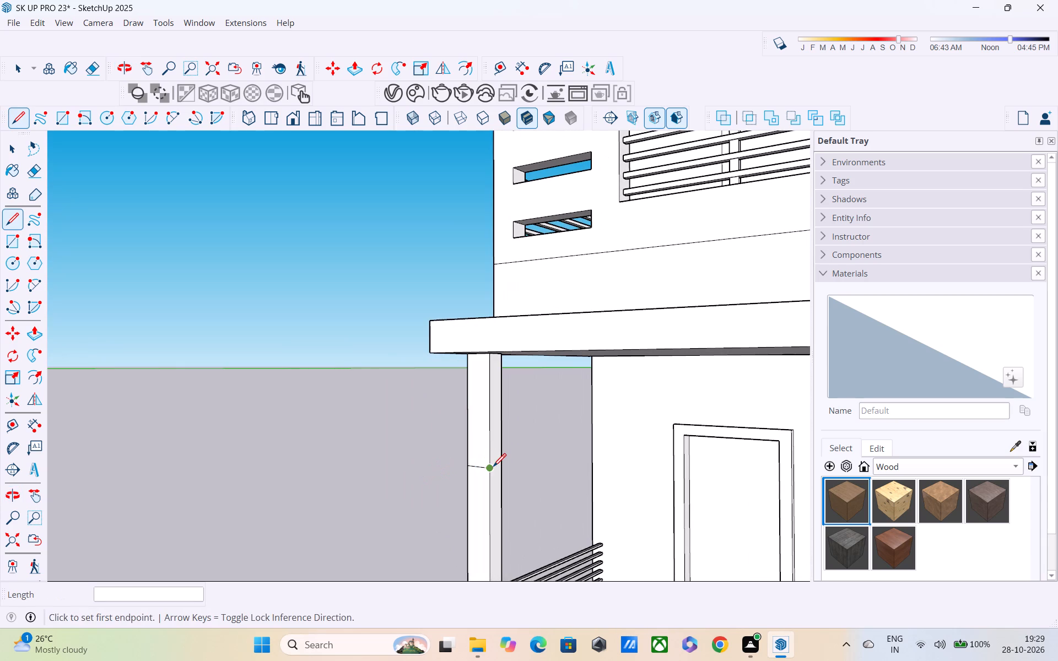
left_click(493, 468)
left_click(505, 468)
middle_click_drag(505, 468, 566, 503)
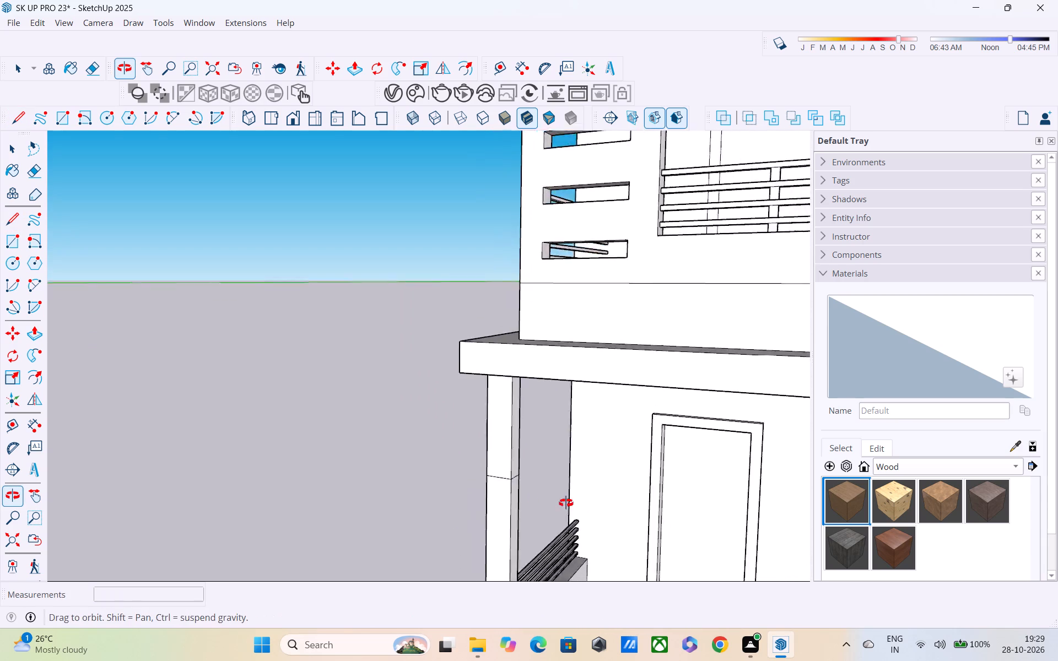
Continue the line around the porch column across its outer side and back faces, closing the ring.
middle_click_drag(566, 503, 870, 472)
middle_click_drag(560, 470, 795, 492)
scroll(652, 459, "up", 2)
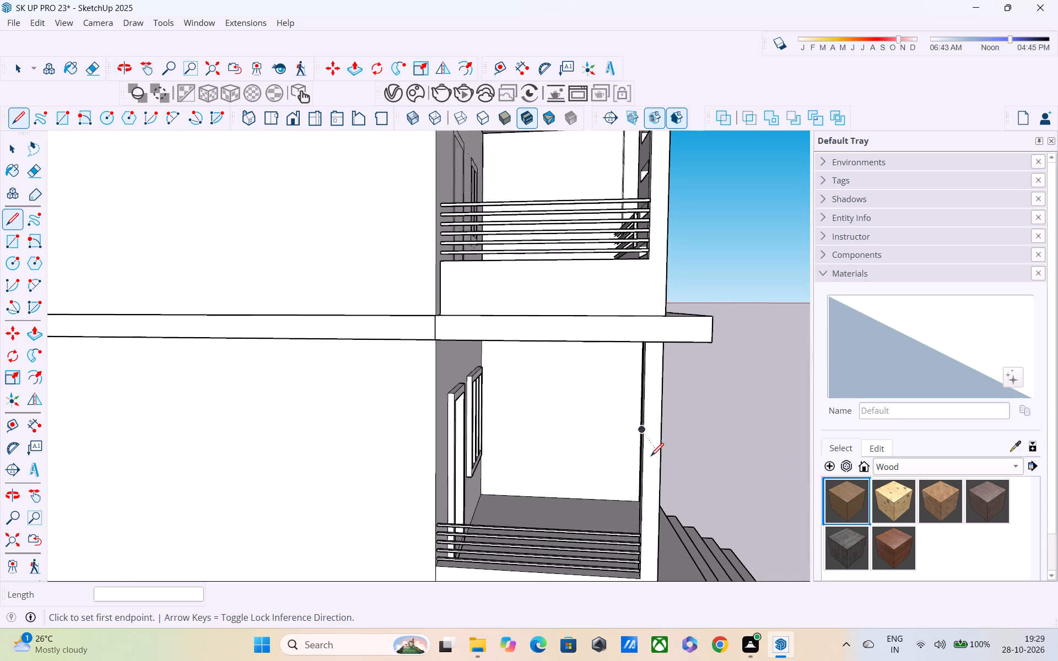
scroll(651, 457, "up", 1)
middle_click_drag(653, 457, 565, 452)
scroll(571, 447, "up", 2)
left_click(585, 438)
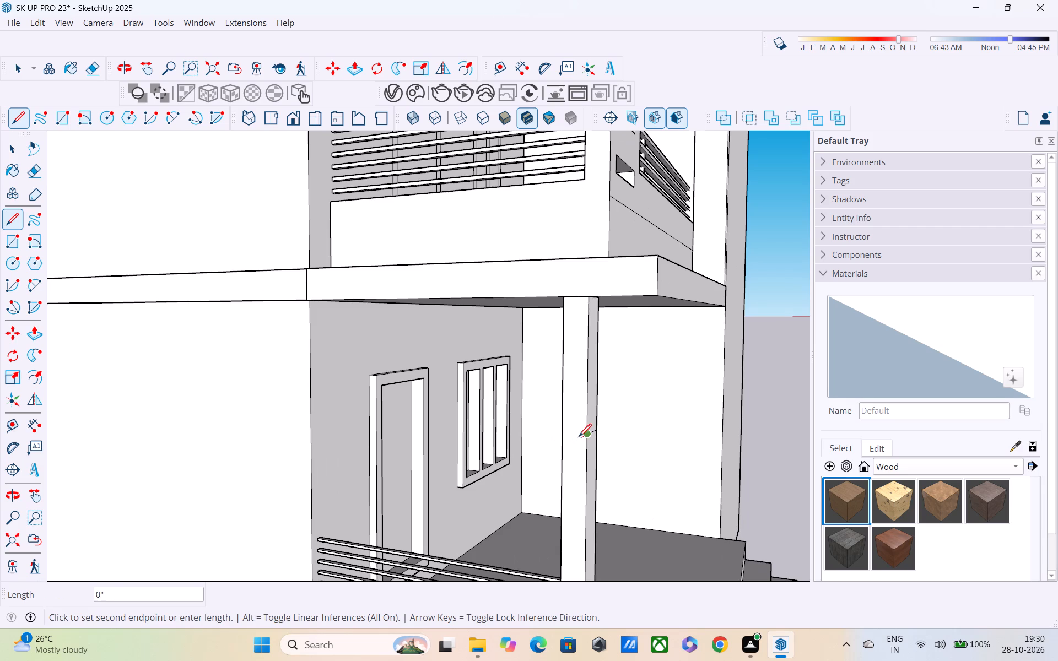
left_click(563, 436)
middle_click_drag(568, 442, 718, 443)
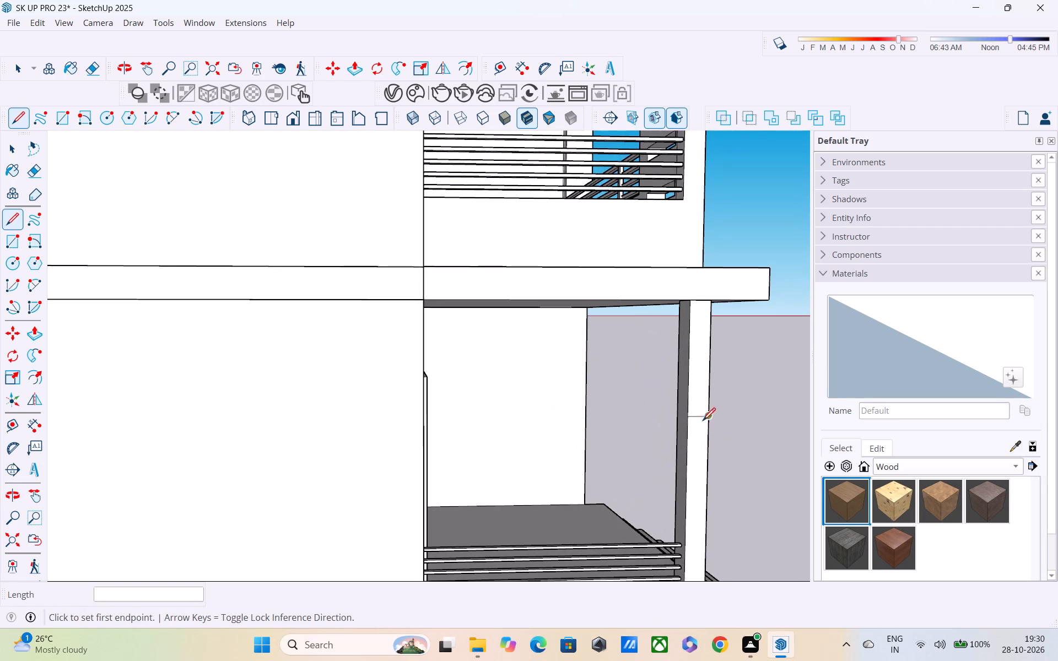
left_click(687, 420)
middle_click_drag(672, 415, 401, 504)
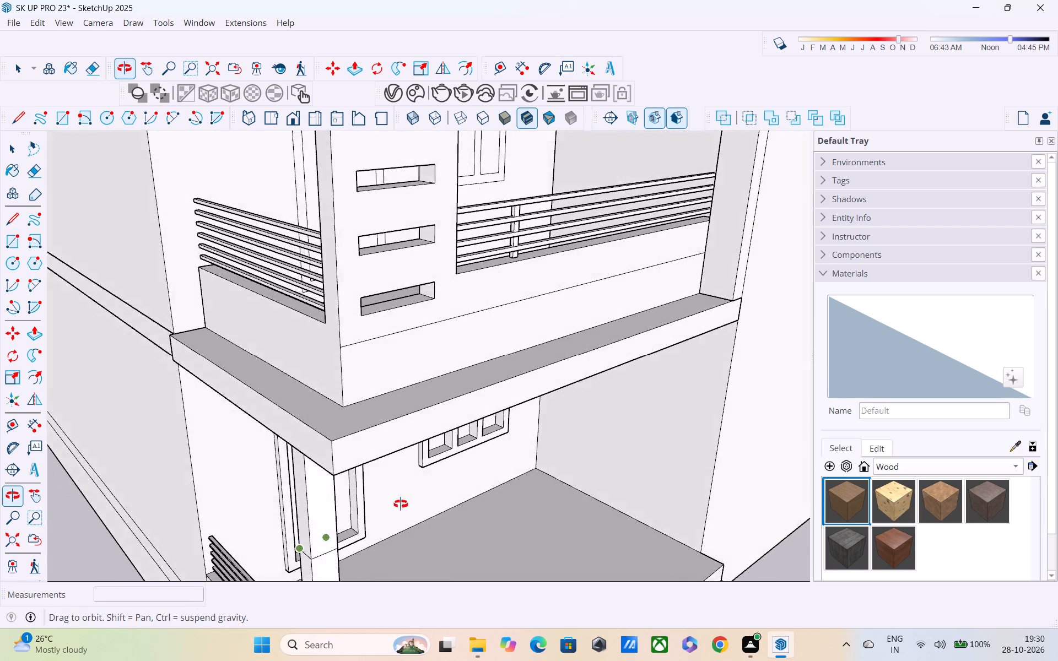
middle_click_drag(401, 504, 386, 506)
middle_click_drag(366, 525, 148, 532)
middle_click_drag(171, 533, 444, 532)
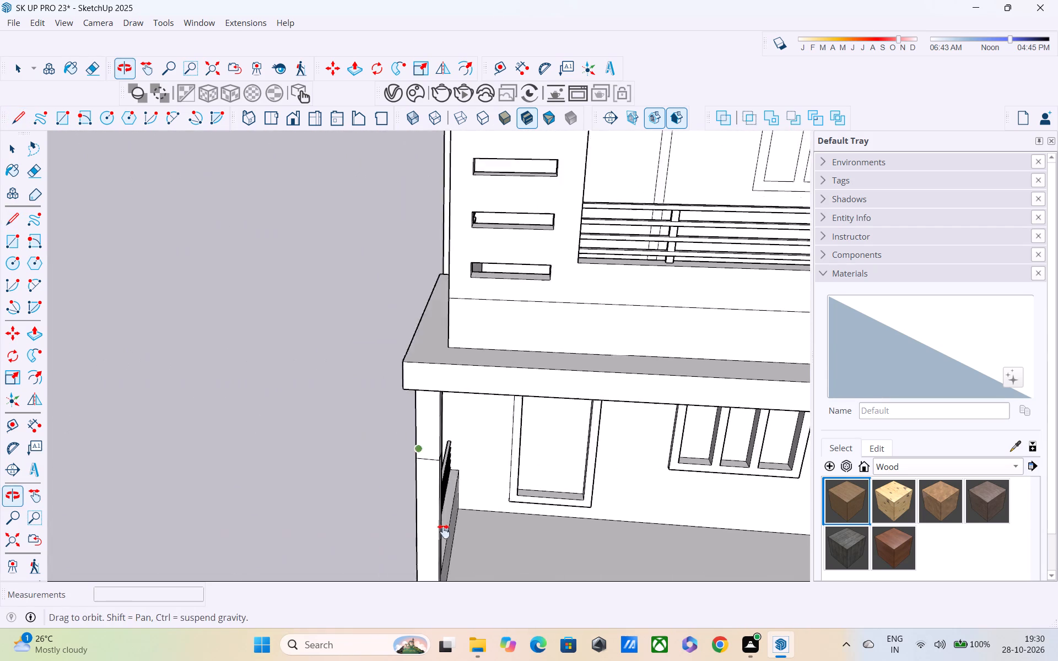
middle_click_drag(444, 532, 491, 528)
middle_click_drag(514, 492, 288, 458)
left_click(381, 446)
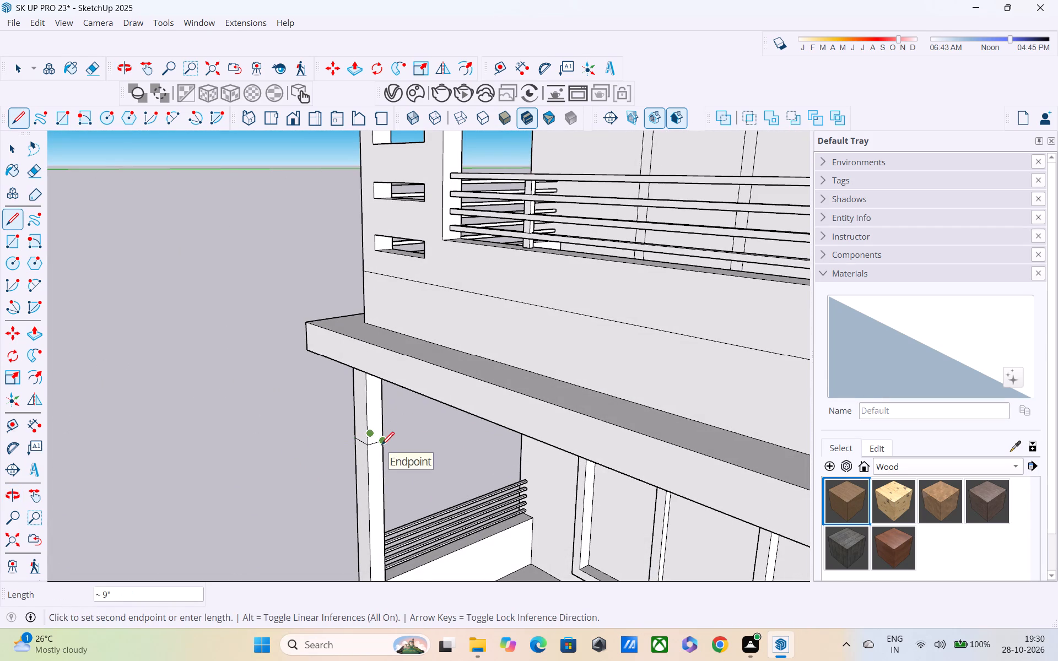
key("space")
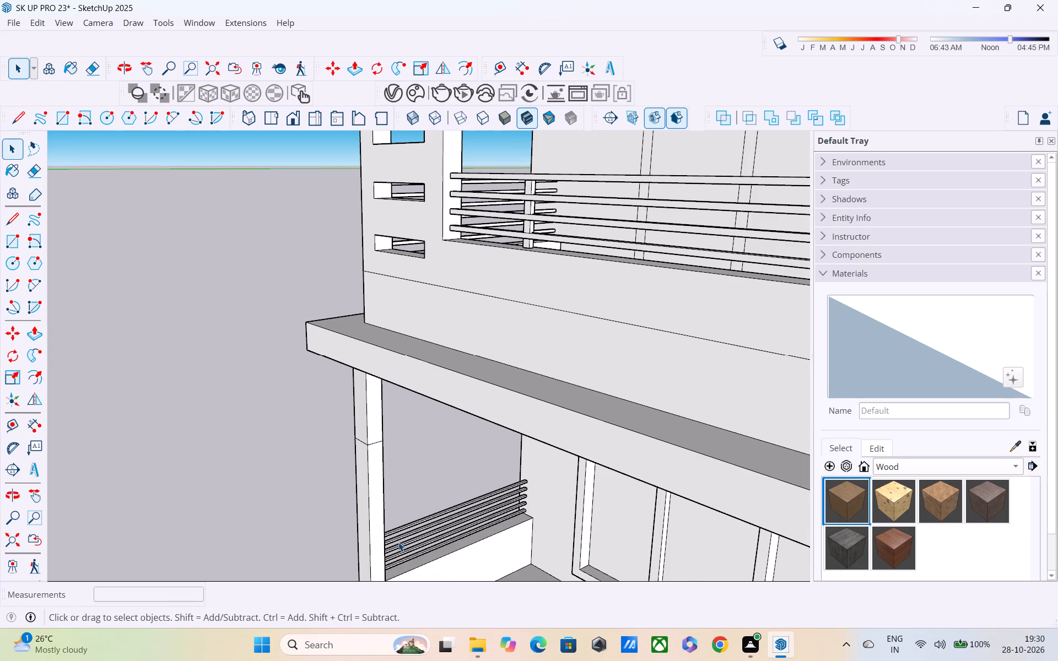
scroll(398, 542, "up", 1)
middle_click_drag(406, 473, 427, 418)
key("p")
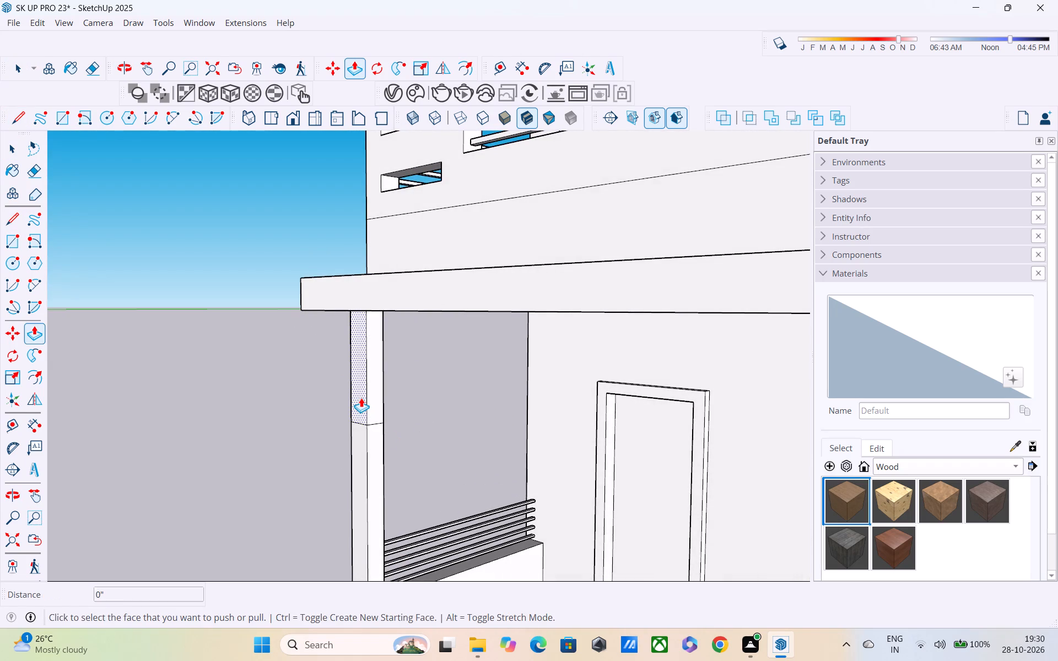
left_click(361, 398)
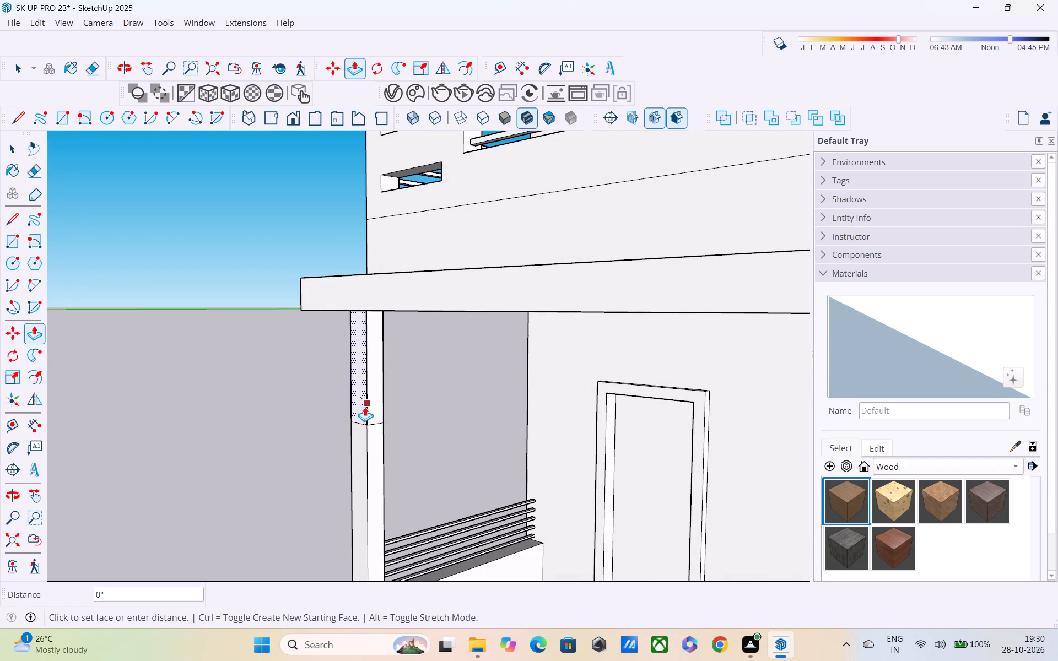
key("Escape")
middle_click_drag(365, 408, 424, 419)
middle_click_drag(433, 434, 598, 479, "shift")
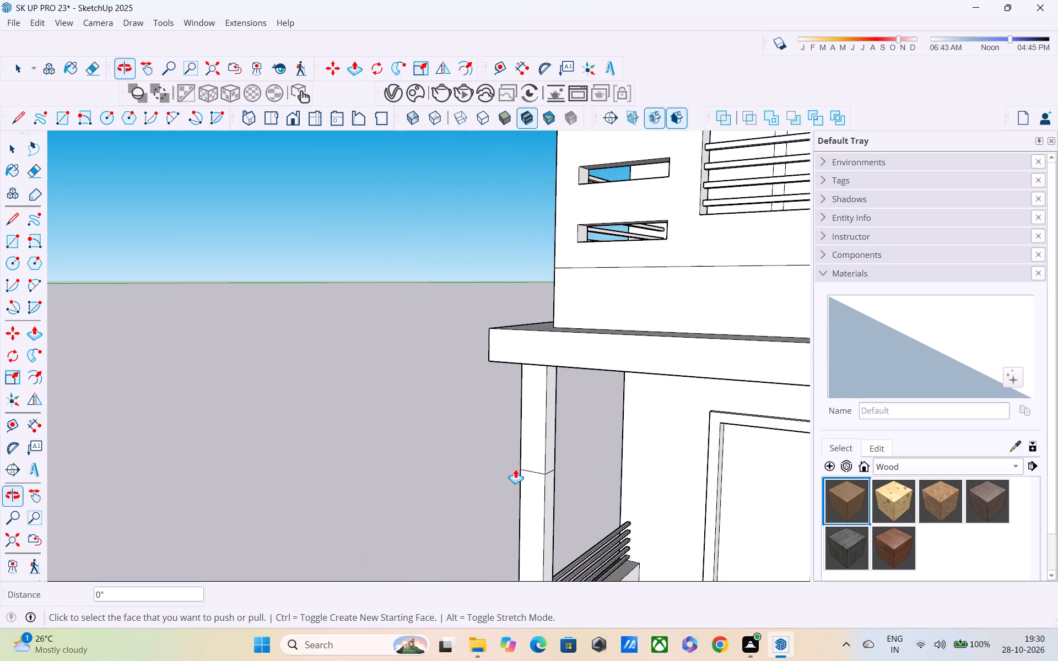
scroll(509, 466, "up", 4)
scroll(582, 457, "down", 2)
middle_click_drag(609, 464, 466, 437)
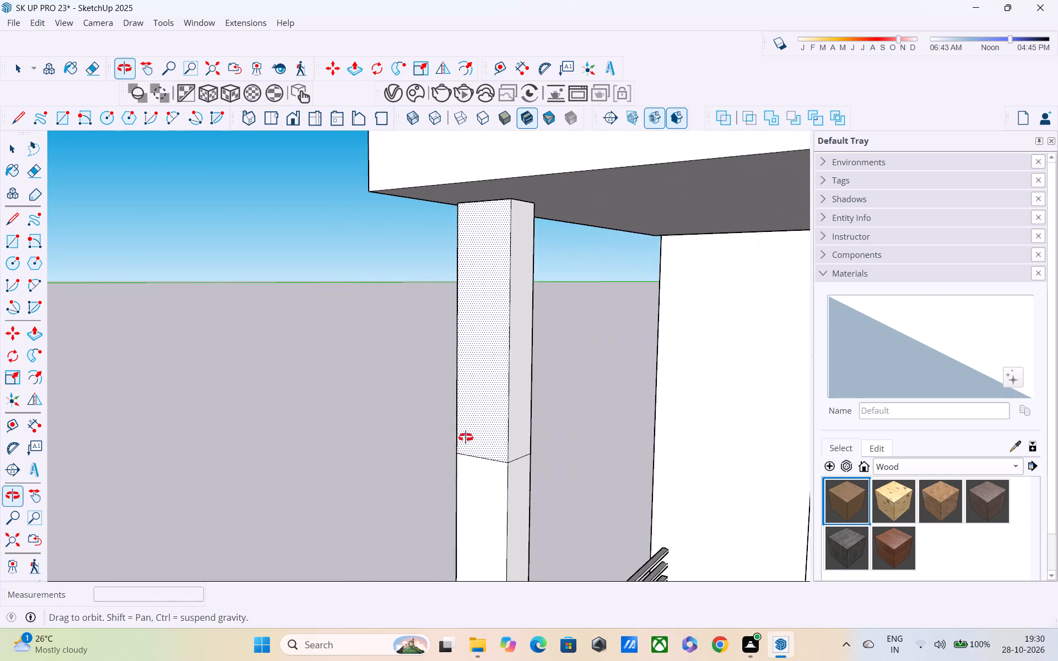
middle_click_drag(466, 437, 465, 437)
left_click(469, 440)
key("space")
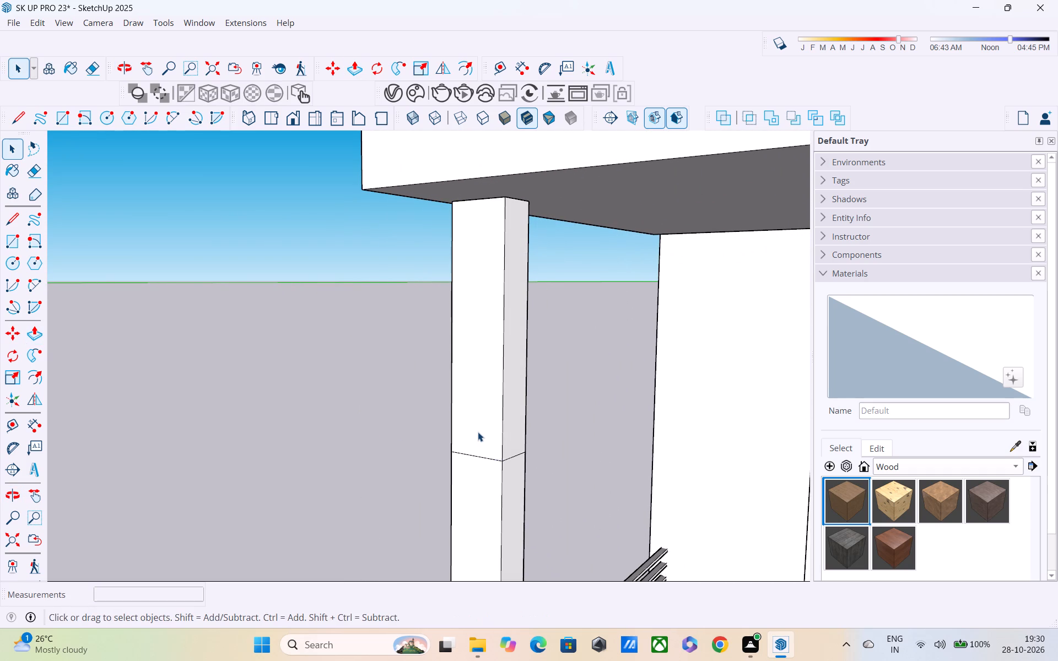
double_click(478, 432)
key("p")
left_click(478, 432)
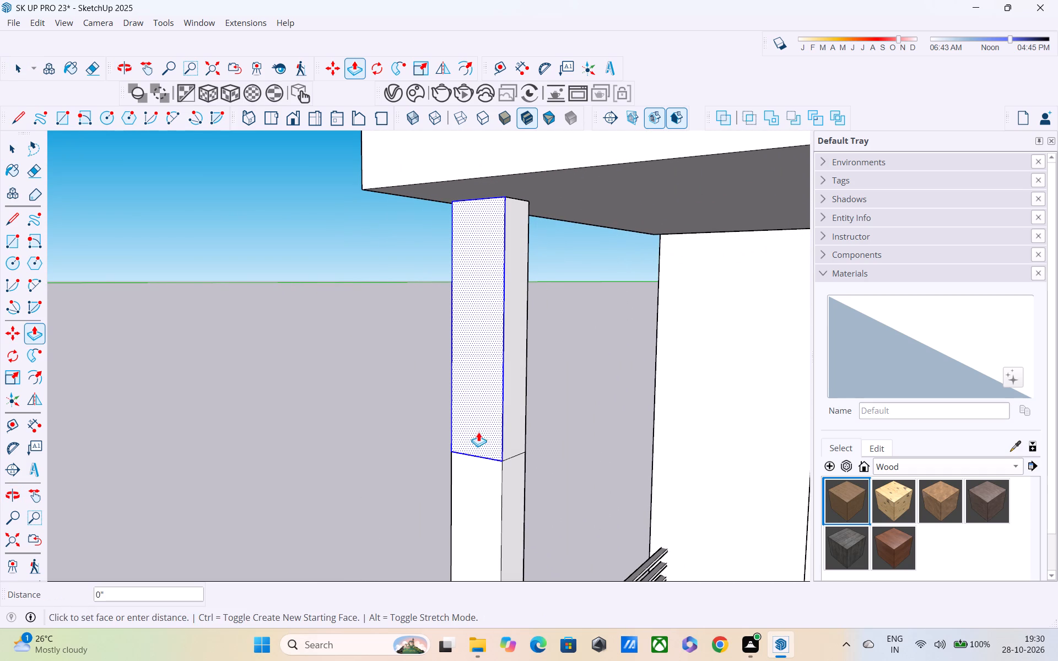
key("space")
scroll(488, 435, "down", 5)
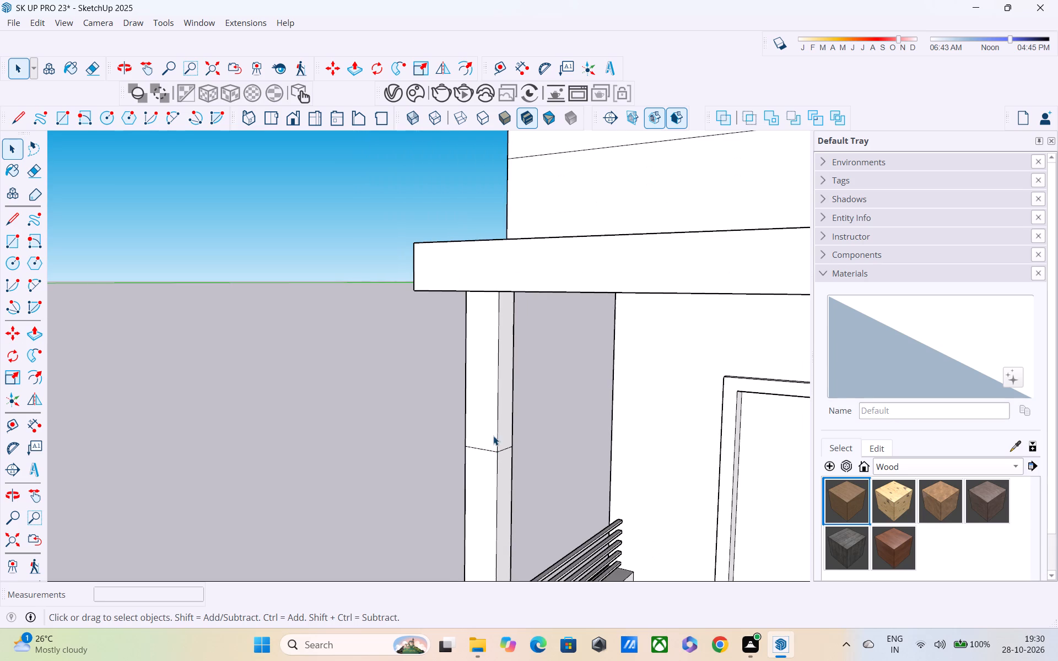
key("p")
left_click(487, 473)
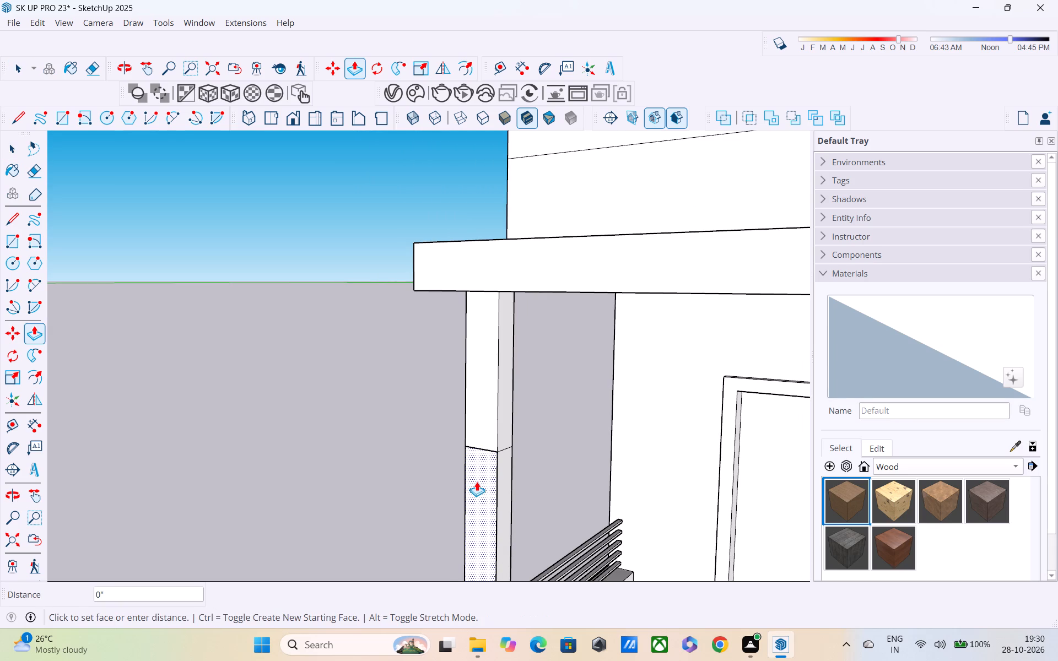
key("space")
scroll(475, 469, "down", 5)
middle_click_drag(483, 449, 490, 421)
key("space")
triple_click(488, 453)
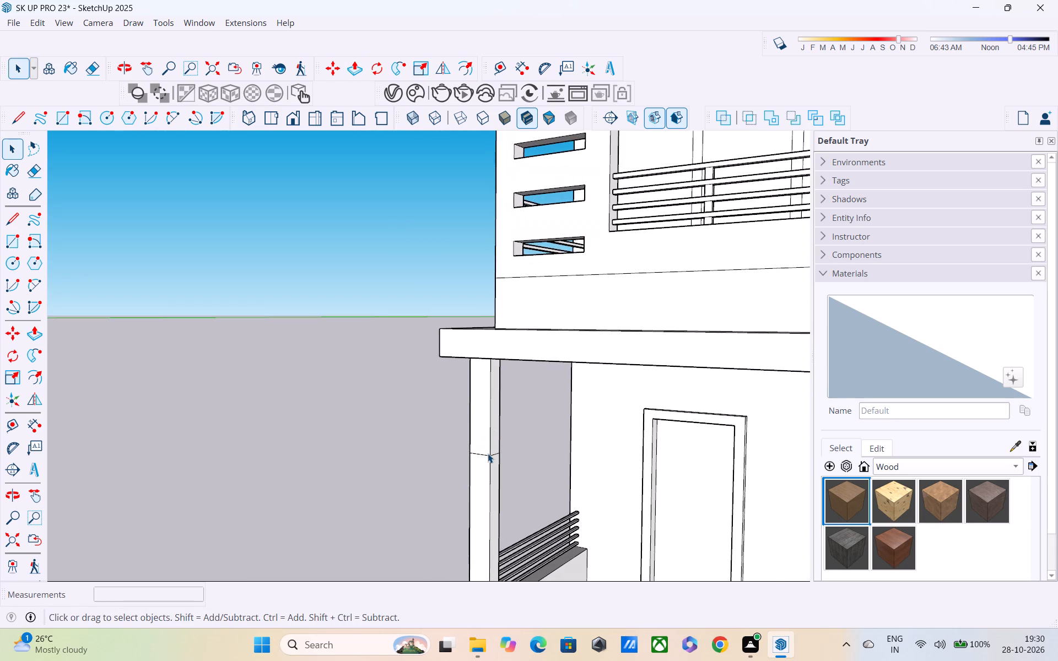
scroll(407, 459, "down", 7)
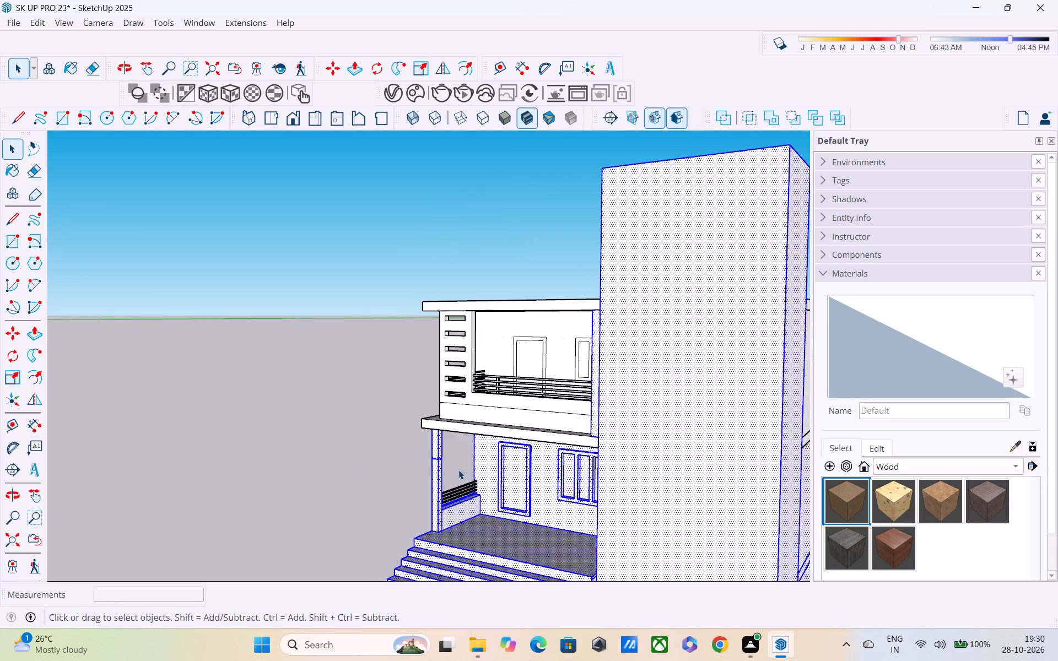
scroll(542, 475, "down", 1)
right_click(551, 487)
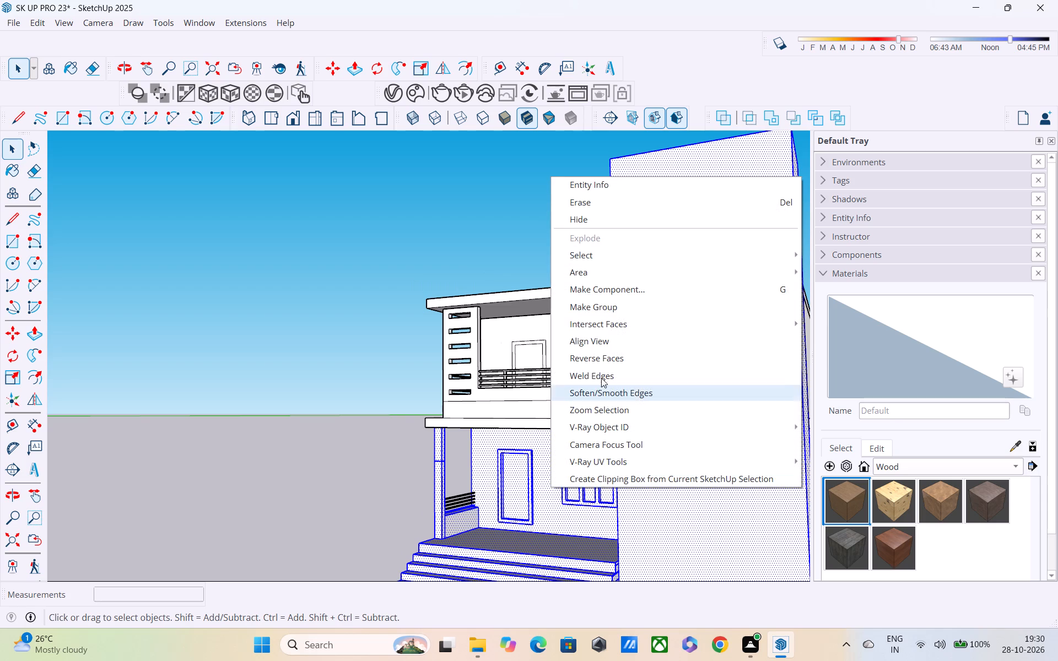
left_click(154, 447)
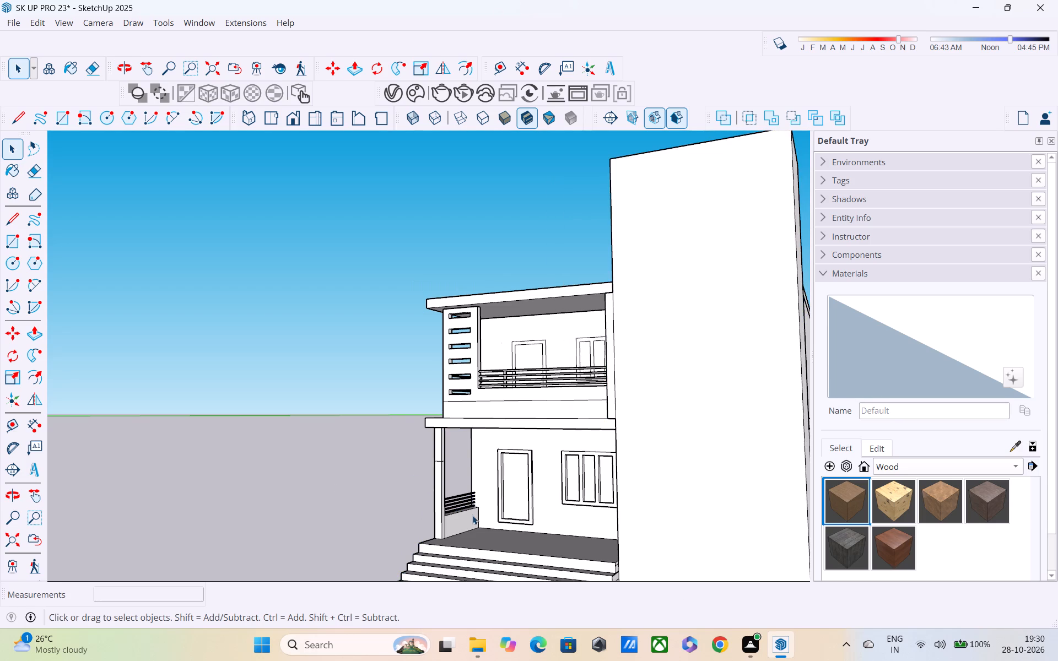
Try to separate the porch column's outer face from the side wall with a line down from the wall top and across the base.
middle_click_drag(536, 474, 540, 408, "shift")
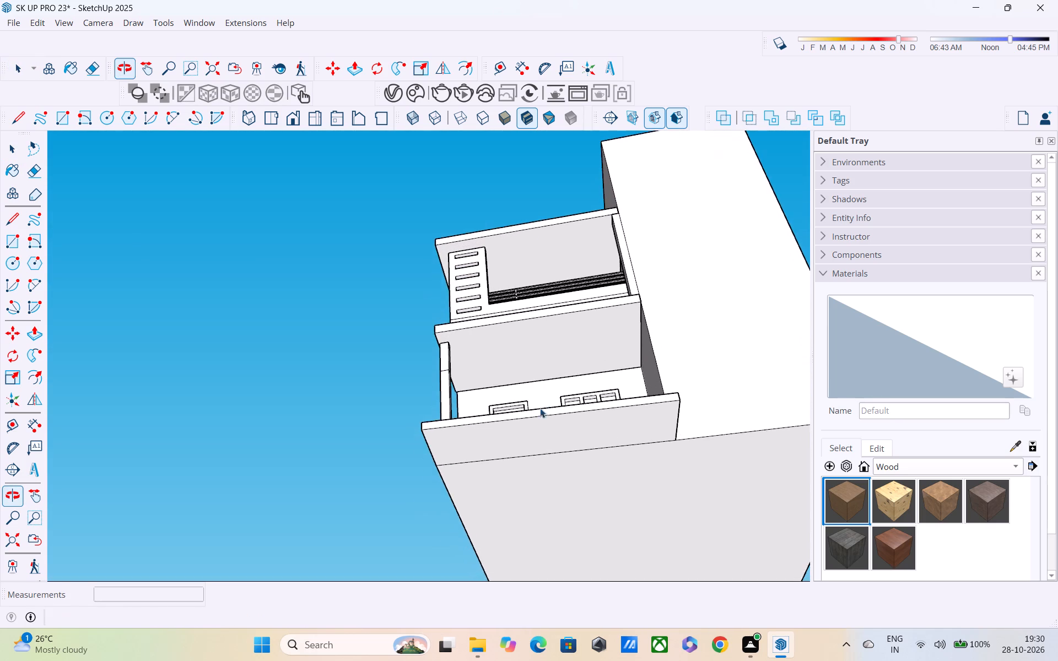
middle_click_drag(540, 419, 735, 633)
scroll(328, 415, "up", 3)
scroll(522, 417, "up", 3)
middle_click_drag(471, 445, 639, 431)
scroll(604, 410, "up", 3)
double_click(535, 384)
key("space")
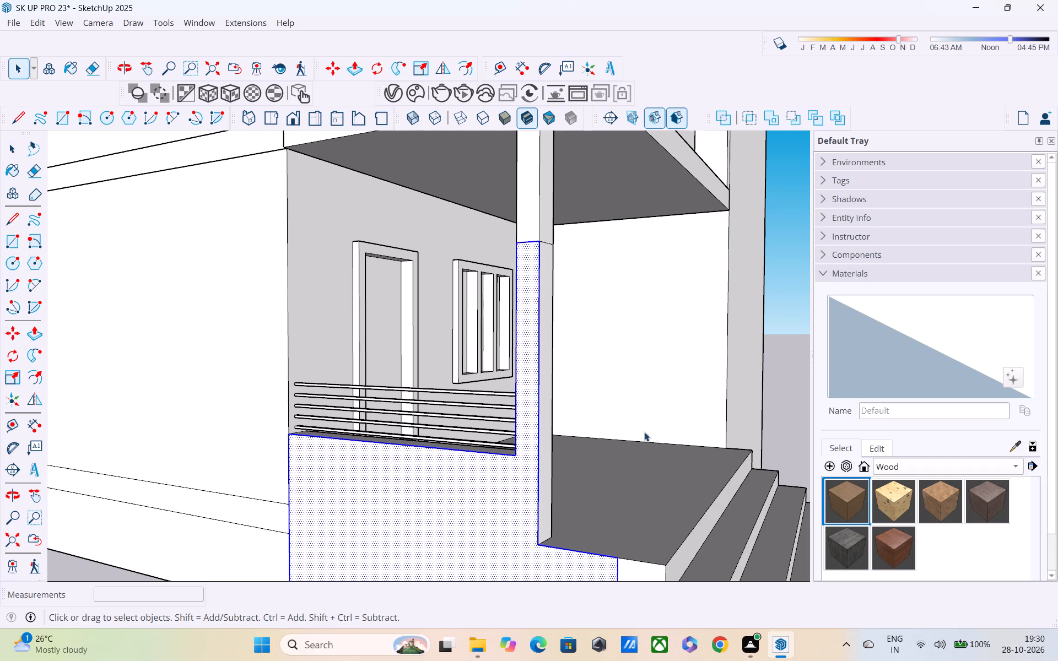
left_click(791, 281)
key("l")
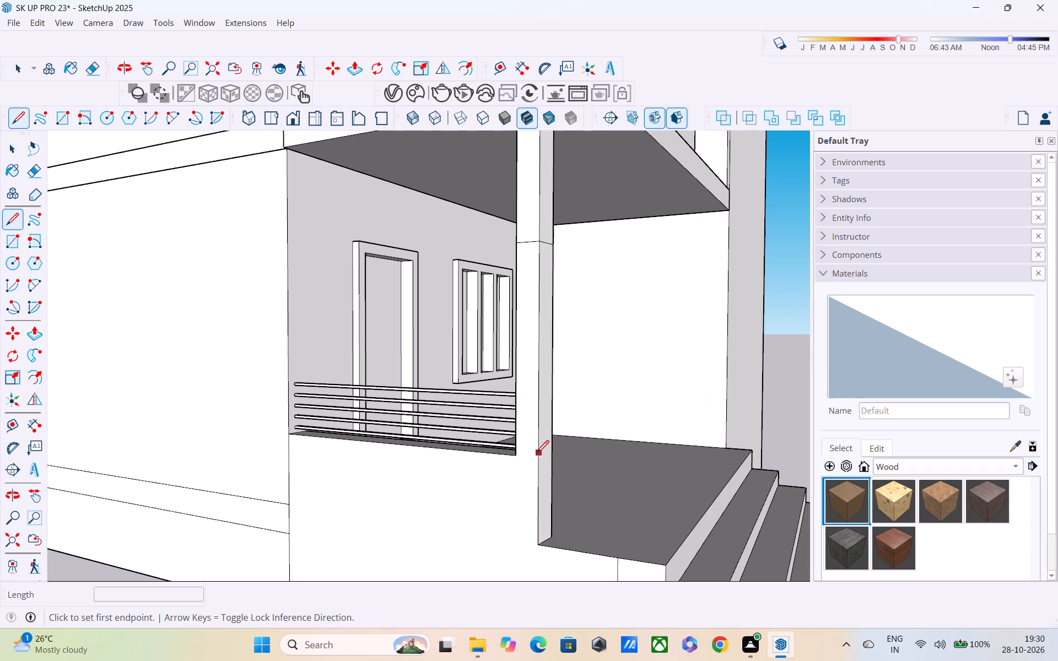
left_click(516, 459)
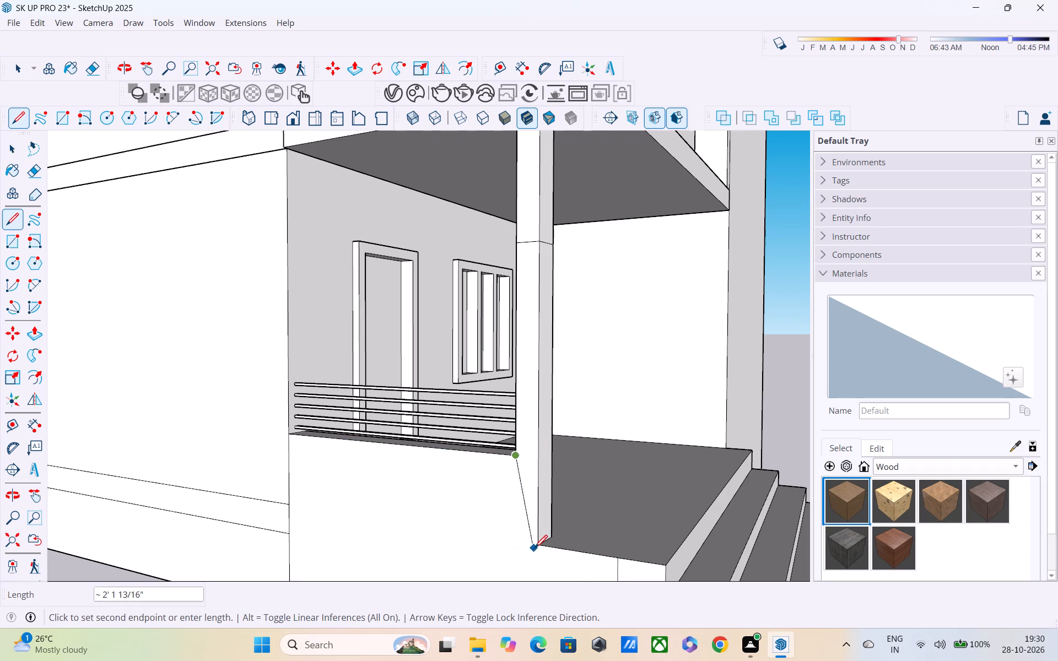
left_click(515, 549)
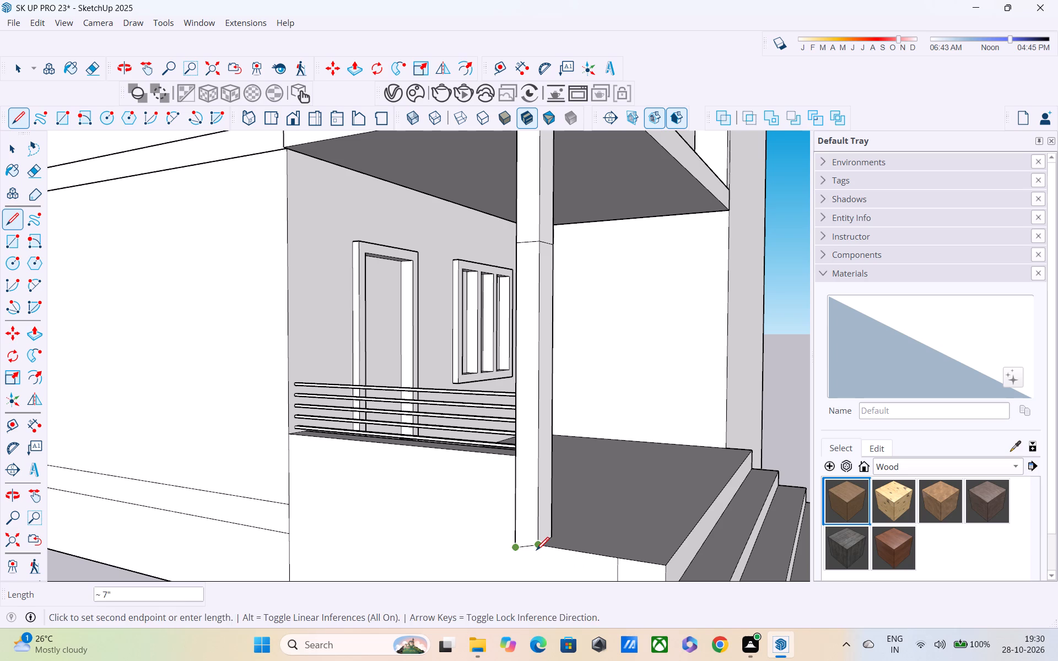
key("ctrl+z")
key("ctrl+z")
Draw a line from the railing wall's top corner down to porch floor level, continuing about 6 3/4" across to the column's base corner.
middle_click_drag(521, 538, 555, 464)
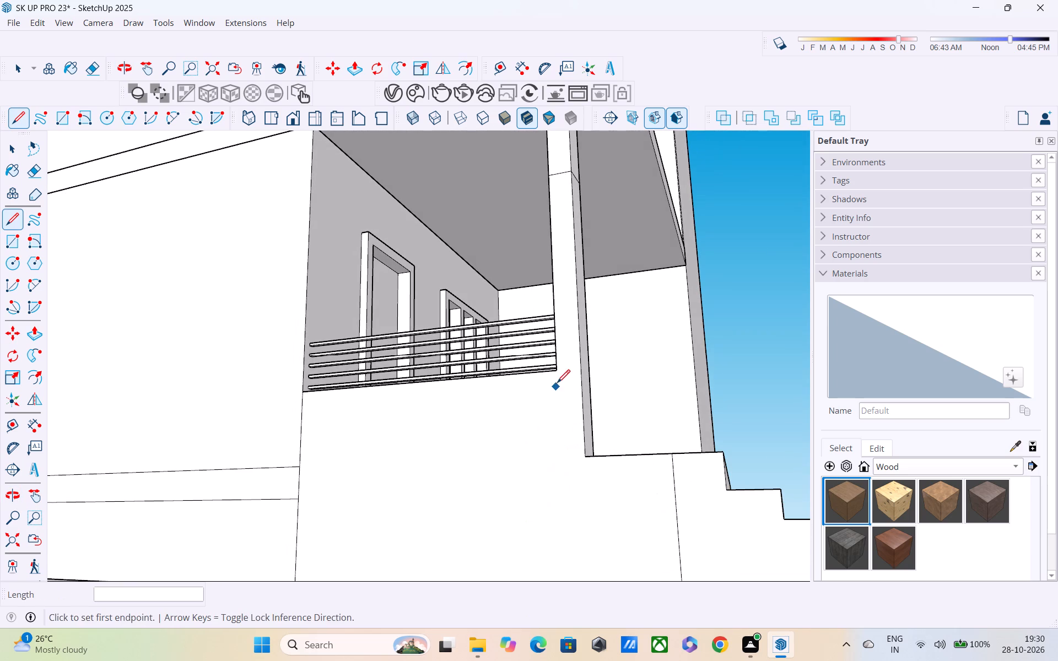
left_click(556, 371)
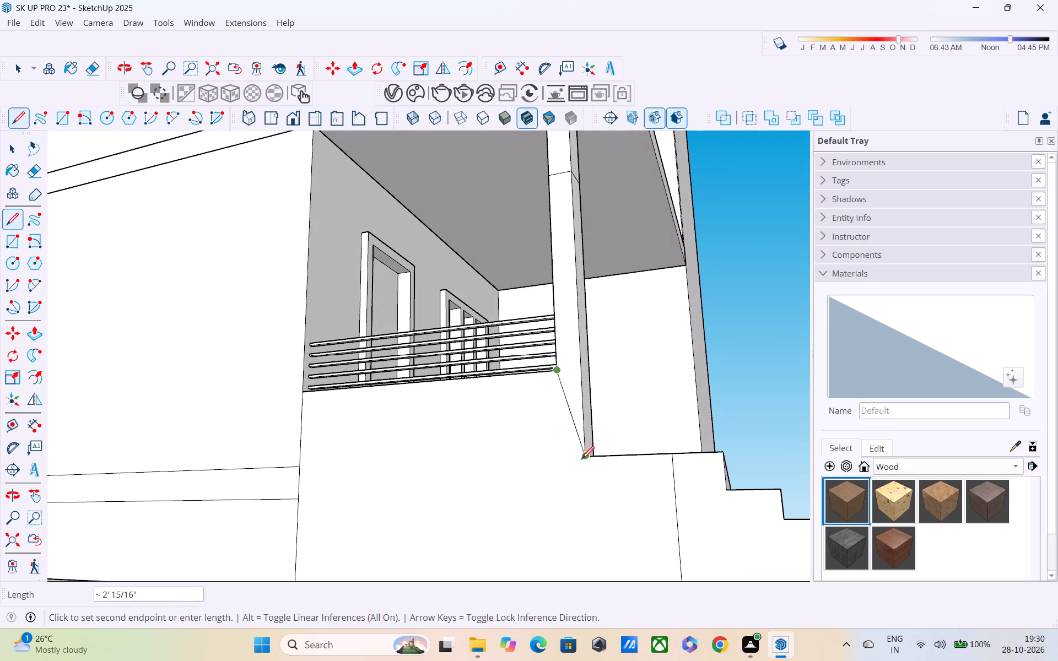
left_click(563, 460)
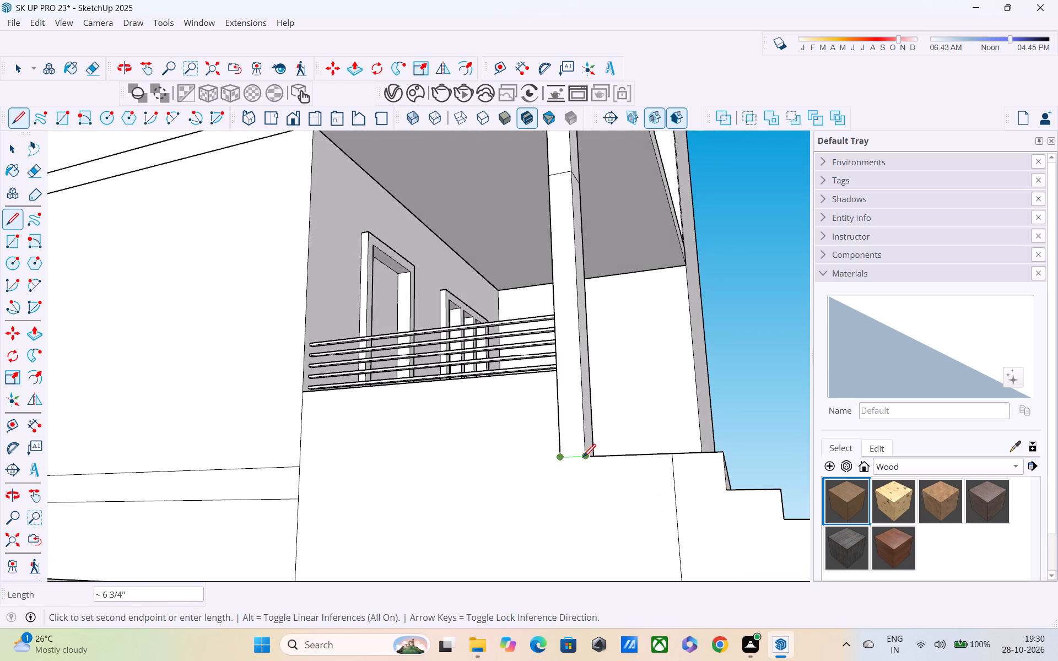
left_click(583, 458)
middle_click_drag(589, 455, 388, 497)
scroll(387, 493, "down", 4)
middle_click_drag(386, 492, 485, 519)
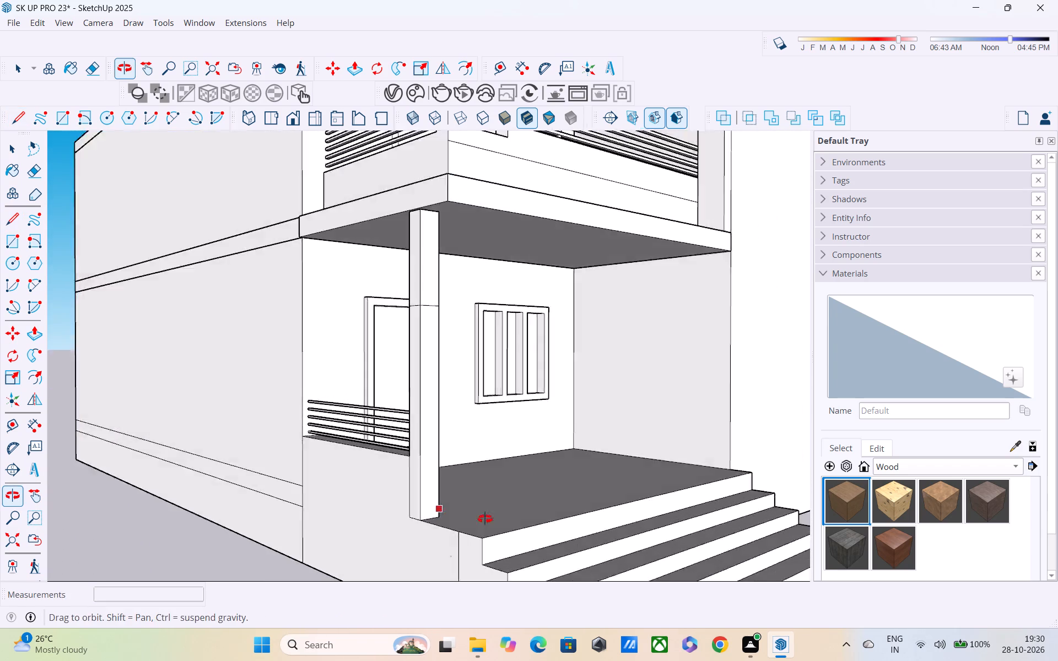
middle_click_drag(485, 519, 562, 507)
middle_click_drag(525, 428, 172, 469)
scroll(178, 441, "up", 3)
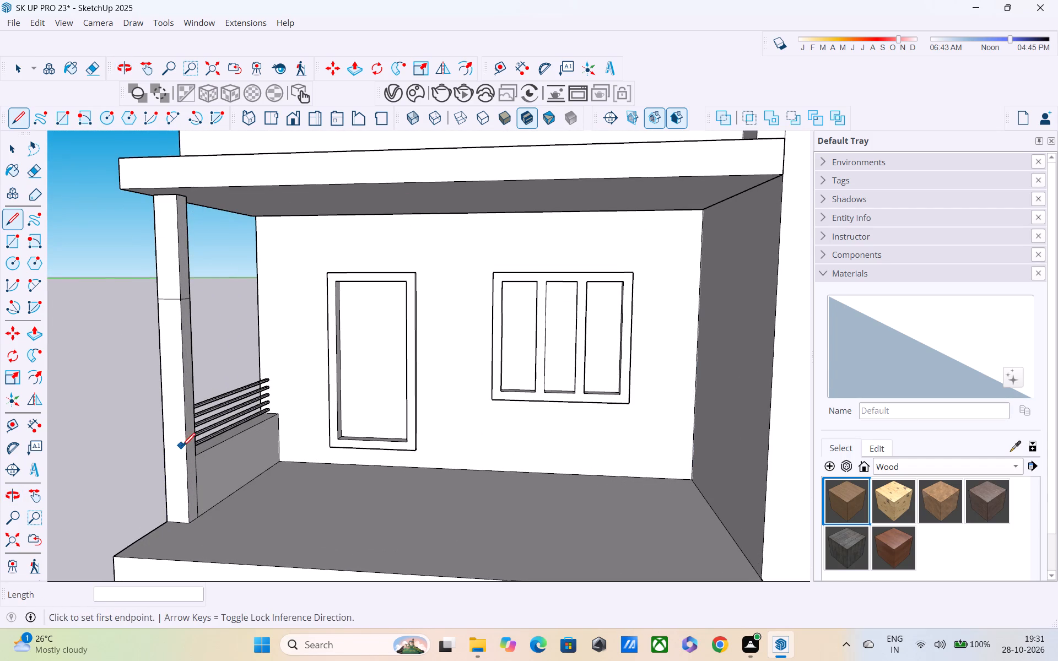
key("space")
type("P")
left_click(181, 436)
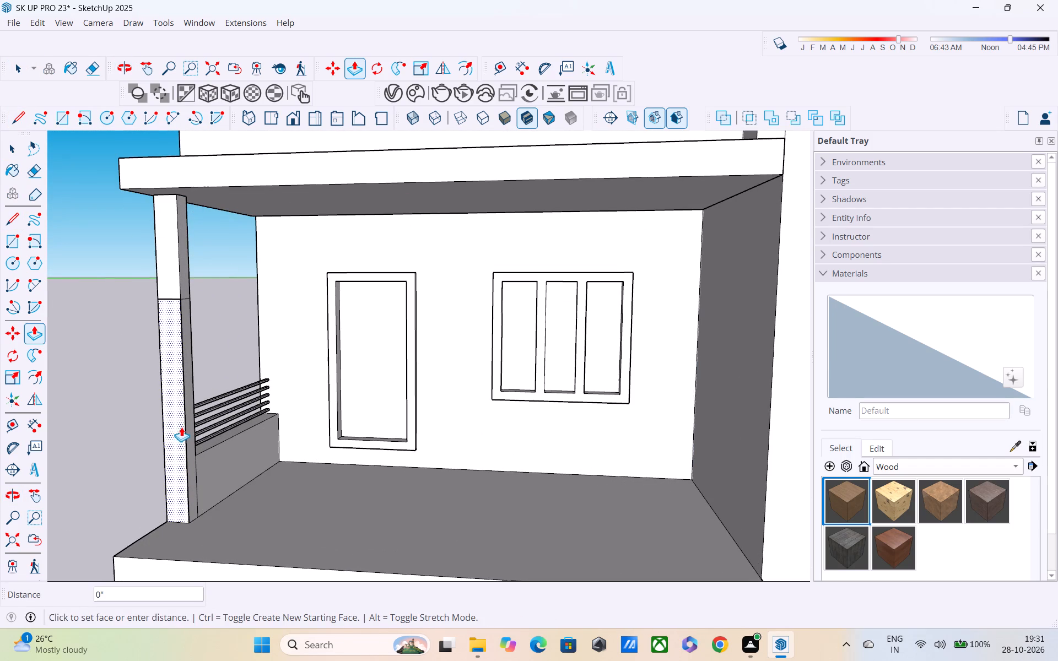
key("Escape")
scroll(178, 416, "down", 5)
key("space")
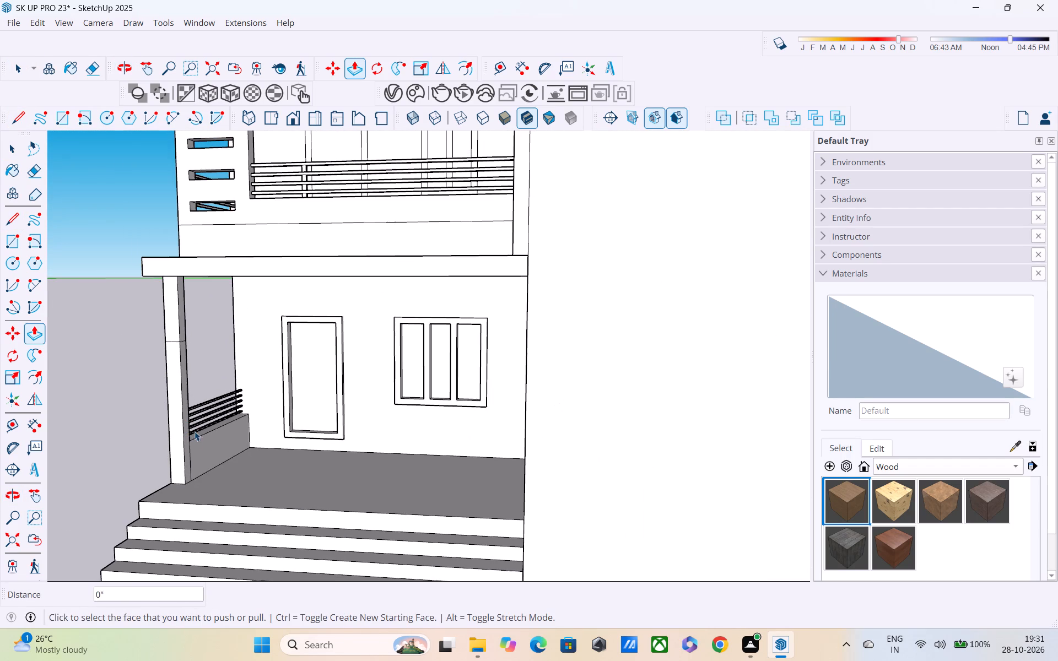
Examine the whole house from the front and the side, including both storeys, the porch and the entrance steps.
scroll(185, 443, "down", 9)
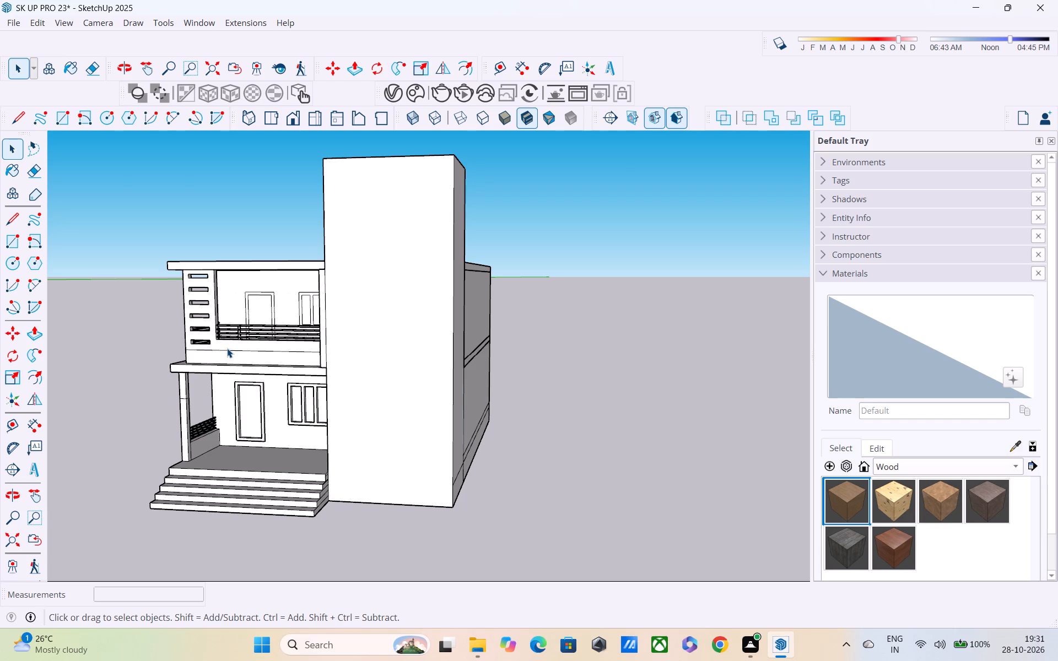
scroll(224, 353, "up", 1, "shift")
middle_click_drag(224, 353, 418, 387, "shift")
middle_click_drag(427, 452, 618, 362)
scroll(585, 417, "up", 5)
middle_click_drag(574, 426, 616, 356)
scroll(607, 354, "up", 1)
middle_click_drag(362, 418, 476, 492)
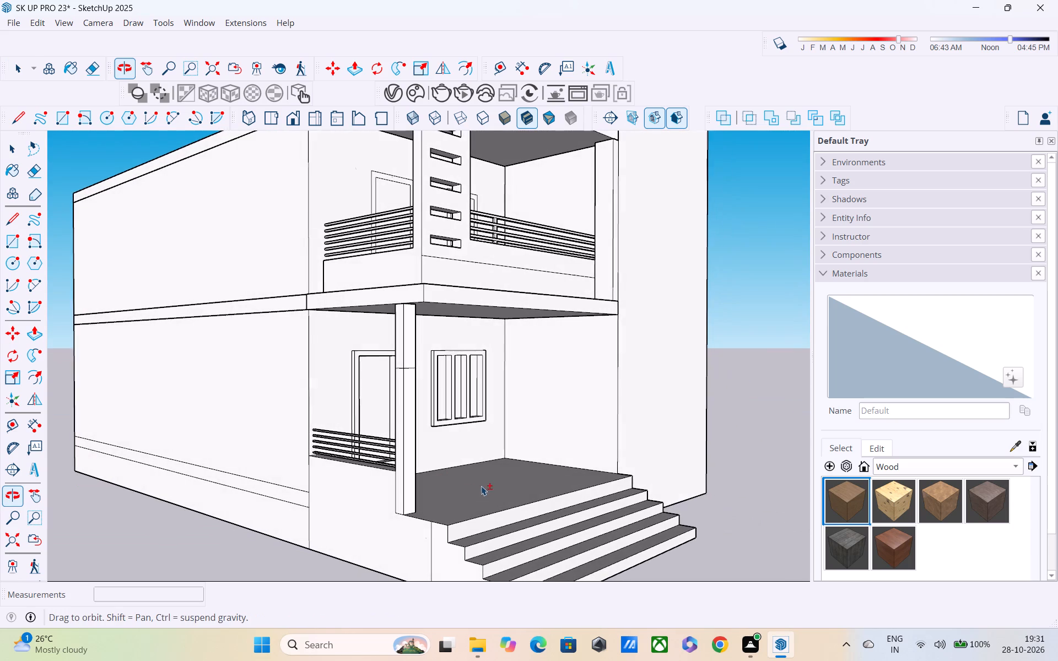
middle_click_drag(545, 400, 543, 321, "shift")
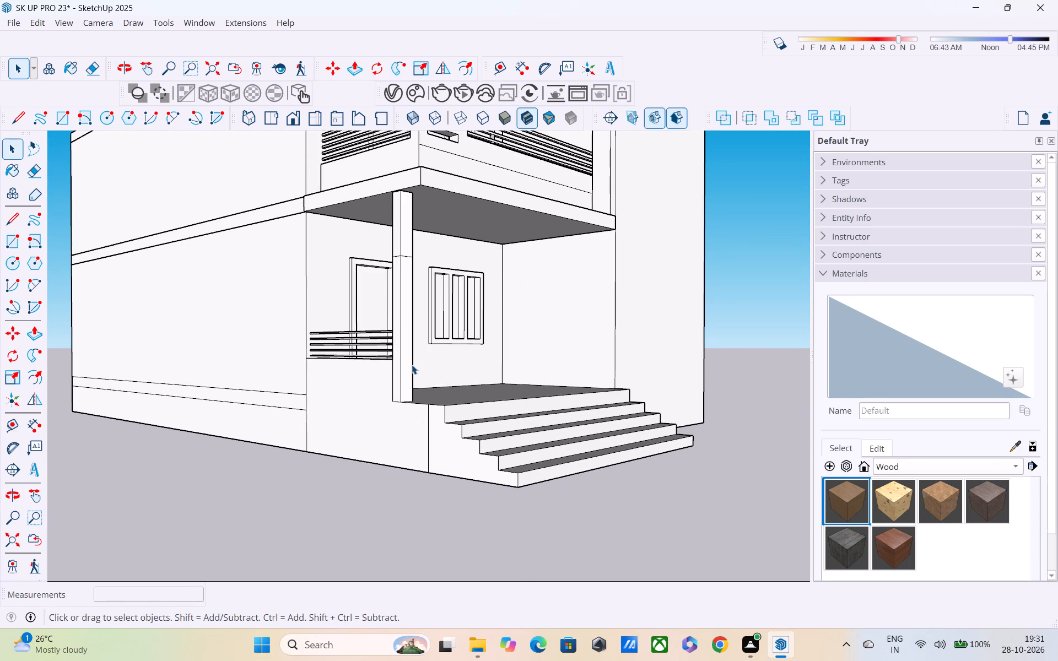
Examine the porch column's base, the railing, the side wall below it and the entrance steps up close.
scroll(412, 365, "up", 1)
middle_click_drag(412, 365, 585, 390)
scroll(571, 383, "up", 7)
middle_click_drag(530, 383, 678, 346, "shift")
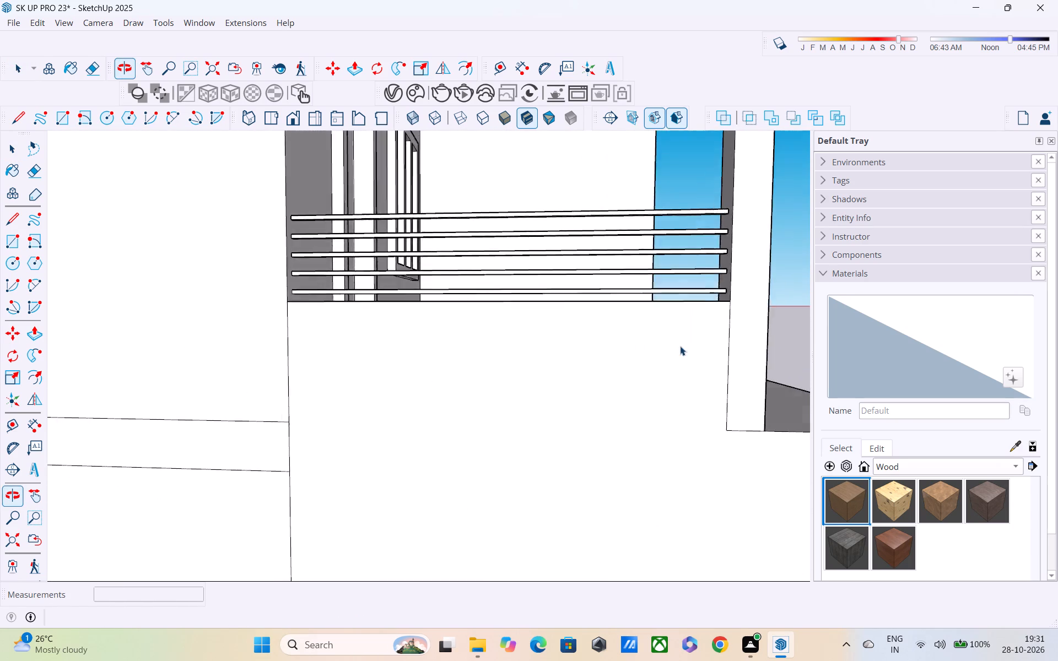
middle_click_drag(688, 355, 517, 382)
scroll(519, 380, "down", 3)
middle_click_drag(526, 392, 393, 458)
scroll(390, 439, "up", 1)
scroll(390, 438, "down", 2)
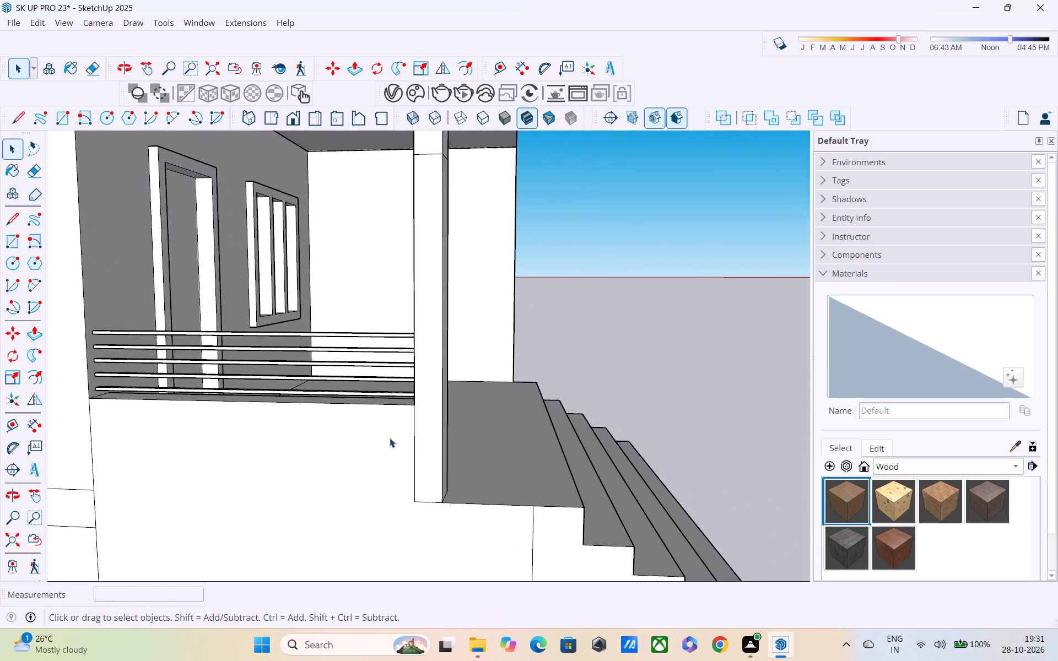
scroll(390, 438, "down", 3)
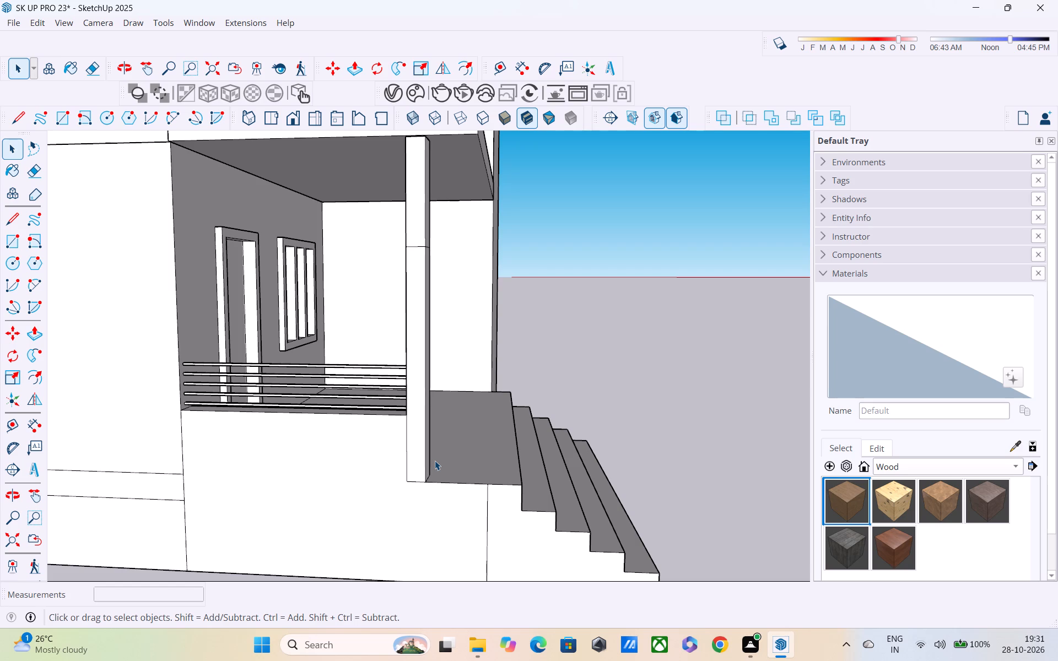
scroll(428, 472, "up", 2)
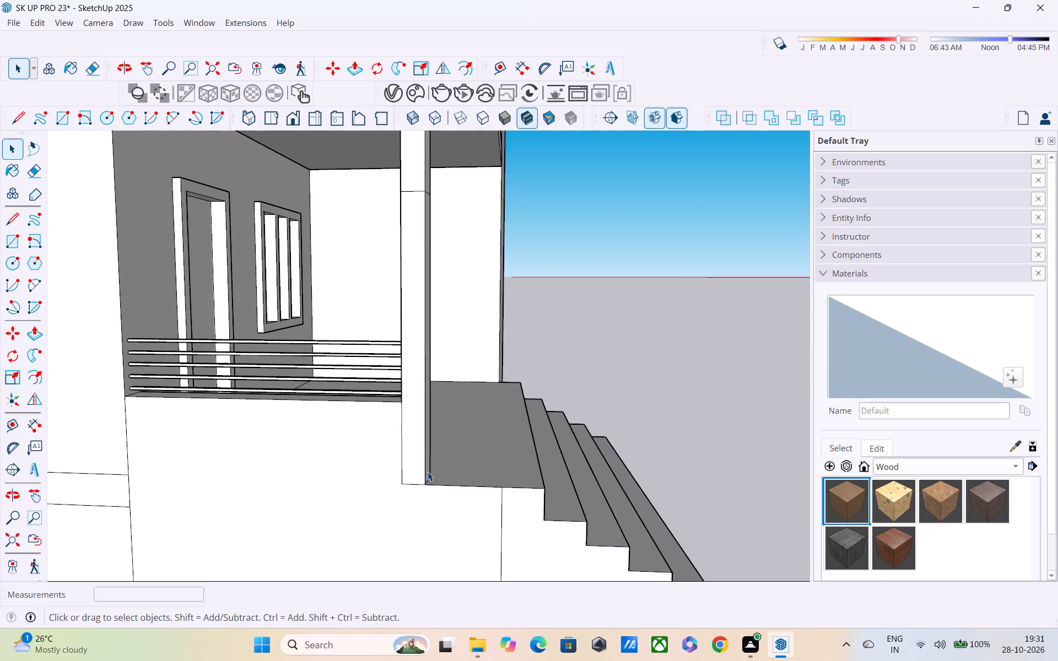
middle_click_drag(427, 472, 361, 463)
scroll(357, 458, "up", 3)
middle_click_drag(363, 462, 442, 500)
scroll(445, 500, "up", 4)
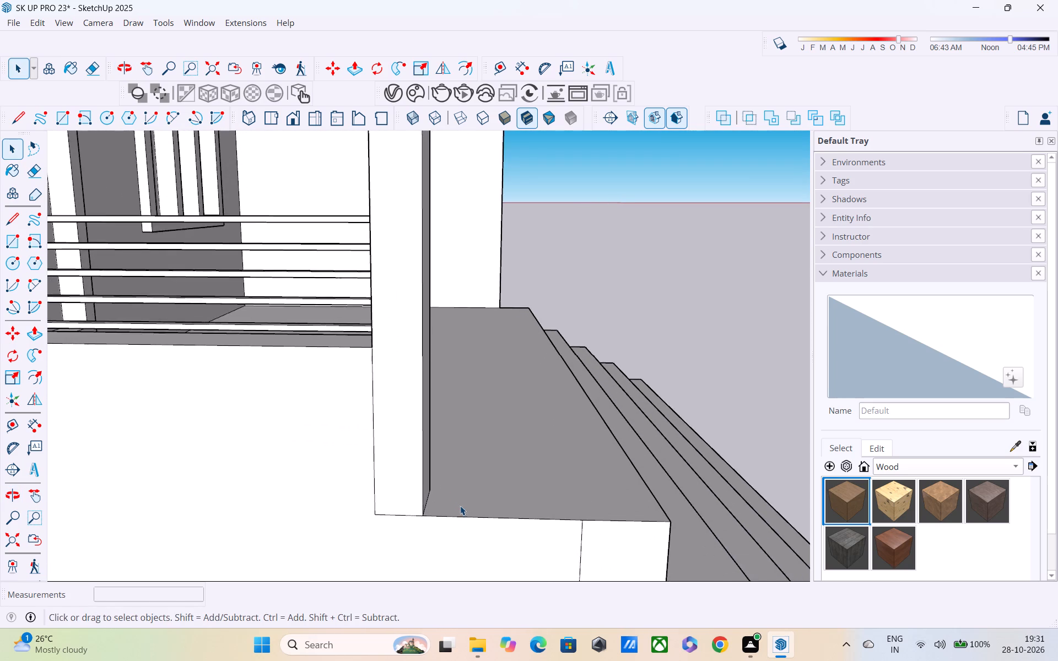
scroll(460, 506, "up", 1)
middle_click_drag(471, 492, 557, 436, "shift")
middle_click_drag(562, 429, 427, 422)
scroll(407, 422, "up", 1)
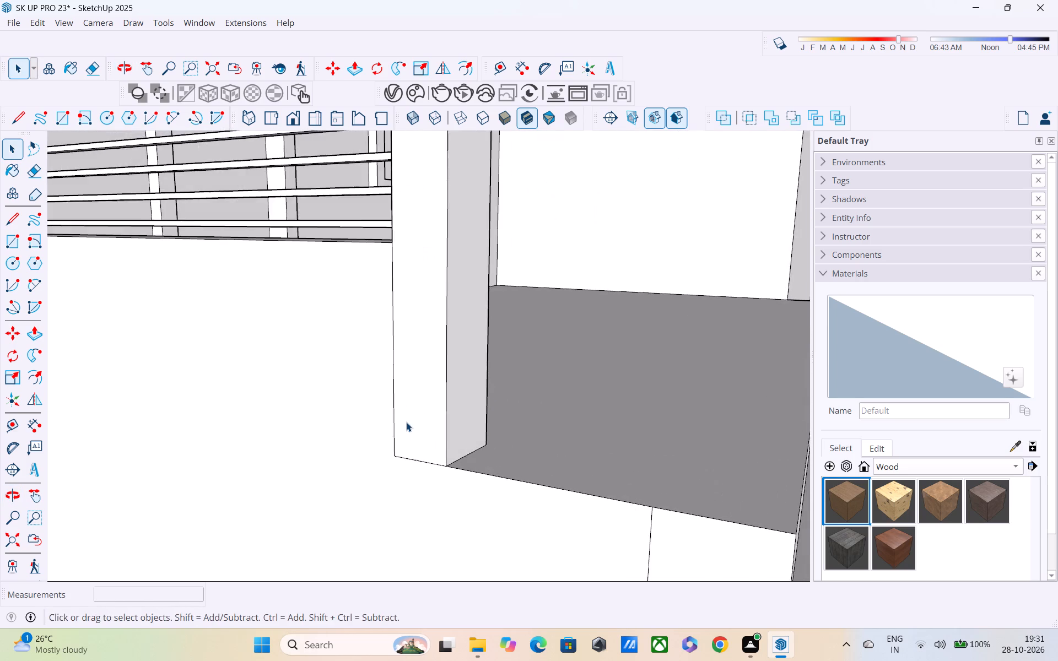
scroll(406, 422, "down", 4, "shift")
middle_click_drag(462, 405, 384, 436)
scroll(384, 436, "up", 1, "shift")
scroll(381, 429, "down", 6)
middle_click_drag(421, 459, 379, 413)
scroll(378, 413, "up", 1)
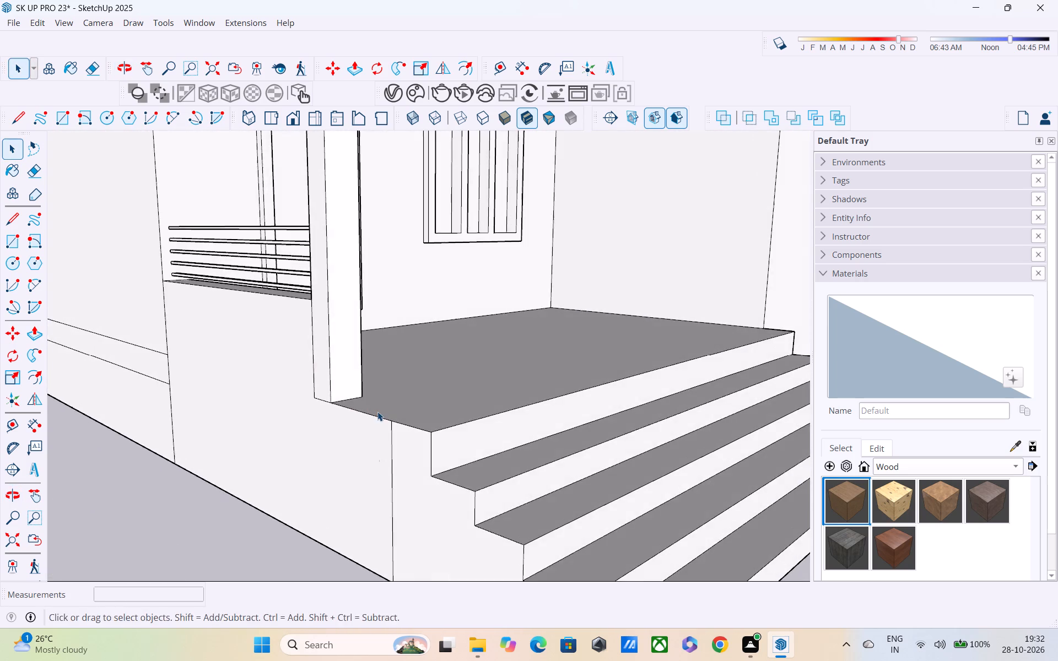
middle_click_drag(377, 414, 430, 467, "shift")
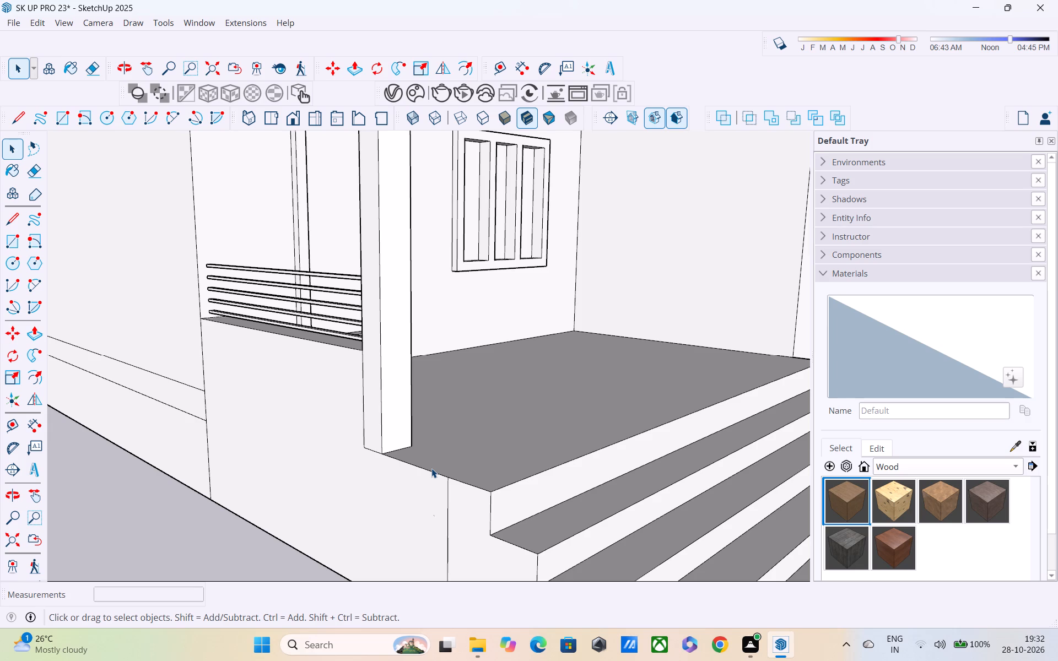
Examine the porch column, railing wall and entrance steps, as well as both storeys of the house, from the front corner.
scroll(430, 470, "up", 1, "shift")
middle_click_drag(430, 470, 466, 491, "shift")
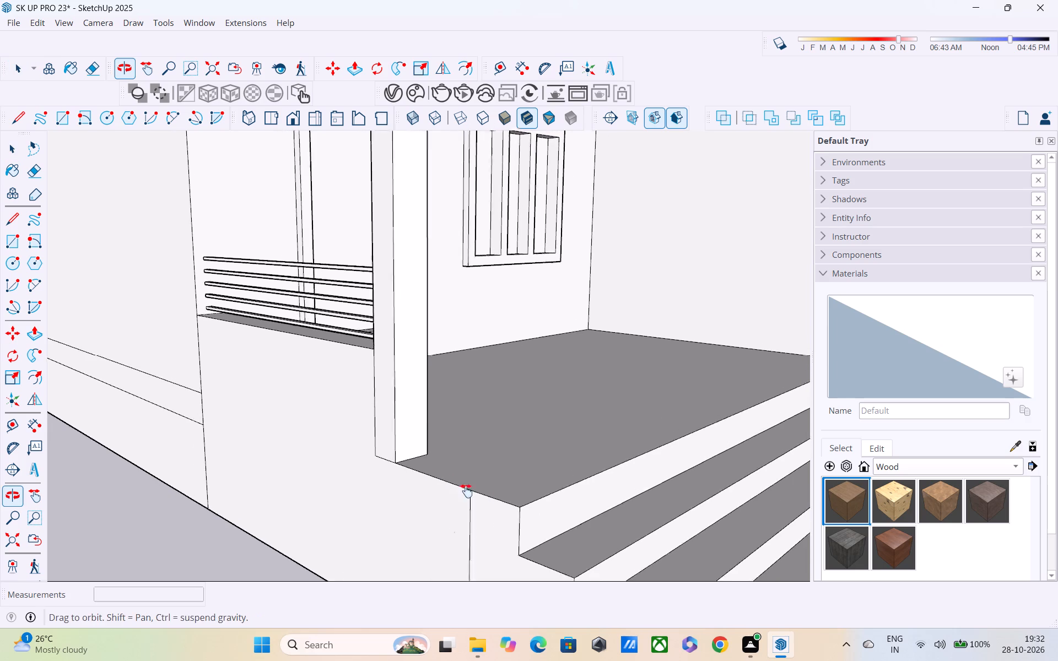
middle_click_drag(466, 491, 528, 539, "shift")
scroll(528, 502, "down", 5)
middle_click_drag(524, 501, 406, 410)
scroll(405, 409, "up", 1)
scroll(394, 388, "down", 5)
middle_click_drag(407, 419, 429, 466)
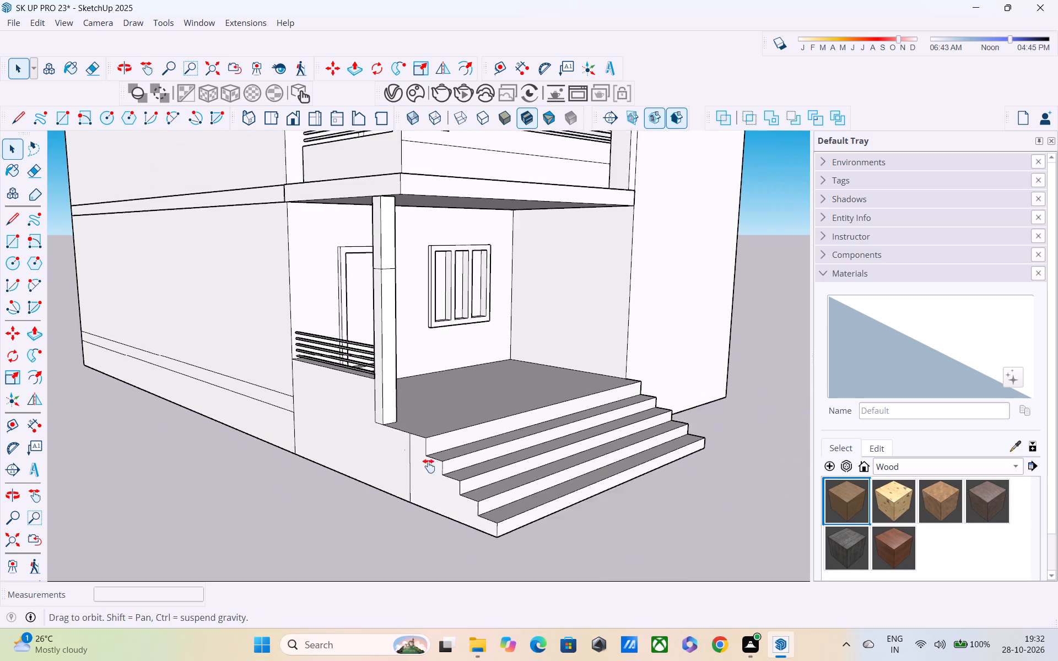
middle_click_drag(429, 466, 454, 502)
scroll(460, 478, "down", 4)
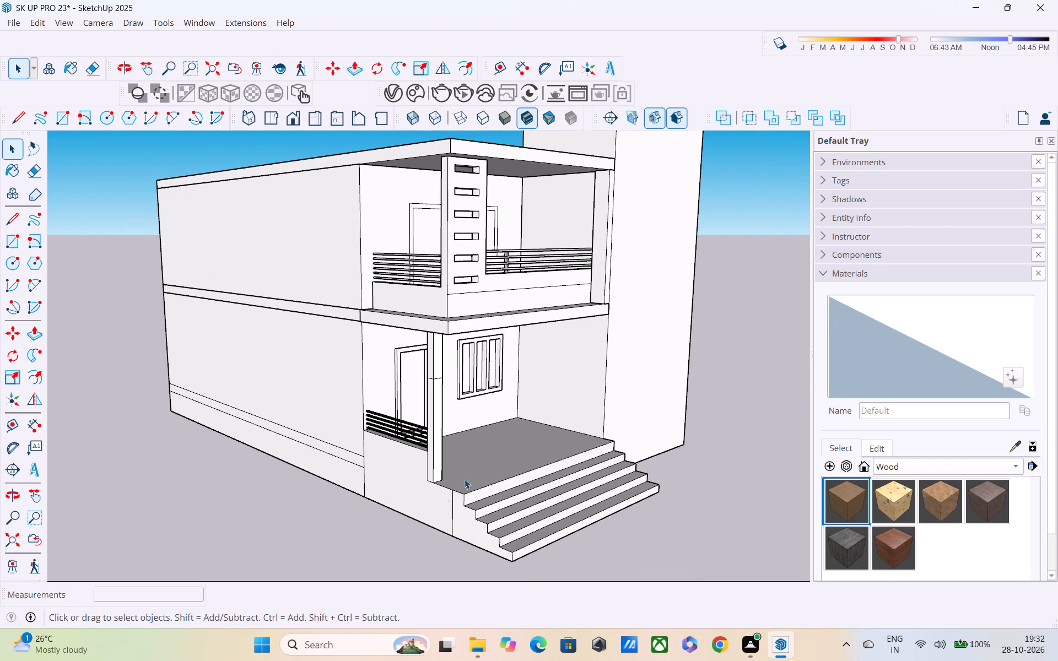
Delete the faces of the porch column's upper section, above the horizontal dividing line, including the front face's bounding edges.
scroll(439, 507, "up", 1)
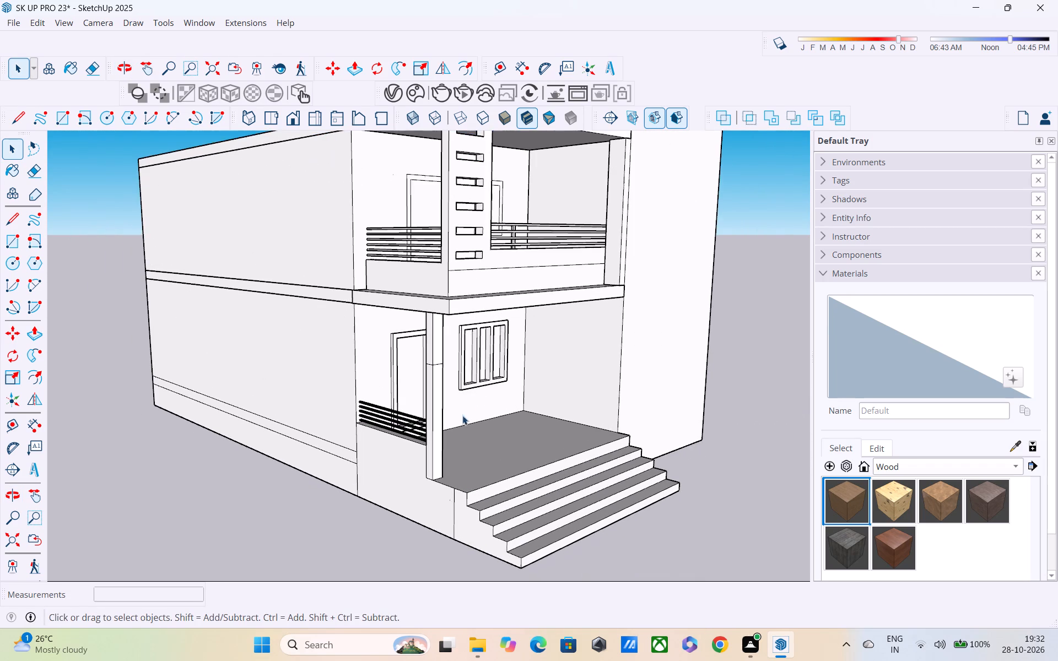
scroll(403, 340, "up", 2)
middle_click_drag(451, 343, 532, 341)
scroll(532, 341, "up", 10)
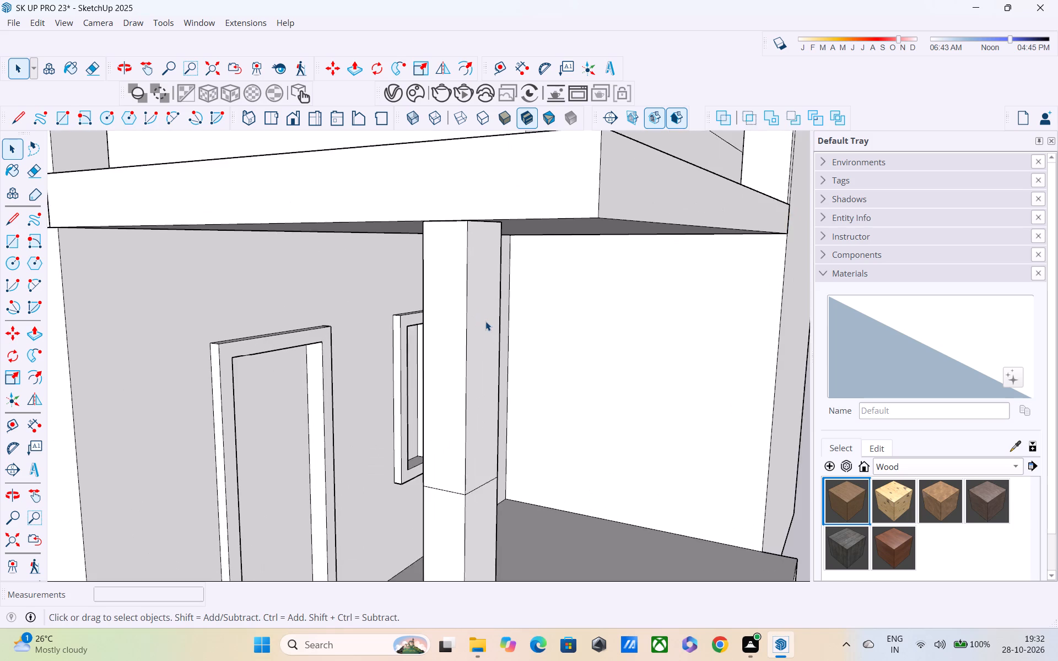
scroll(487, 334, "up", 3)
middle_click_drag(483, 321, 506, 270)
double_click(468, 431)
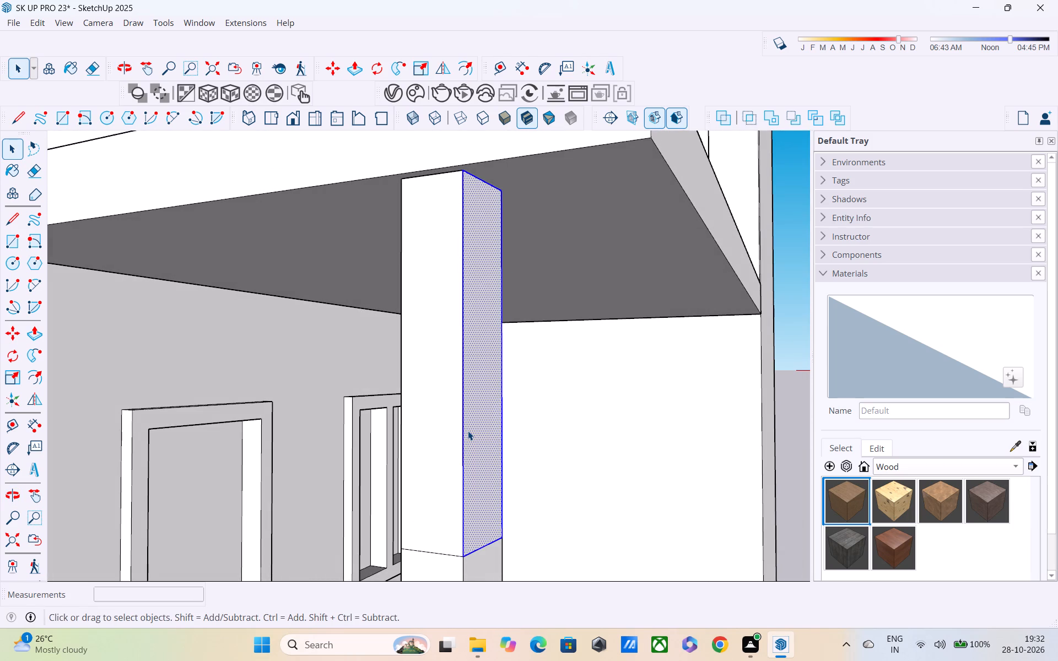
key("Delete")
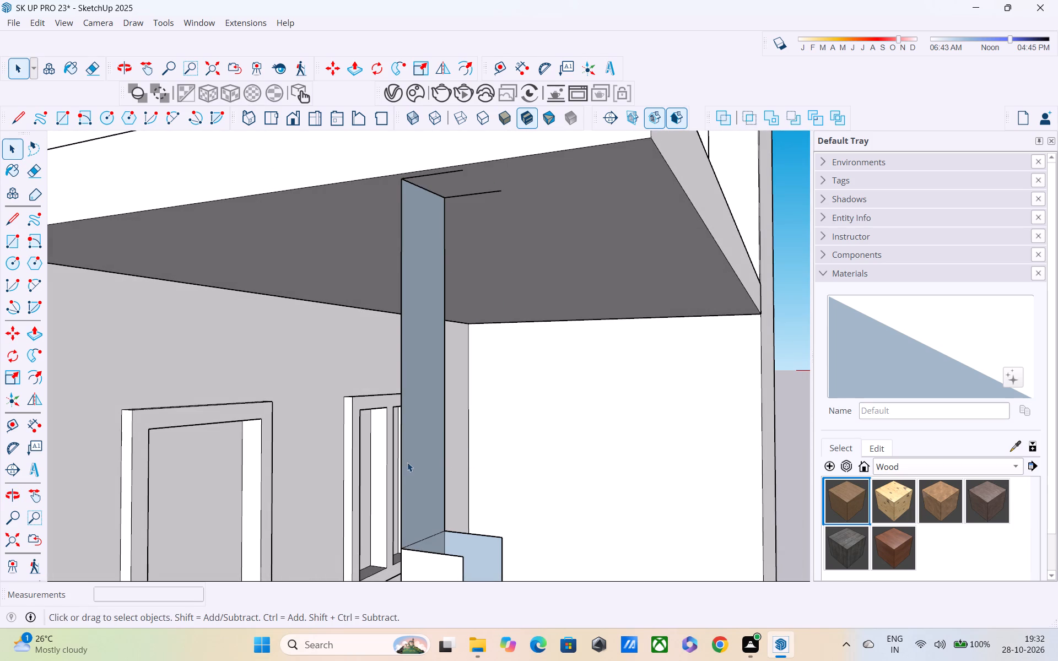
left_click(406, 461)
key("Delete")
Erase the leftover vertical edges of the upper column section and its leftover outline on the slab's underside.
scroll(406, 466, "down", 4)
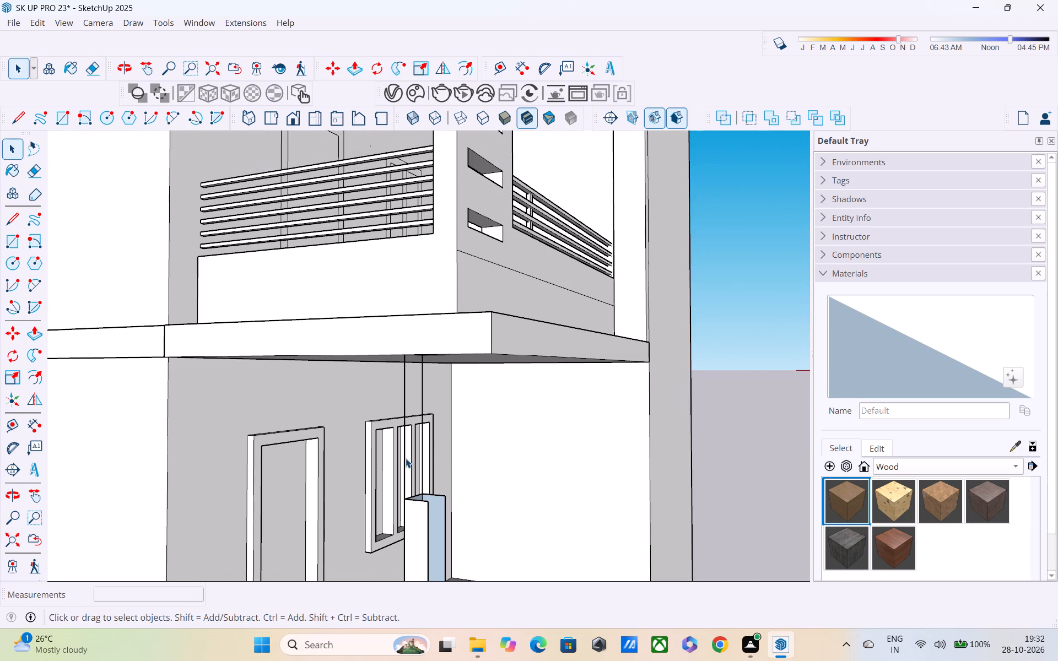
left_click(402, 449)
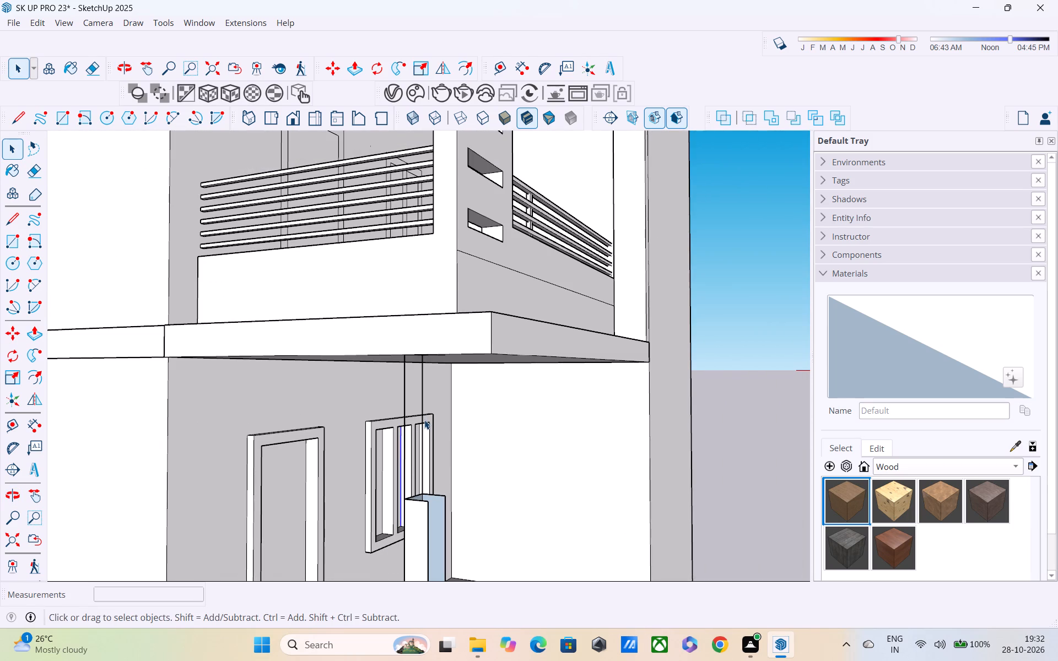
left_click(424, 420)
middle_click_drag(420, 418, 422, 341)
scroll(420, 447, "up", 1)
middle_click_drag(420, 452, 454, 575, "shift")
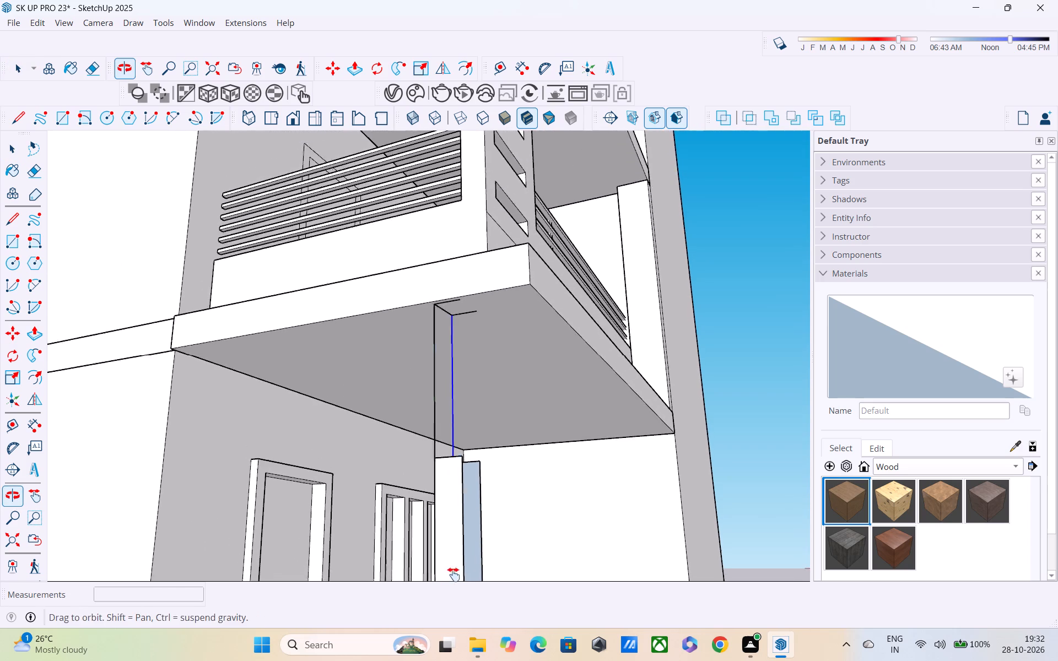
middle_click_drag(454, 575, 454, 574, "shift")
scroll(452, 370, "up", 3)
key("e")
scroll(430, 275, "up", 1)
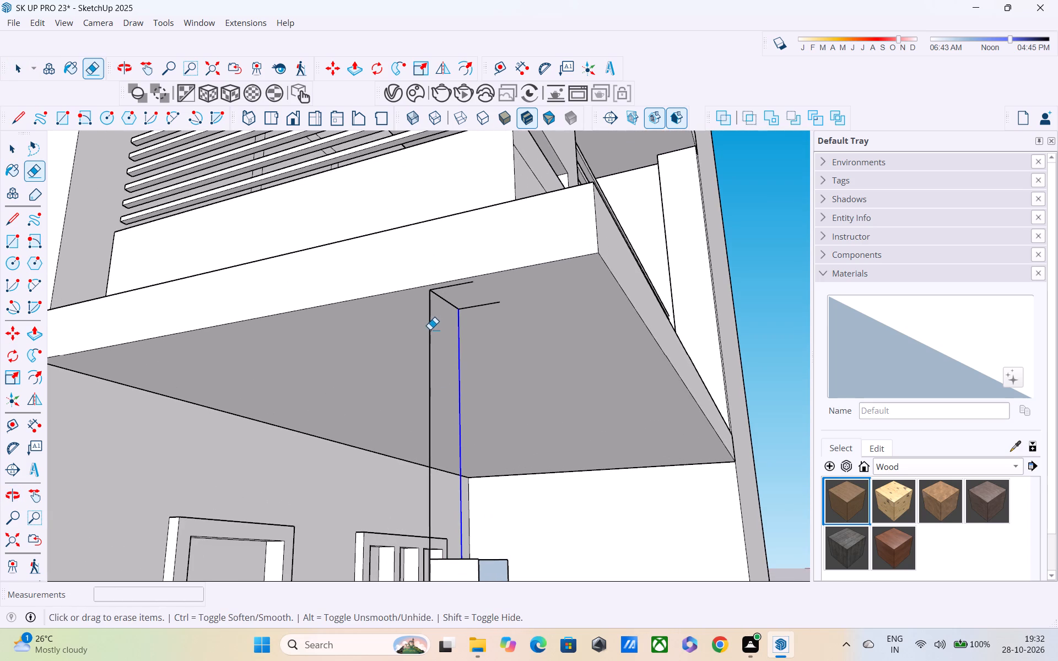
left_click_drag(425, 345, 467, 396)
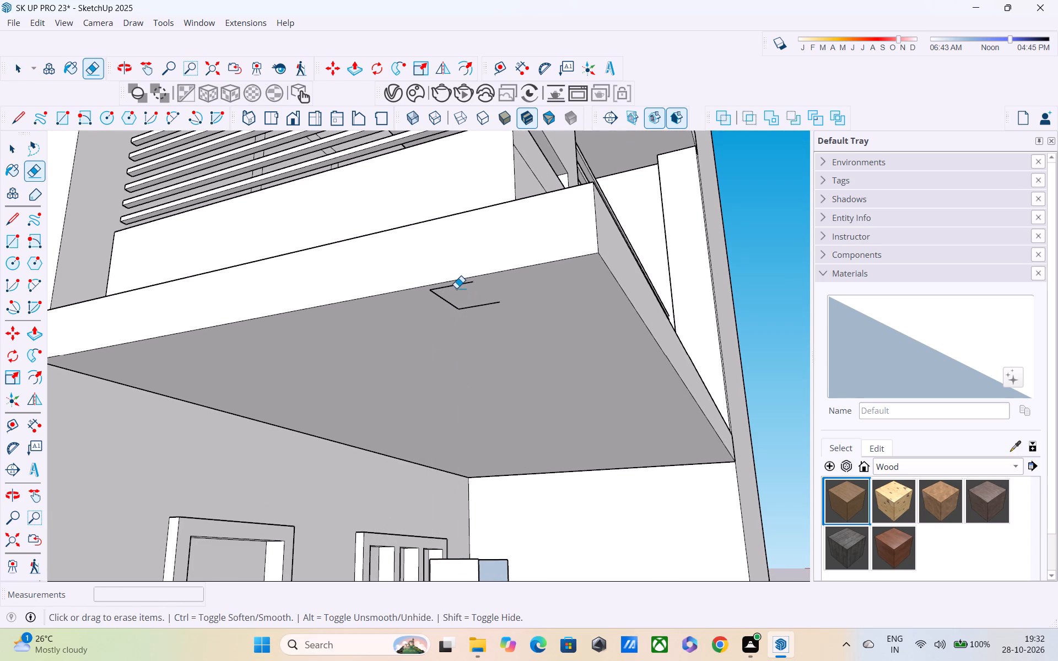
left_click_drag(456, 288, 467, 314)
left_click_drag(463, 288, 451, 302)
left_click_drag(451, 302, 448, 305)
left_click_drag(451, 288, 456, 301)
Close the open front side of the remaining lower column with a vertical rectangle of about 9" by 6' 11 1/8".
scroll(461, 321, "down", 1)
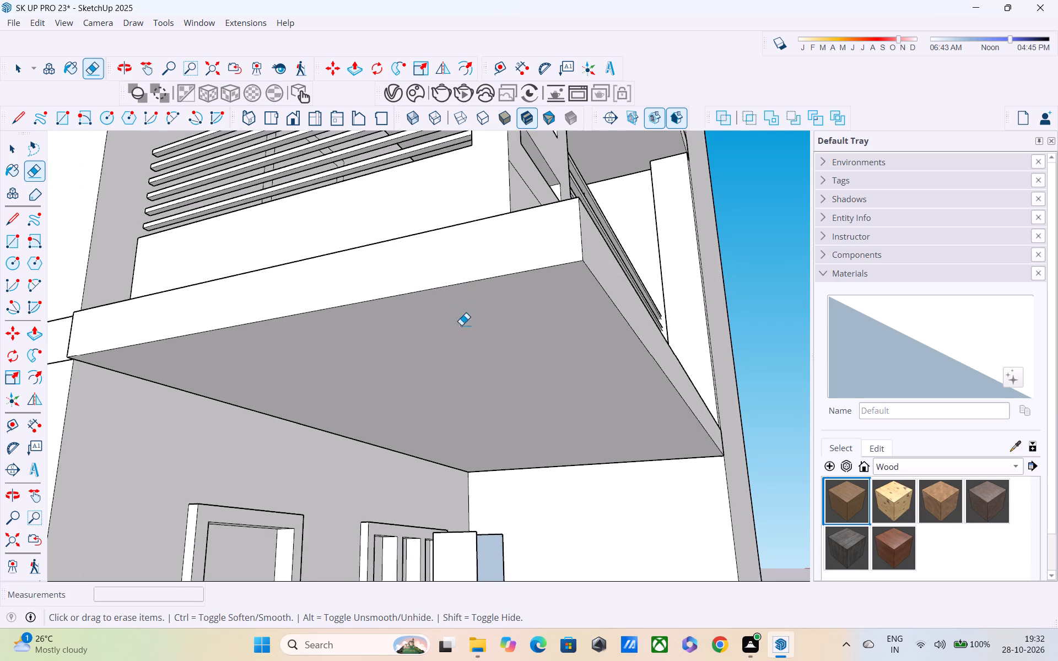
scroll(461, 325, "down", 1)
middle_click_drag(469, 353, 474, 294, "shift")
scroll(473, 359, "down", 4)
middle_click_drag(474, 409, 474, 339, "shift")
scroll(482, 382, "down", 2)
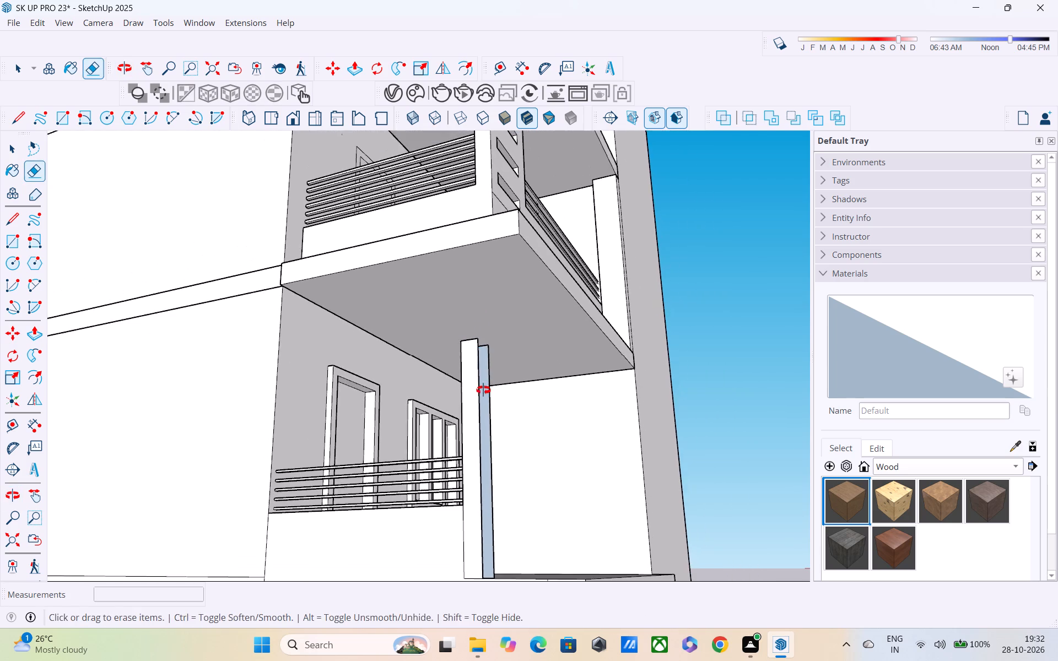
middle_click_drag(483, 390, 411, 357)
middle_click_drag(410, 385, 399, 334, "shift")
middle_click_drag(407, 372, 244, 566)
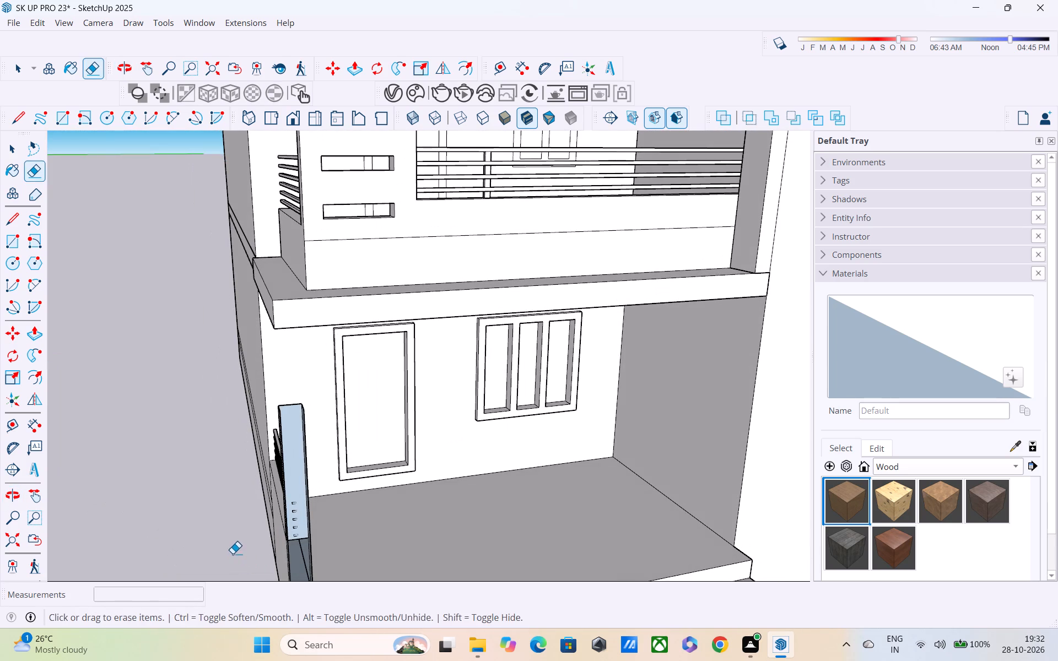
key("r")
left_click(277, 417)
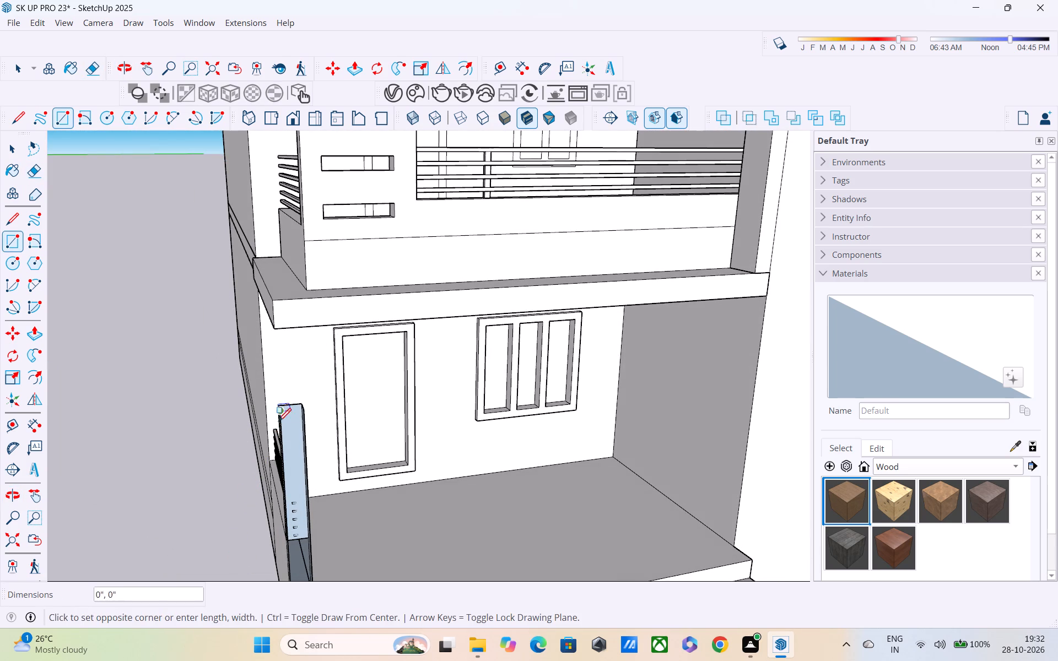
middle_click_drag(310, 535, 336, 353)
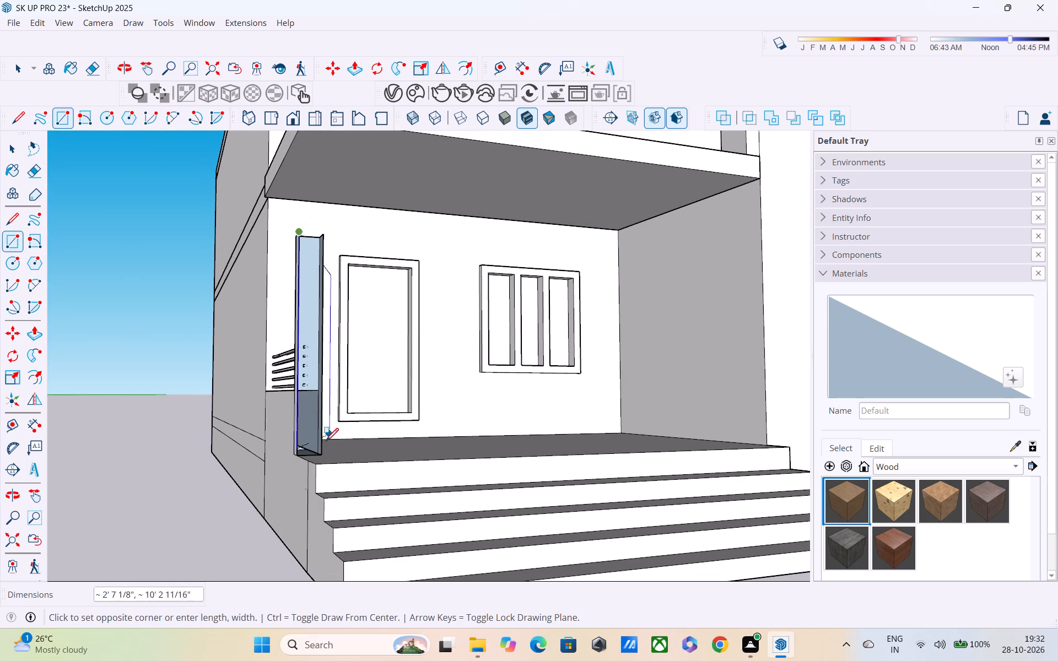
scroll(318, 457, "up", 3)
left_click(323, 454)
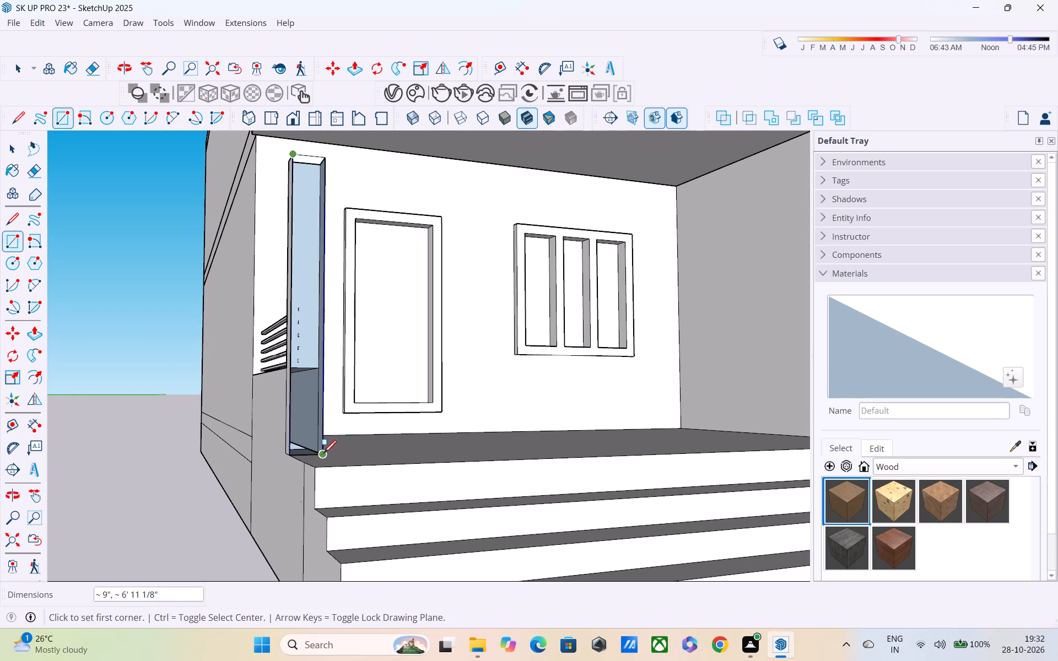
Draw an inset rectangle of about 5 5/8" by 4 11/16" on the top face of the lower column.
middle_click_drag(324, 450, 361, 599)
middle_click_drag(332, 432, 400, 559)
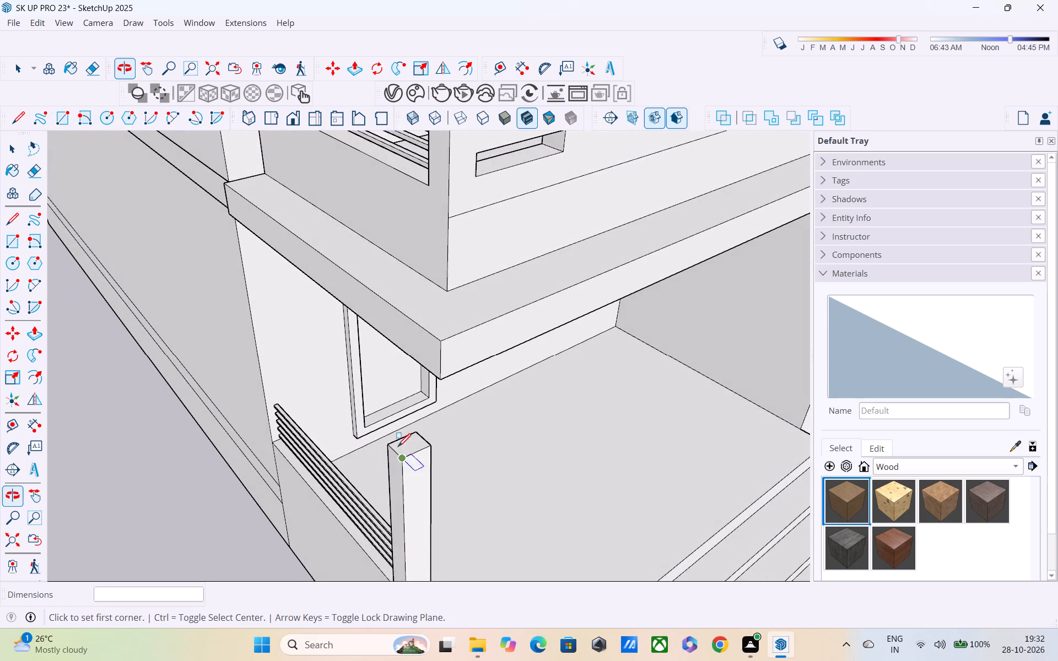
scroll(395, 438, "up", 8)
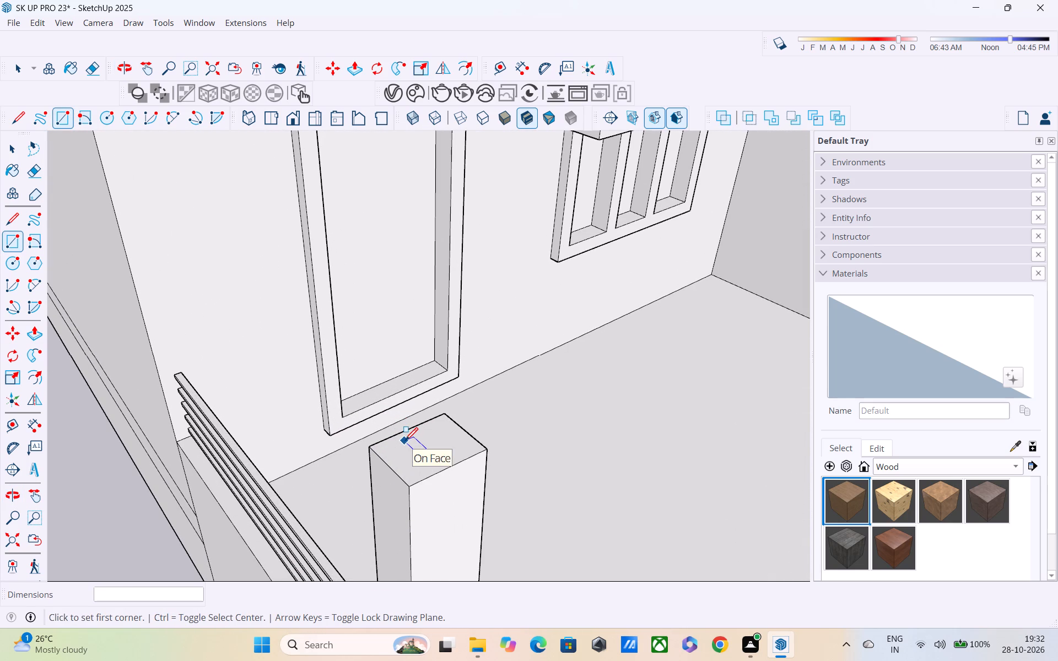
left_click(395, 446)
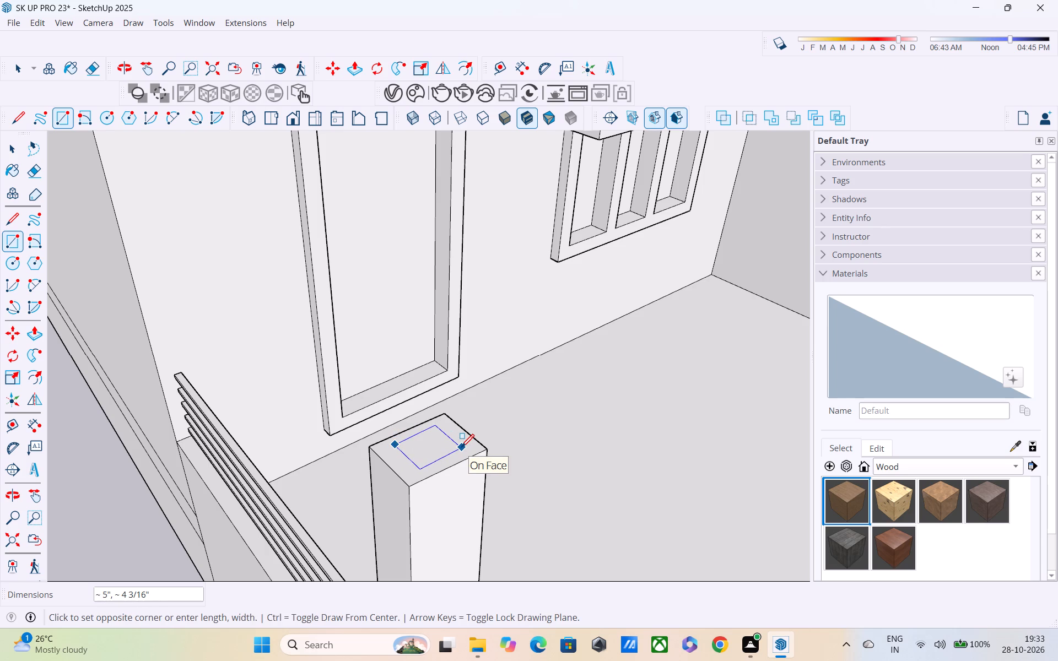
key("Escape")
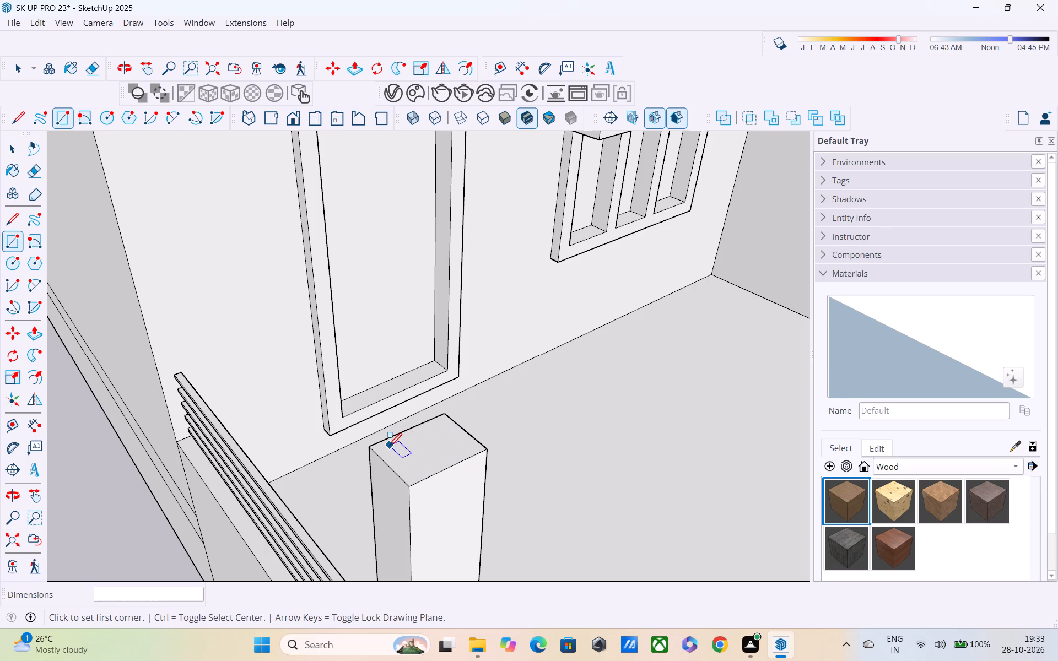
left_click(389, 447)
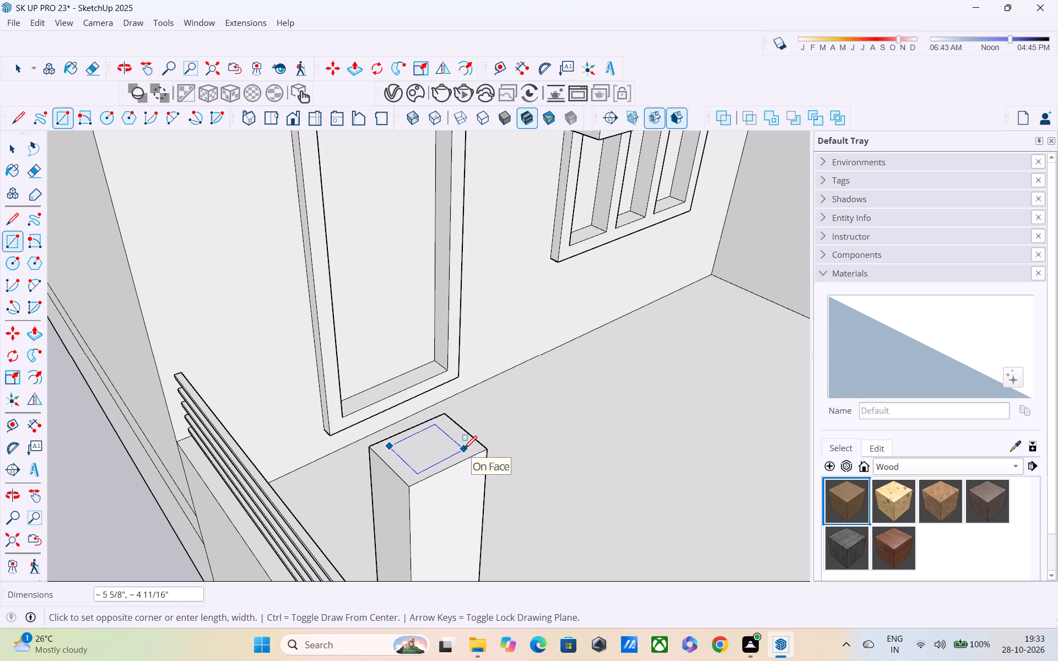
left_click(464, 450)
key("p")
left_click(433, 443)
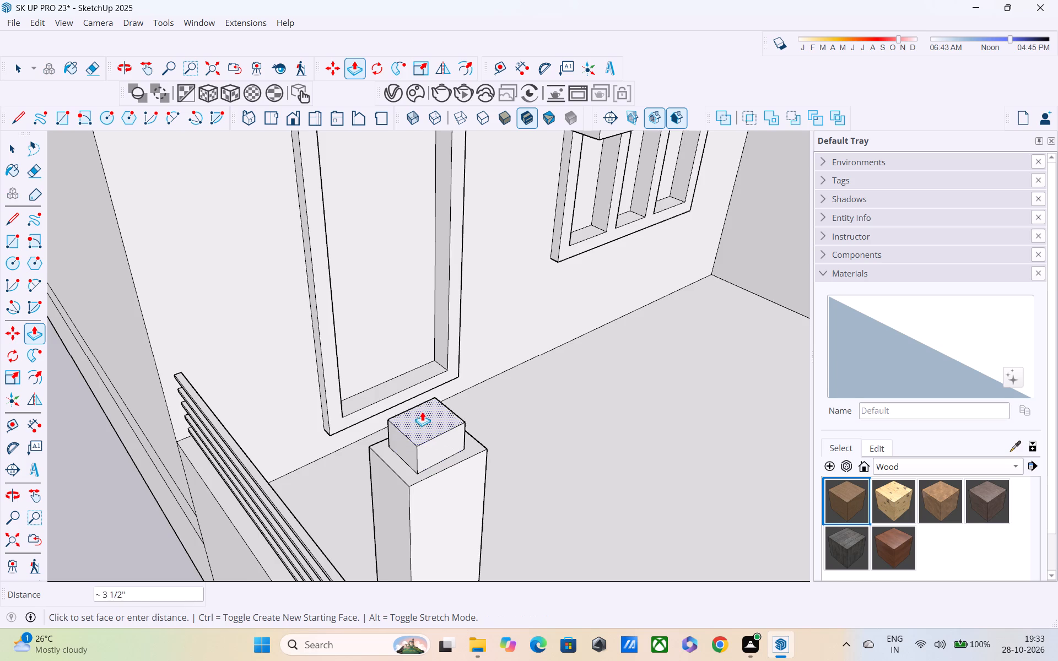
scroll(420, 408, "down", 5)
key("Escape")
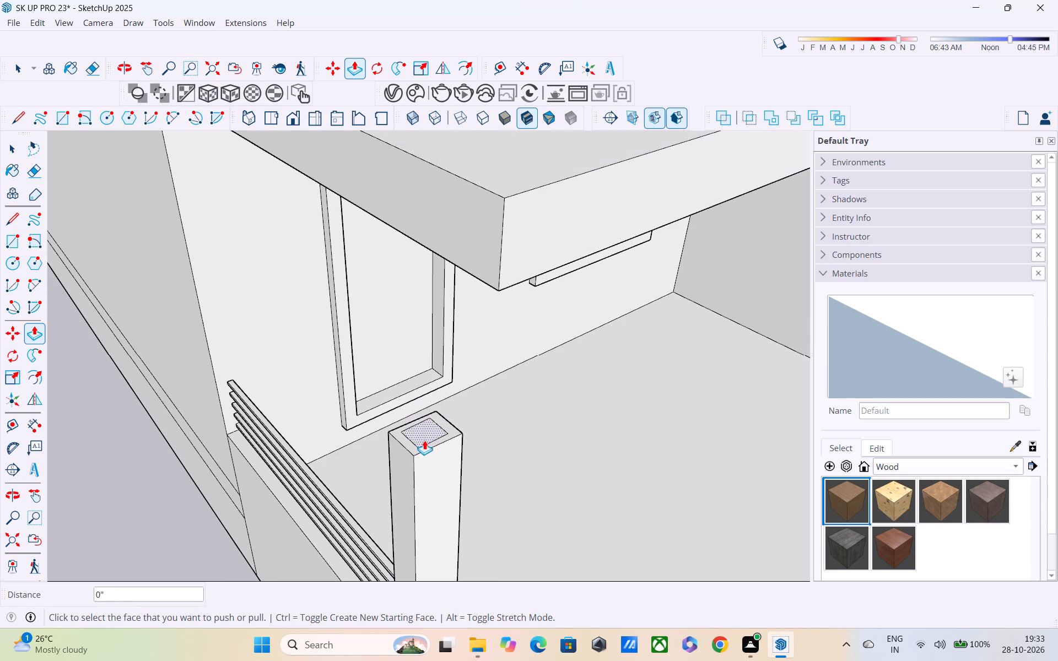
Push/Pull the inset rectangle on the column top upward about 3' 7/8" to meet the underside of the slab.
key("space")
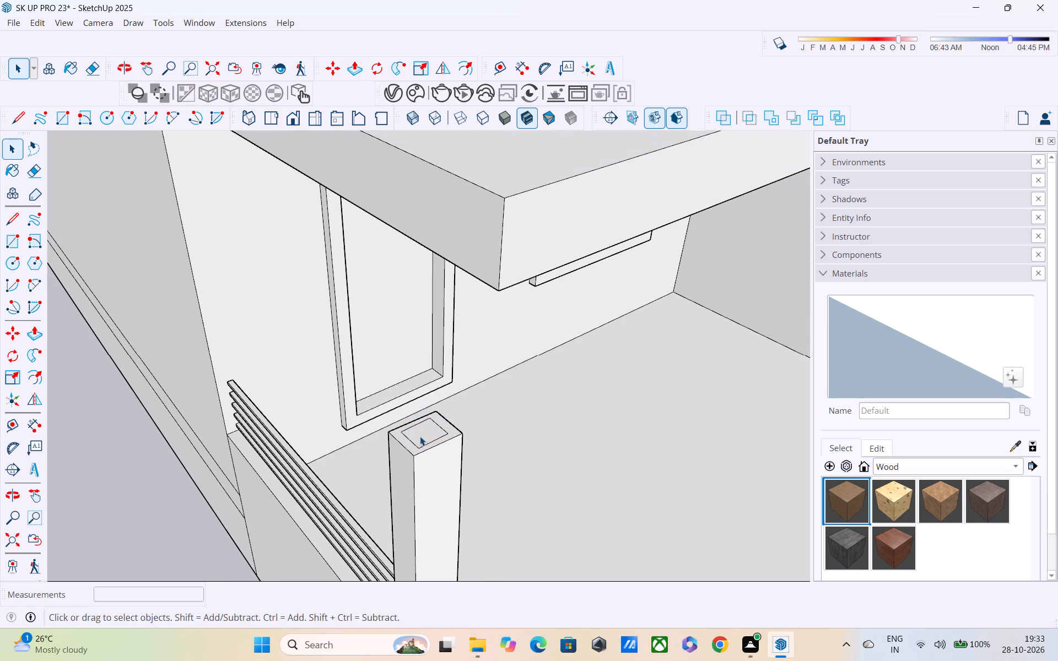
left_click(418, 440)
key("p")
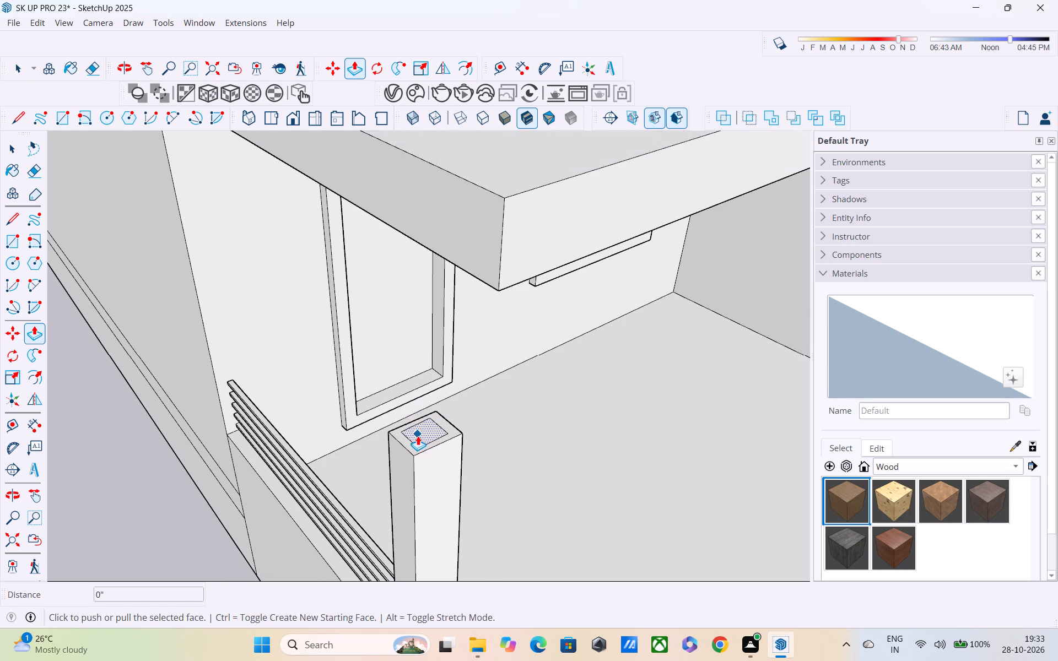
left_click(418, 429)
scroll(415, 390, "down", 1)
middle_click_drag(415, 390, 435, 462, "shift")
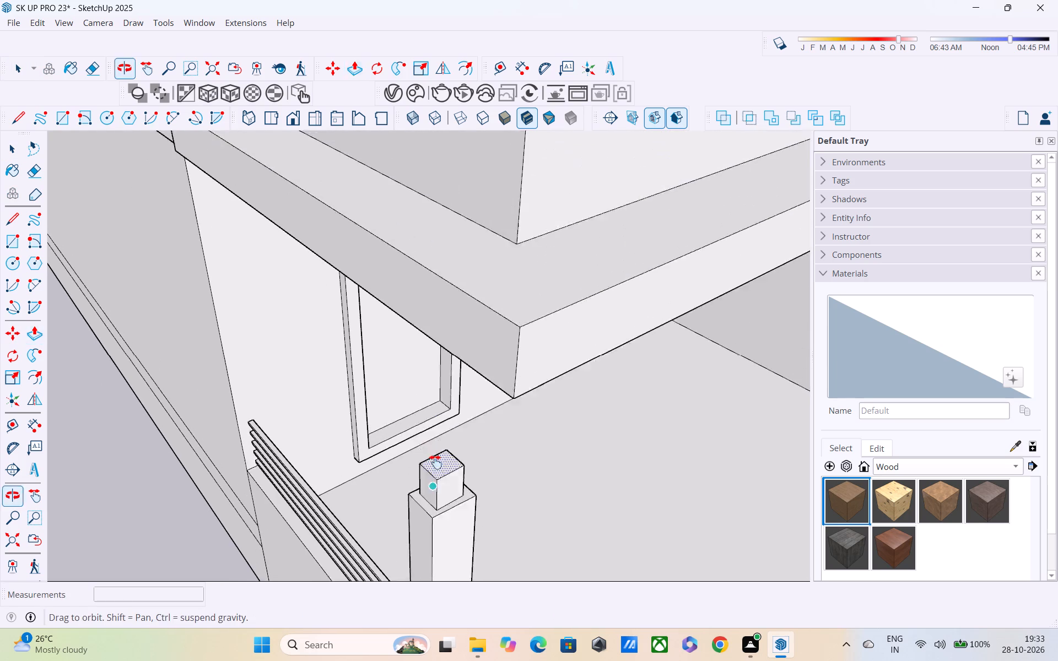
middle_click_drag(435, 462, 440, 477, "shift")
middle_click_drag(433, 393, 478, 452)
middle_click_drag(504, 448, 504, 400)
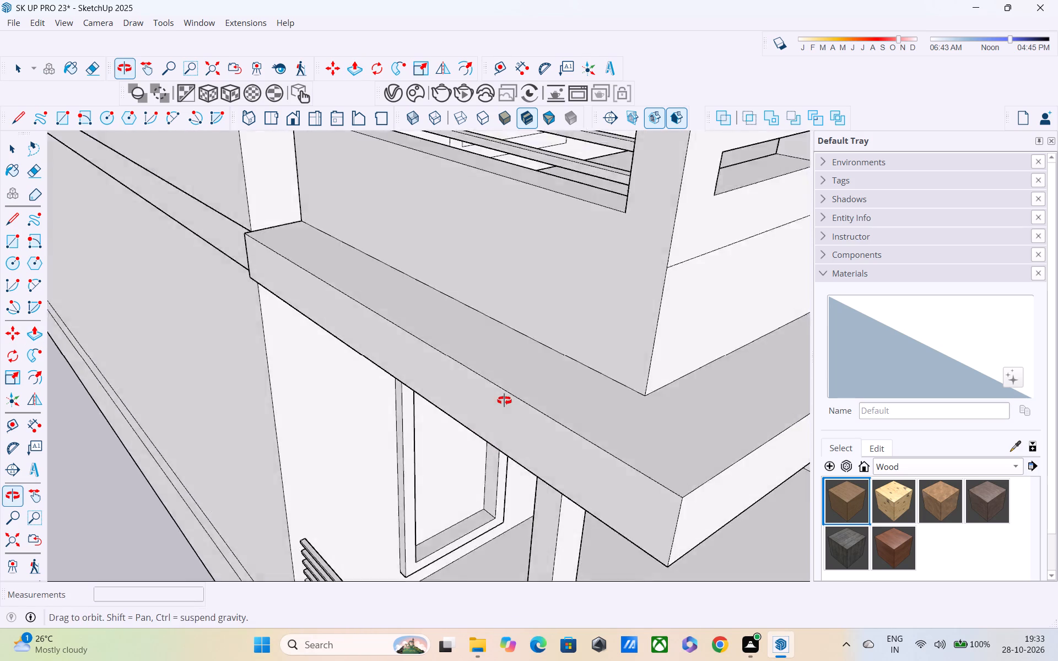
middle_click_drag(504, 400, 495, 324)
middle_click_drag(510, 388, 472, 316)
middle_click_drag(492, 378, 474, 313)
scroll(472, 310, "up", 1)
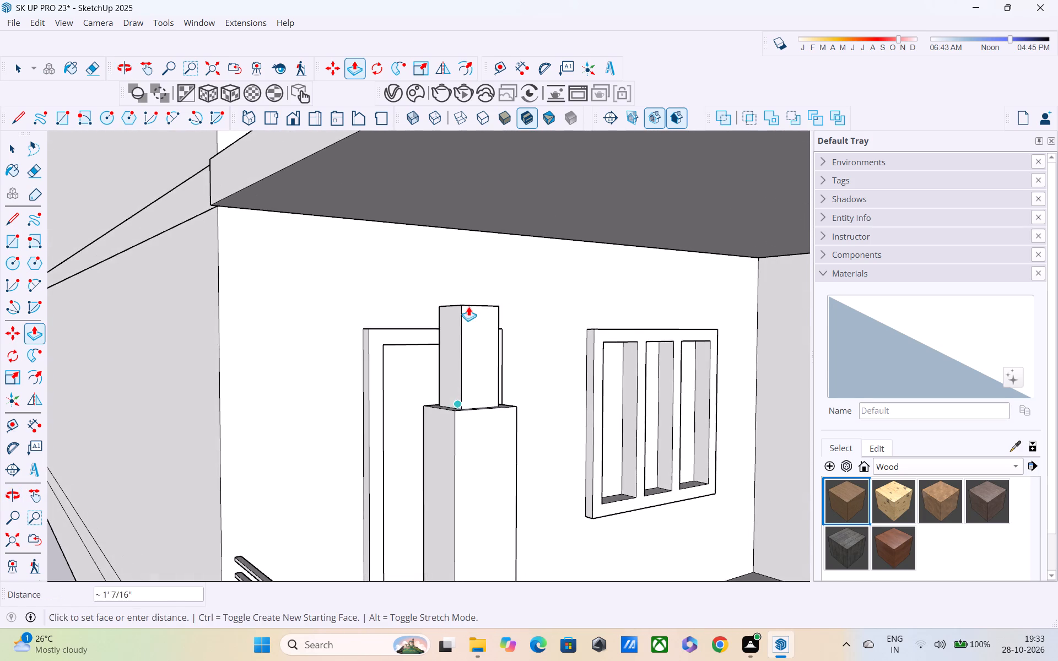
middle_click_drag(470, 324, 511, 522, "shift")
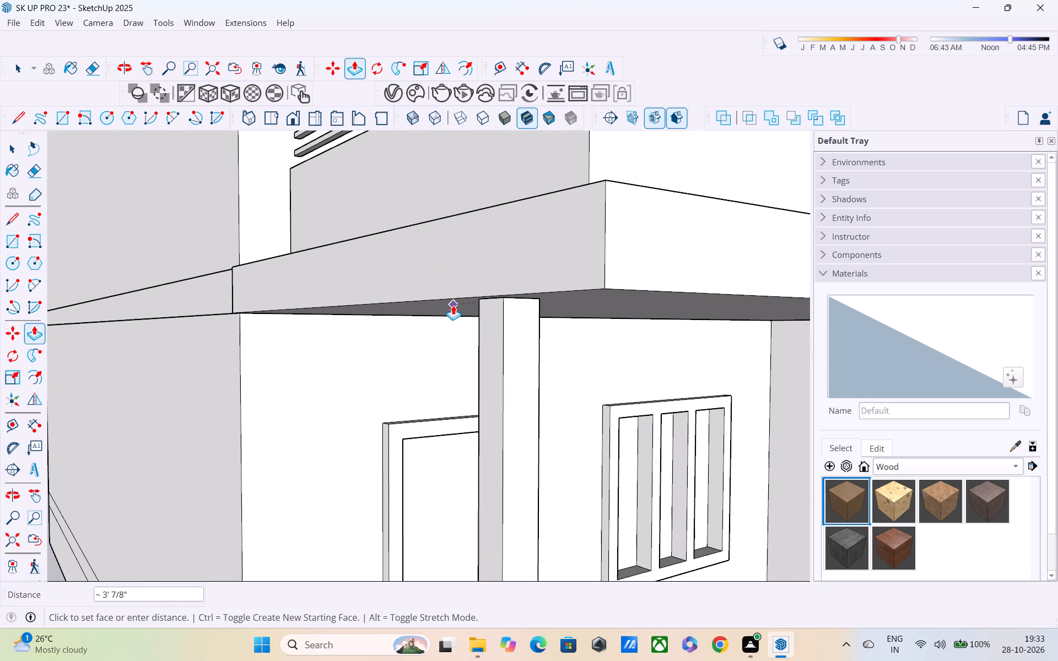
left_click(453, 305)
Push/Pull the narrower upper shaft's side face, the one facing the railing side, outward by about 15/16".
middle_click_drag(512, 441, 547, 409, "shift")
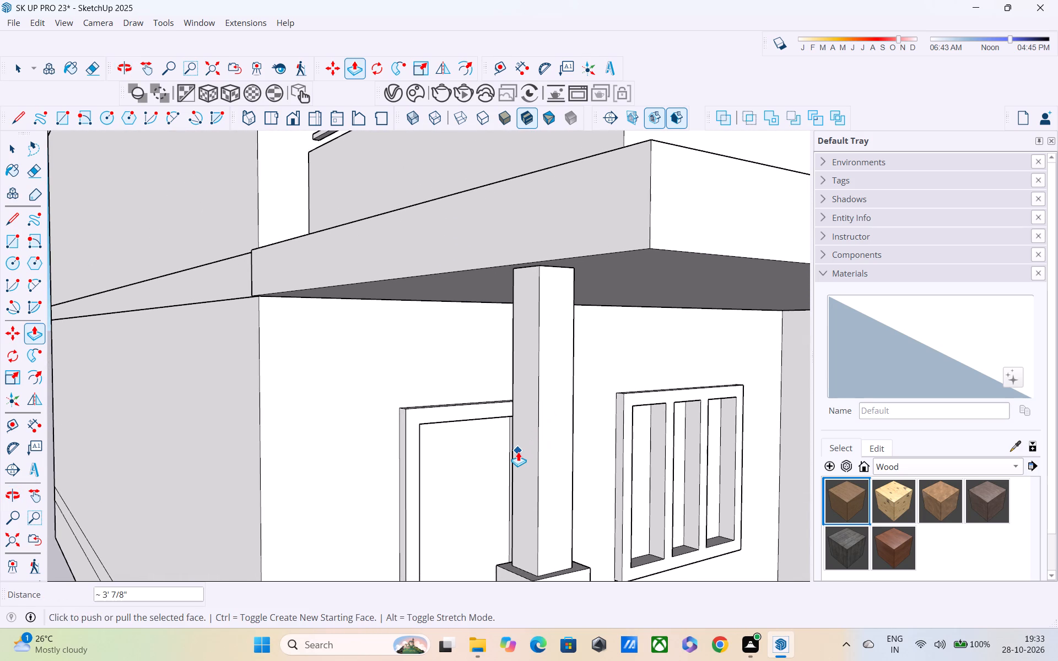
key("space")
left_click(520, 472)
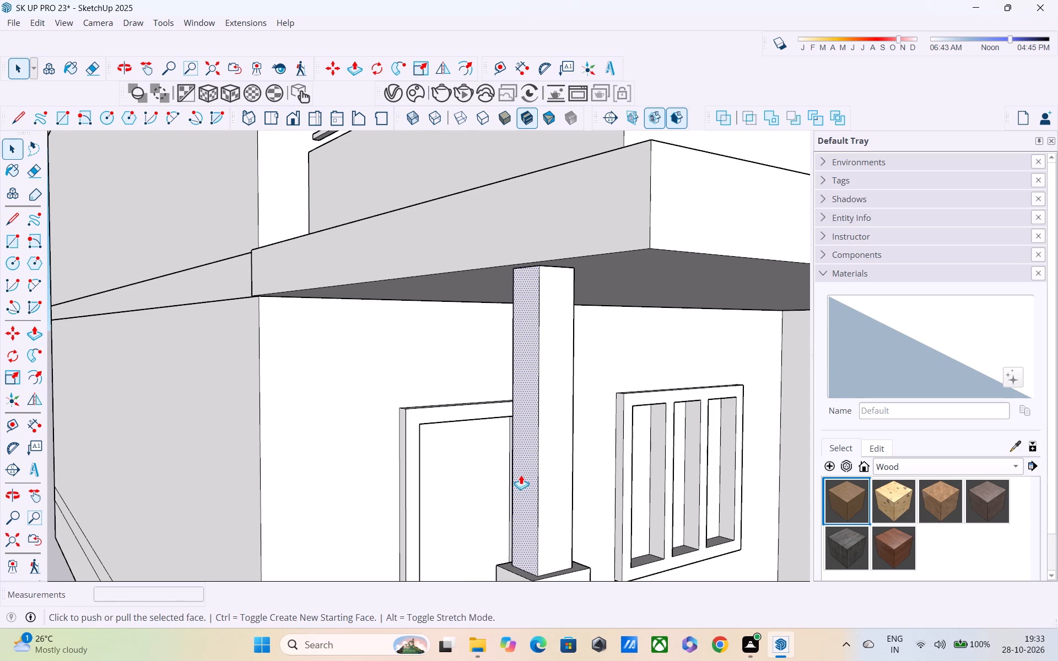
key("p")
left_click(521, 454)
left_click(517, 470)
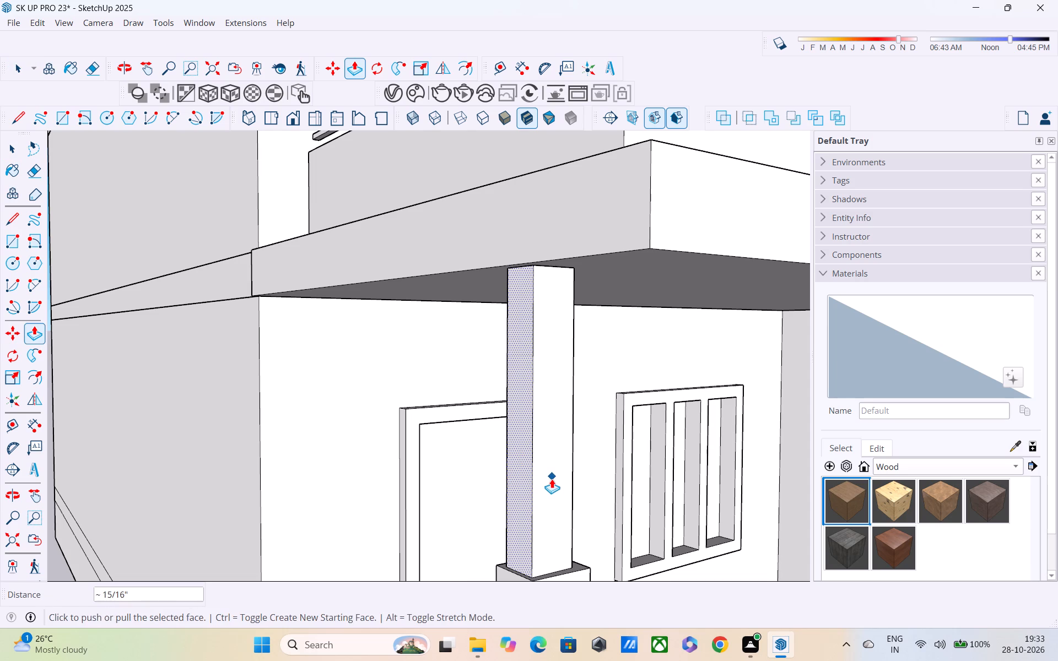
Repeat the last Push/Pull offset on the front face of the porch column's narrower upper shaft.
double_click(552, 479)
key("ctrl+z")
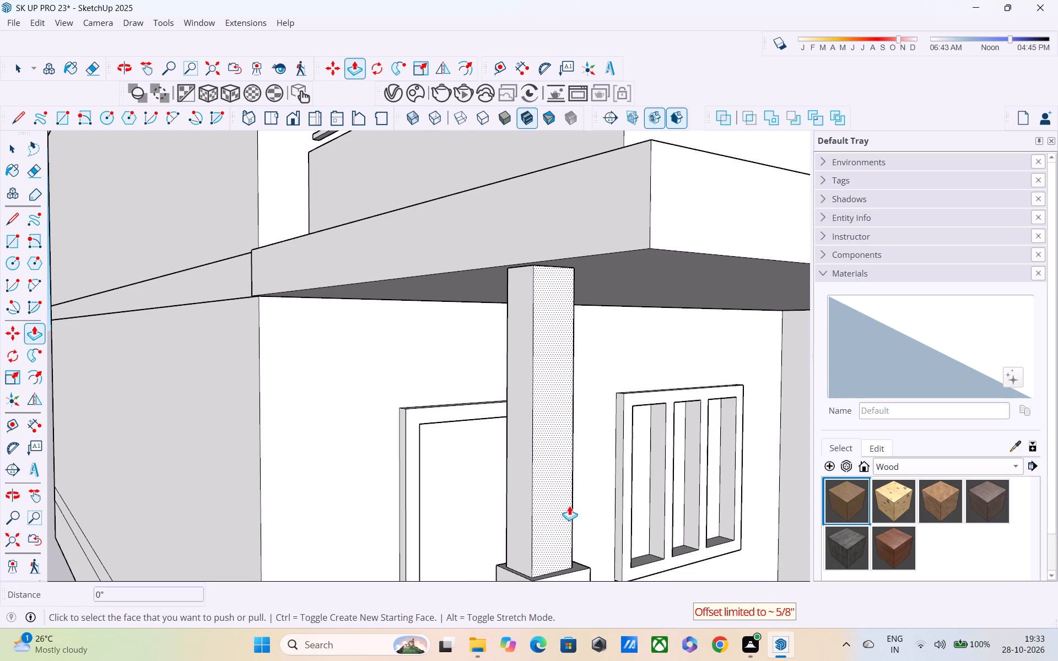
double_click(564, 500)
Repeat the last Push/Pull offset on the upper shaft's side face that looks into the porch, opposite the railing side.
middle_click_drag(556, 512, 384, 513)
scroll(382, 500, "down", 4)
scroll(383, 500, "up", 1)
scroll(384, 500, "down", 2)
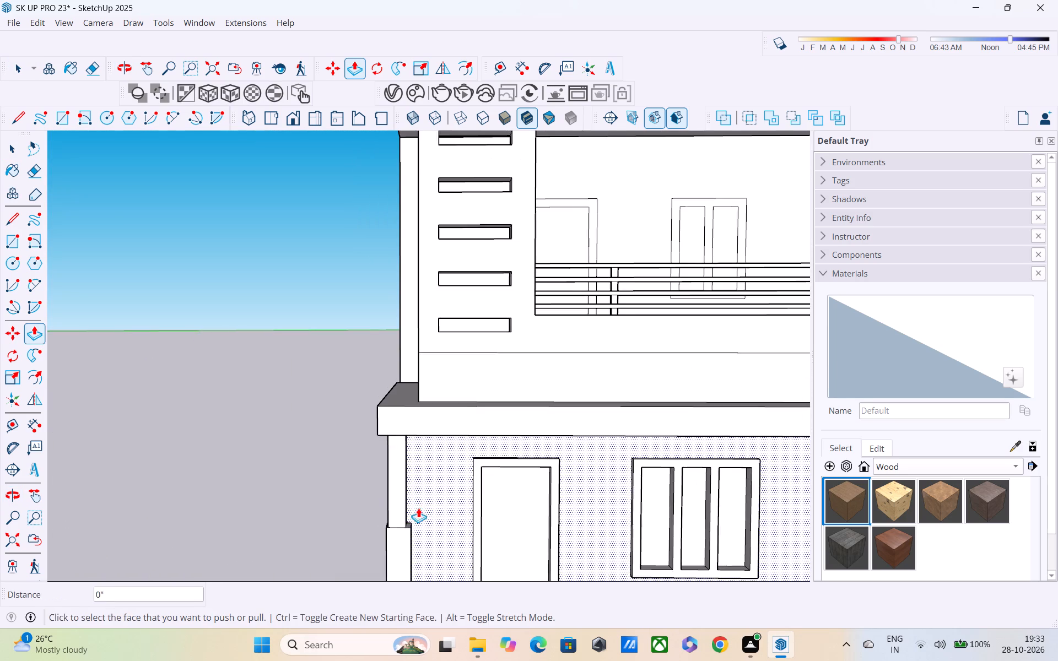
scroll(359, 505, "up", 8)
scroll(386, 489, "down", 2)
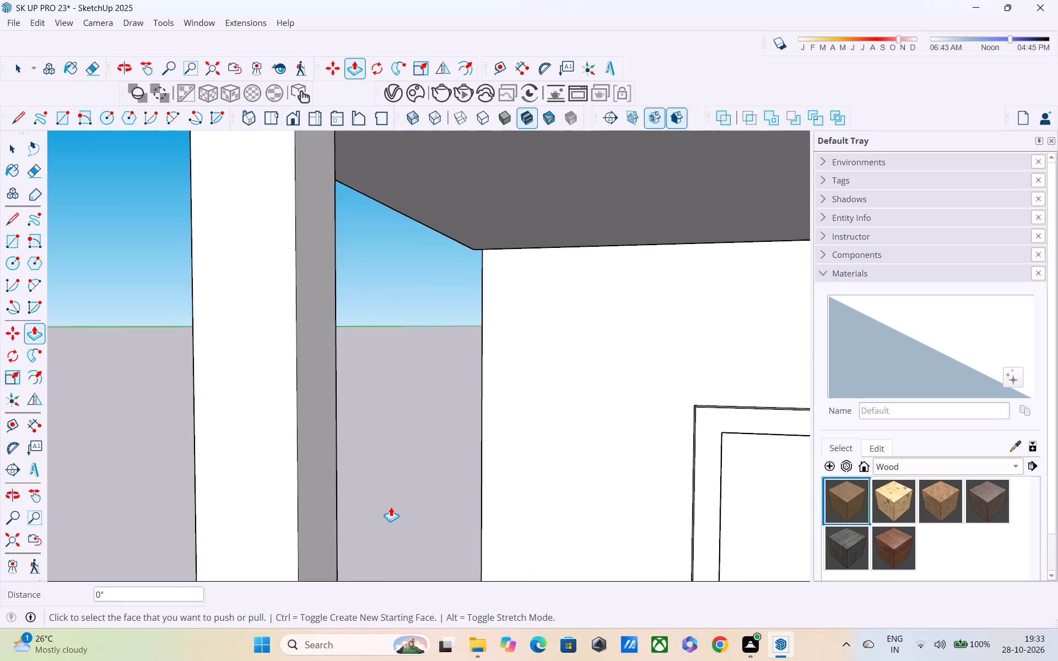
middle_click_drag(417, 488, 505, 407)
middle_click_drag(516, 422, 512, 426)
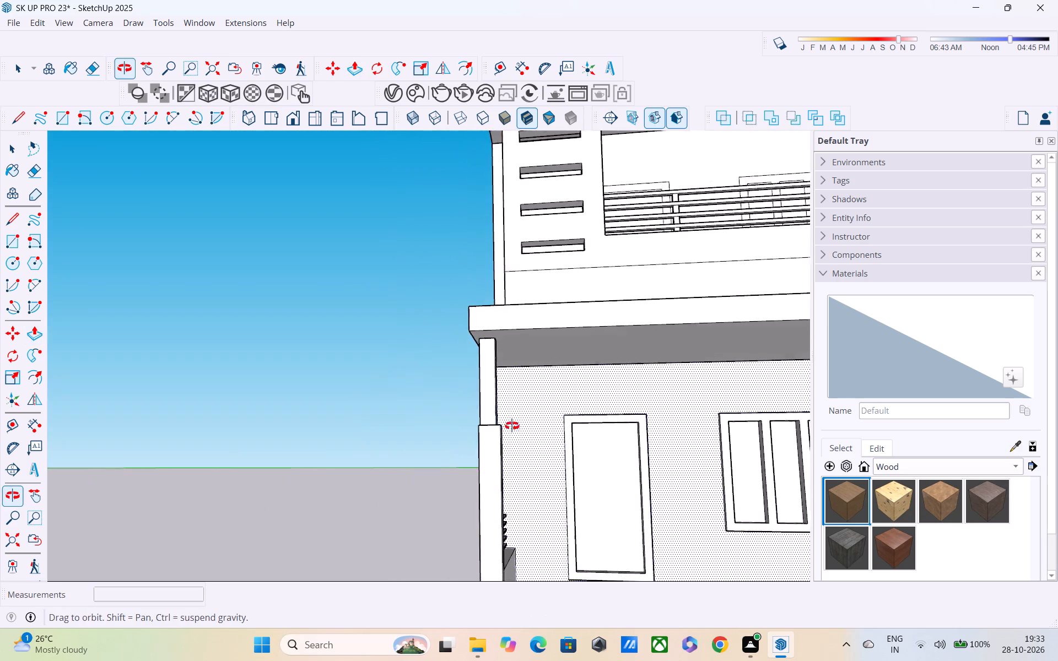
middle_click_drag(512, 426, 375, 441)
scroll(375, 441, "up", 3)
scroll(435, 404, "down", 9)
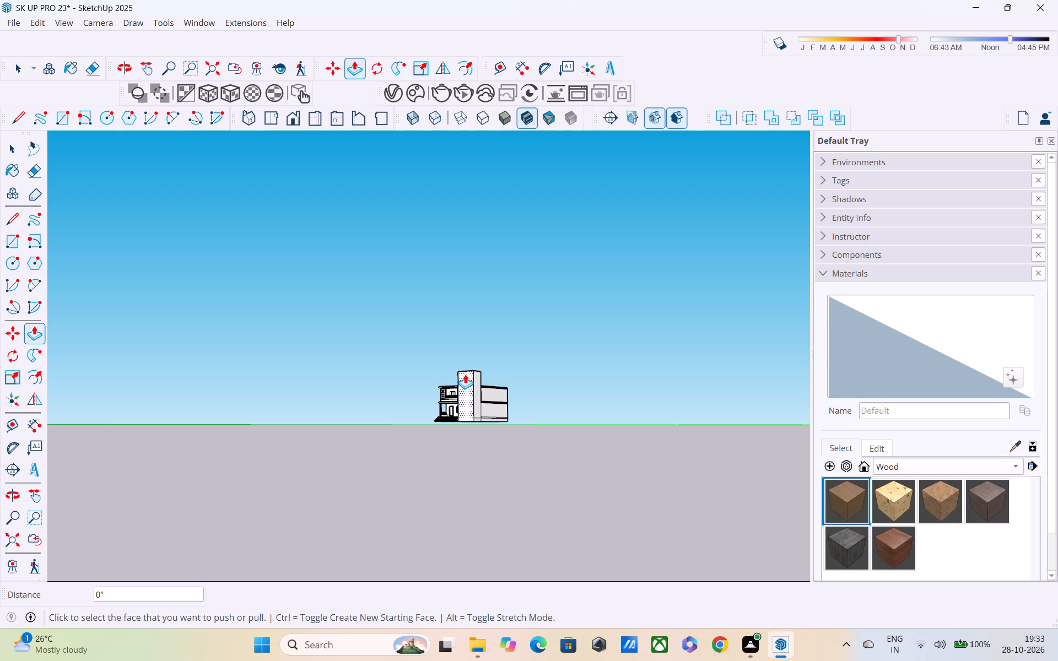
middle_click_drag(467, 377, 518, 394)
scroll(503, 404, "up", 3)
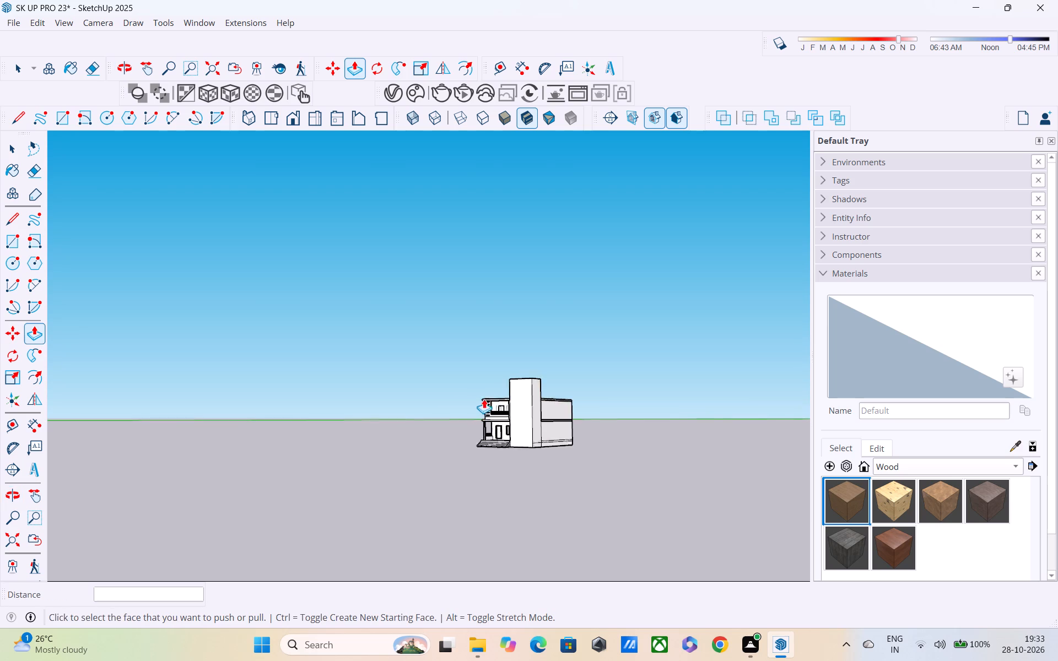
scroll(484, 399, "up", 6)
scroll(485, 431, "down", 5)
middle_click_drag(511, 502, 516, 462, "shift")
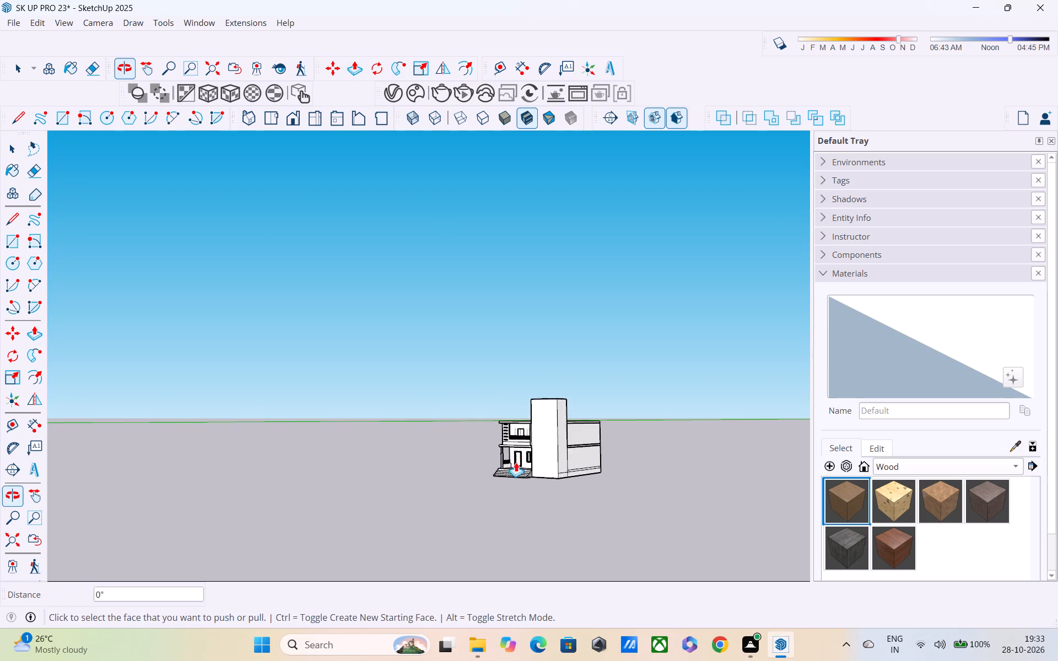
scroll(515, 456, "up", 11)
middle_click_drag(493, 445, 495, 449, "shift")
scroll(493, 445, "down", 2, "shift")
scroll(494, 450, "down", 5)
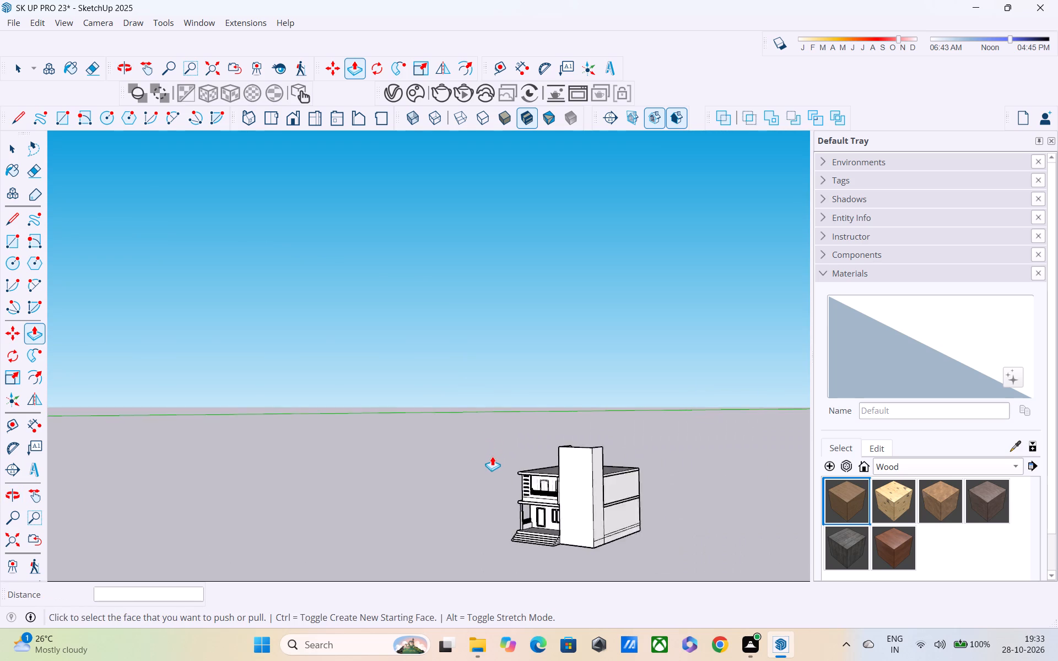
scroll(504, 499, "up", 4)
middle_click_drag(522, 502, 548, 461, "shift")
scroll(553, 455, "up", 8)
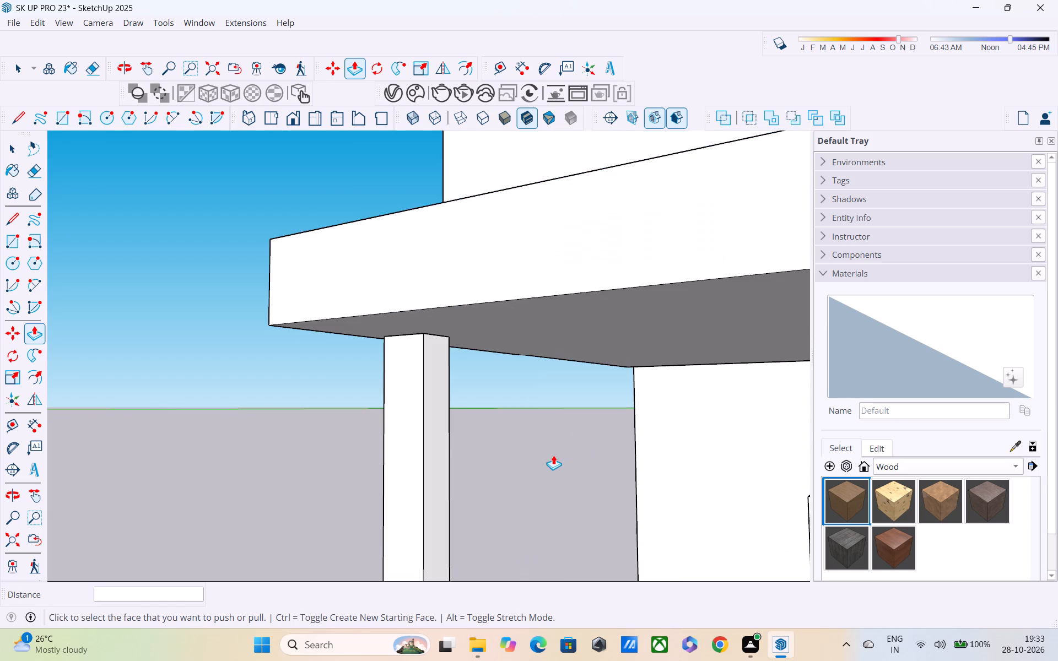
scroll(551, 457, "down", 2)
middle_click_drag(550, 463, 546, 422, "shift")
scroll(546, 422, "up", 4)
scroll(528, 430, "down", 6)
scroll(503, 448, "up", 2)
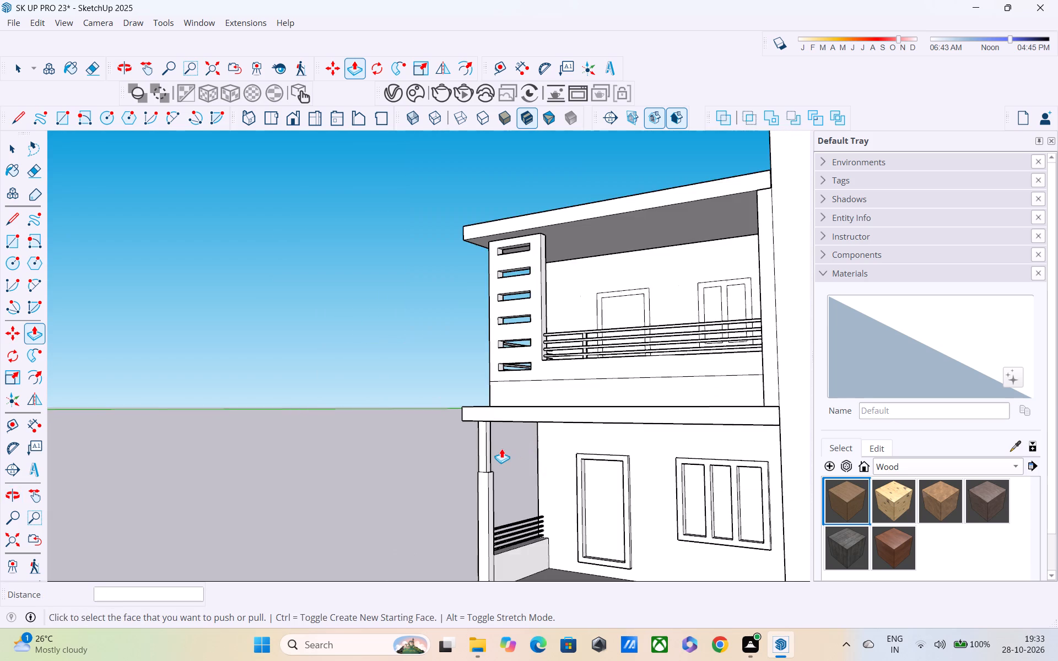
scroll(501, 448, "up", 2)
scroll(489, 448, "down", 4)
scroll(471, 457, "up", 2)
scroll(468, 458, "down", 1)
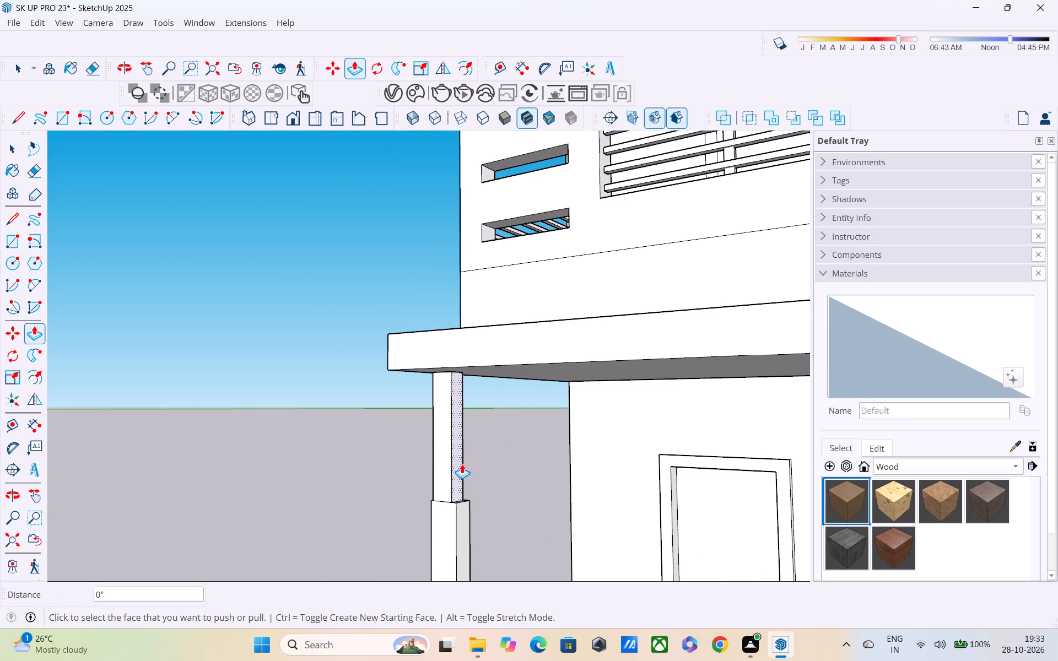
left_click(462, 464)
left_click(462, 464)
Examine the rebuilt porch column, its meeting with the slab and the overall house exterior from several angles.
middle_click_drag(465, 479, 703, 515)
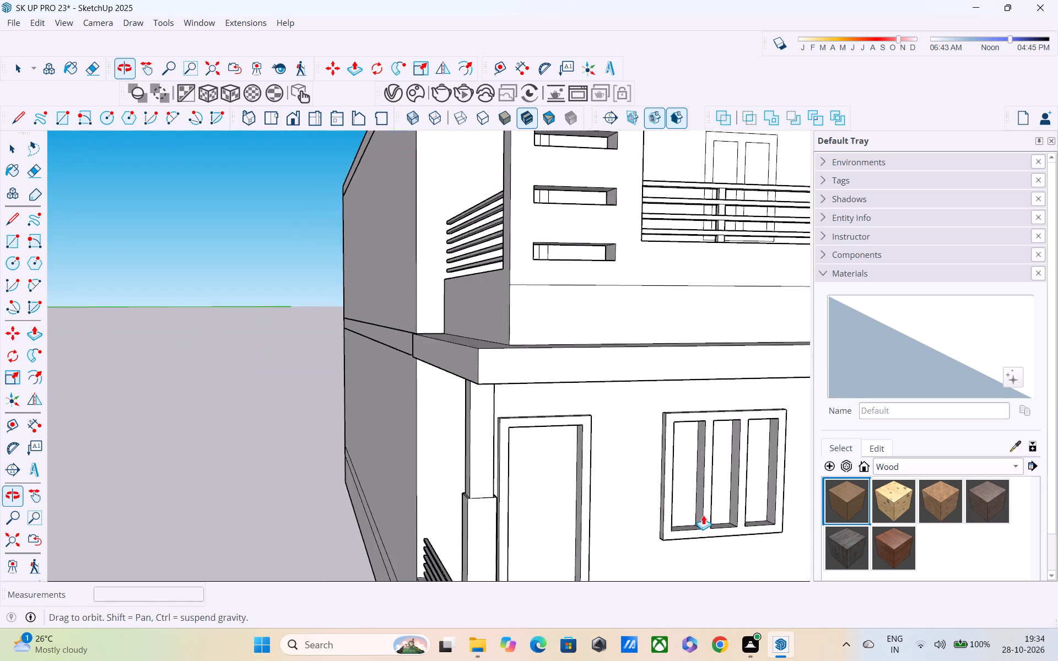
middle_click_drag(703, 515, 704, 517)
middle_click_drag(488, 488, 789, 501)
scroll(559, 453, "up", 3)
middle_click_drag(608, 426, 737, 435)
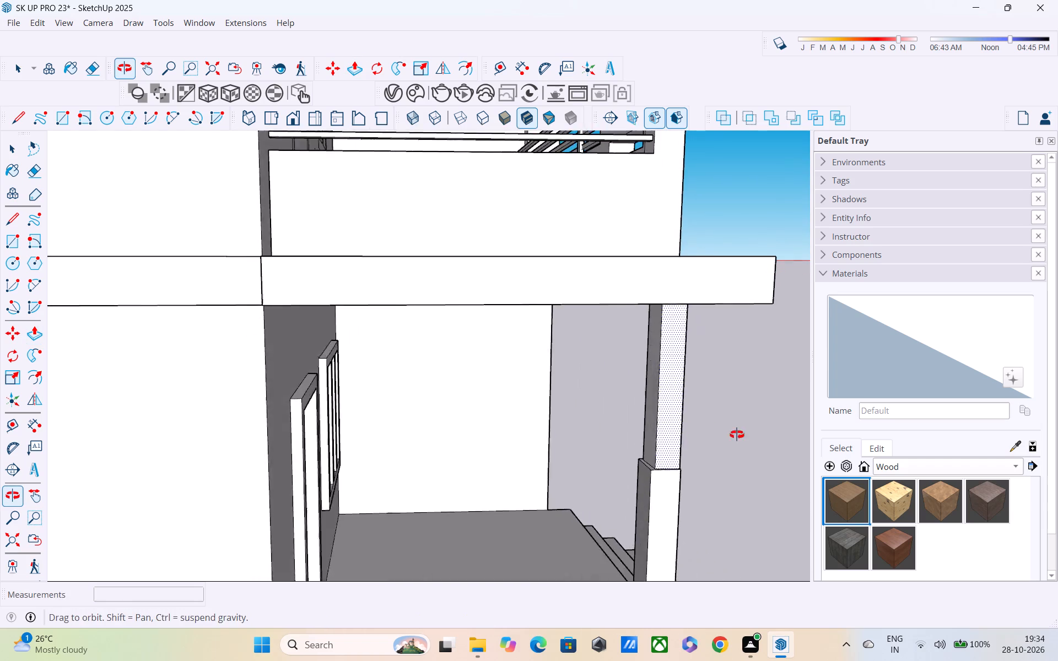
middle_click_drag(737, 435, 760, 434)
scroll(666, 431, "up", 9)
middle_click_drag(665, 452, 633, 472)
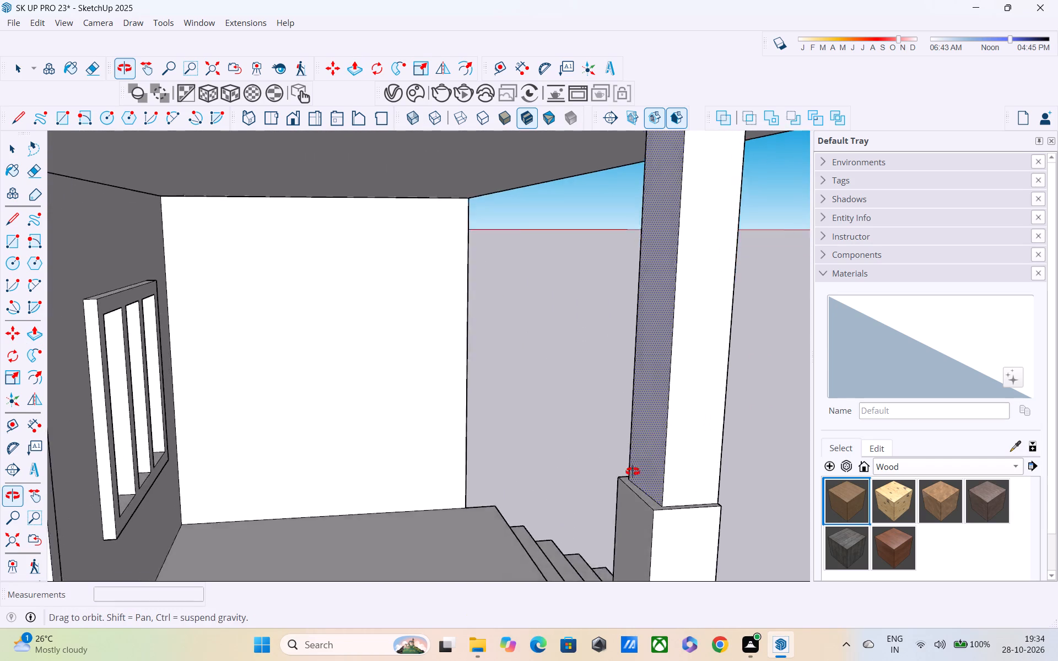
middle_click_drag(633, 472, 471, 490)
scroll(469, 484, "down", 6)
middle_click_drag(550, 480, 473, 451)
key("space")
scroll(473, 451, "down", 3)
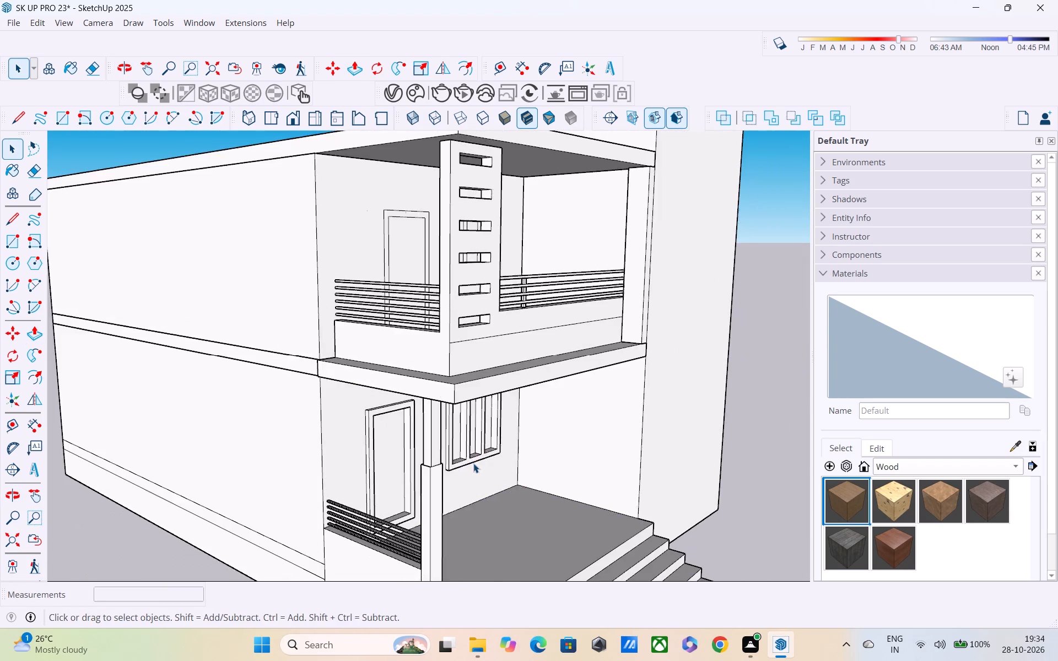
scroll(471, 474, "down", 5)
left_click(678, 396)
scroll(566, 470, "down", 1)
middle_click_drag(559, 473, 536, 455)
scroll(529, 438, "down", 3)
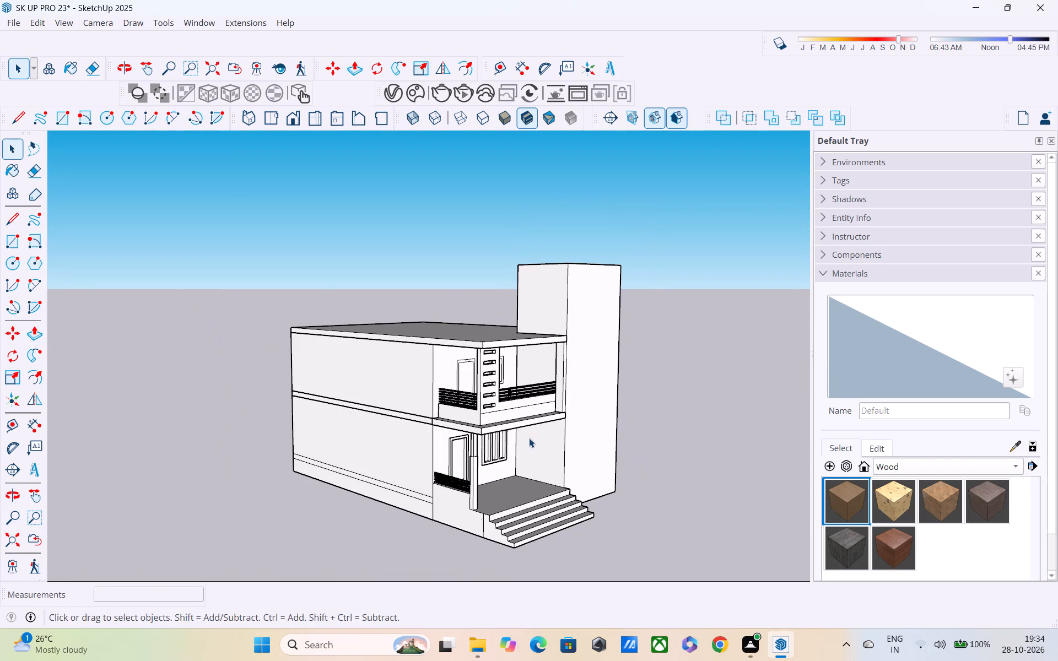
scroll(513, 424, "up", 1)
scroll(510, 424, "down", 4)
middle_click_drag(501, 430, 494, 485)
scroll(467, 461, "up", 3)
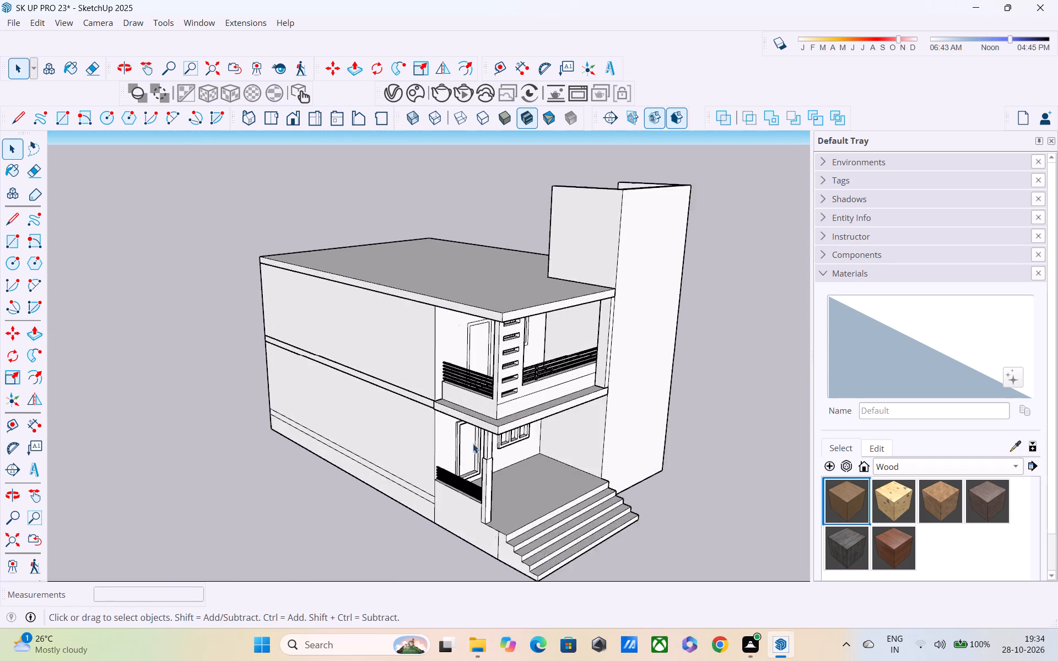
scroll(473, 443, "up", 11)
key("space")
scroll(489, 473, "down", 5)
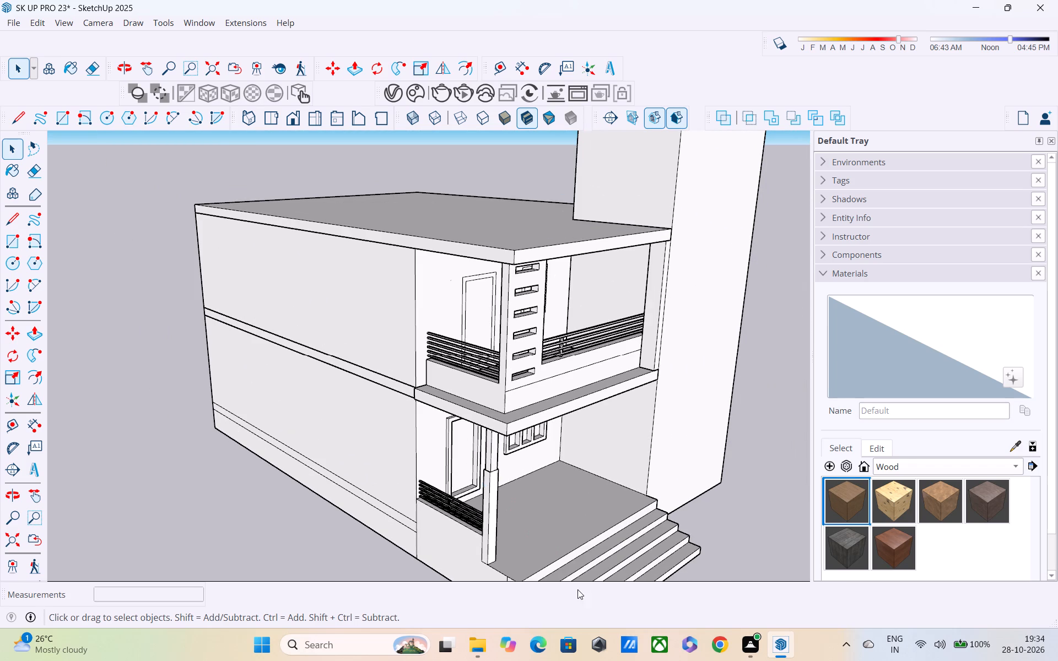
middle_click_drag(528, 457, 536, 346)
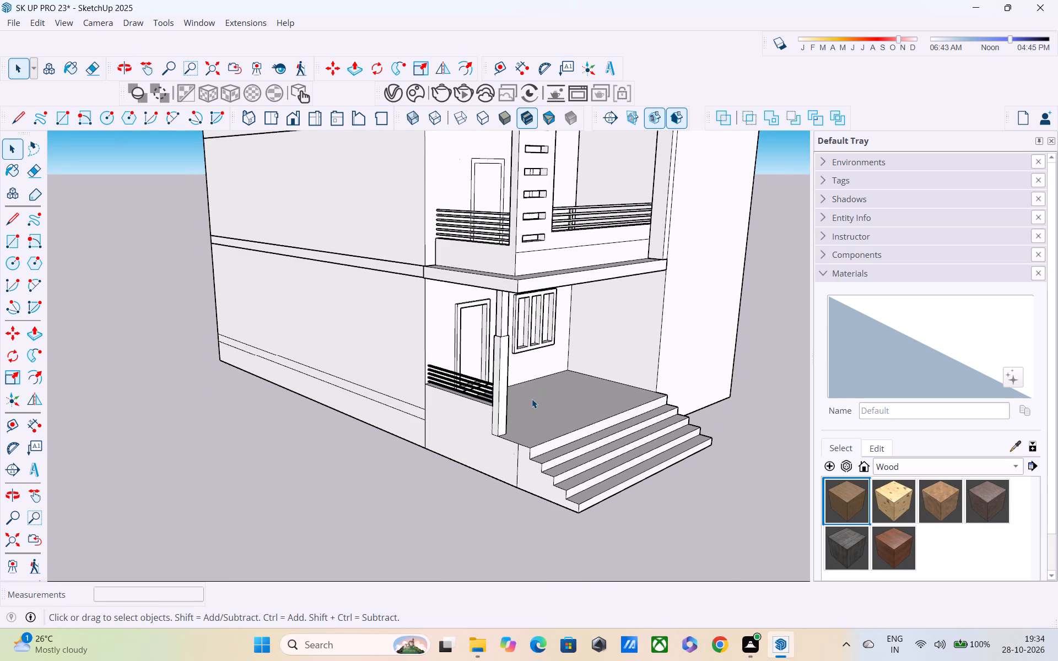
scroll(532, 399, "up", 1)
scroll(532, 399, "down", 3)
middle_click_drag(532, 399, 473, 330)
scroll(473, 330, "down", 3)
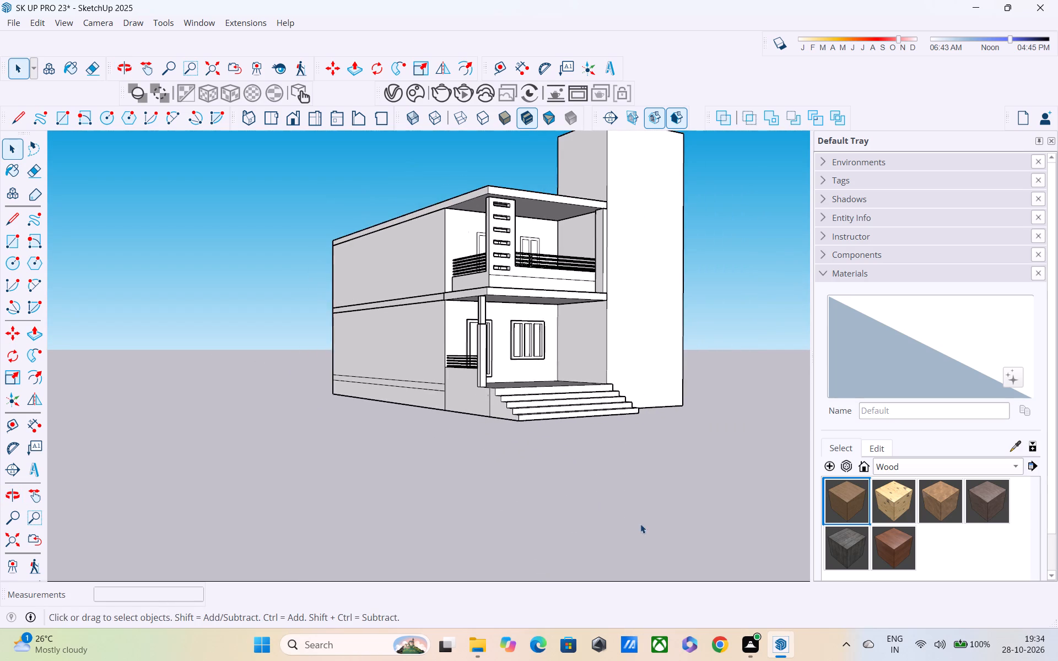
scroll(653, 527, "up", 1)
middle_click_drag(552, 409, 386, 415)
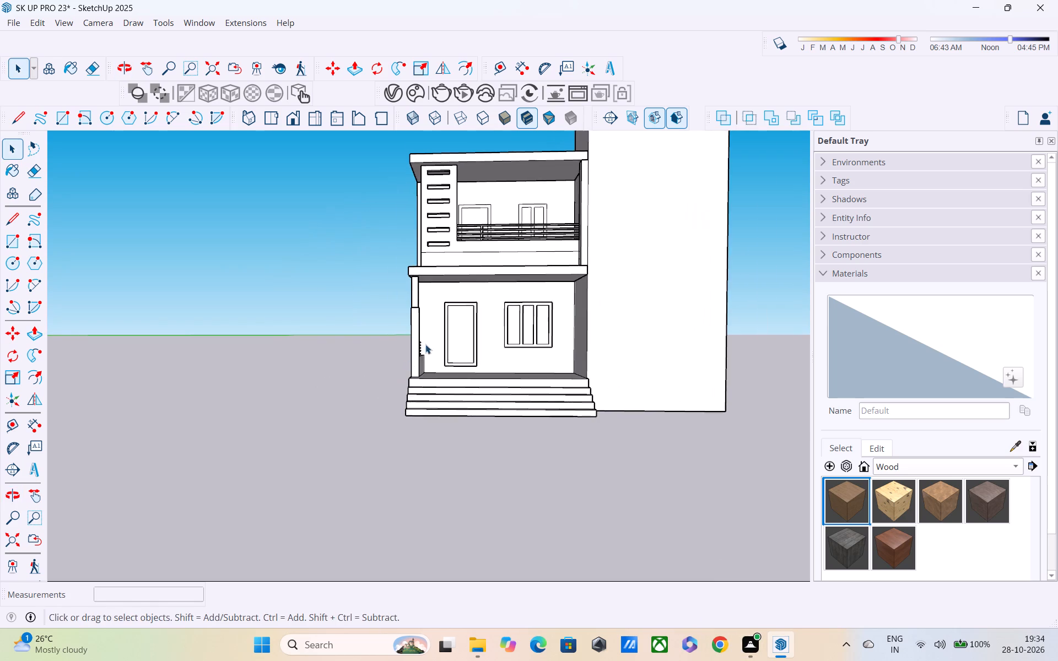
scroll(425, 344, "up", 2)
middle_click_drag(472, 361, 509, 428)
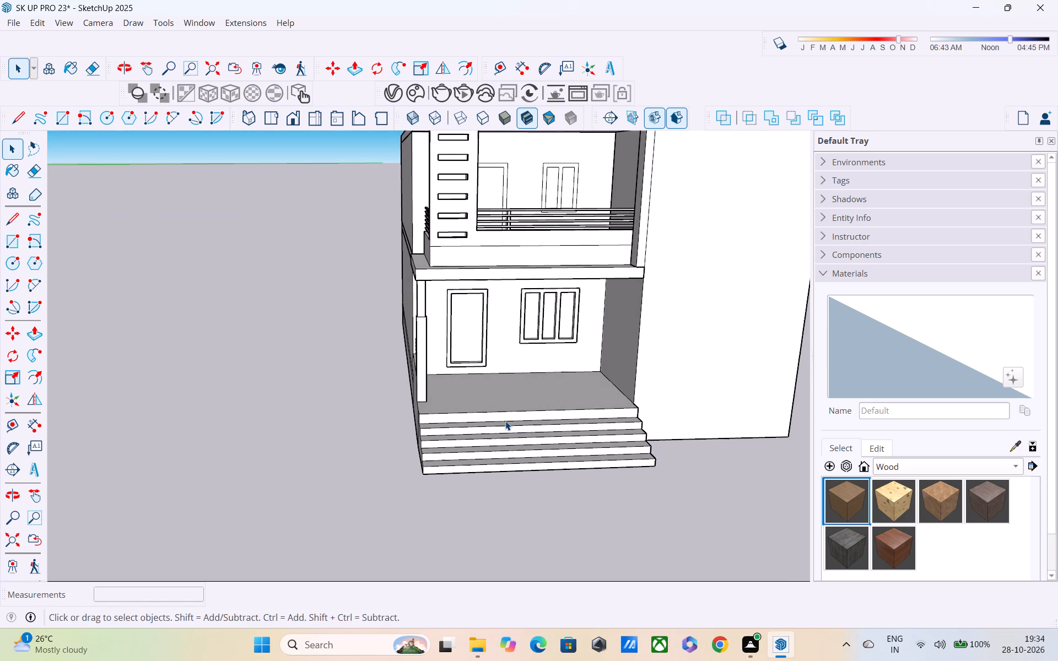
Draw a line of about 16' across the porch floor from the midpoint of the column's inner base edge to the opposite side wall.
middle_click_drag(505, 418, 524, 460, "shift")
scroll(459, 440, "up", 4)
middle_click_drag(433, 417, 284, 388)
scroll(453, 486, "up", 3)
middle_click_drag(431, 430, 359, 427)
scroll(360, 429, "up", 4)
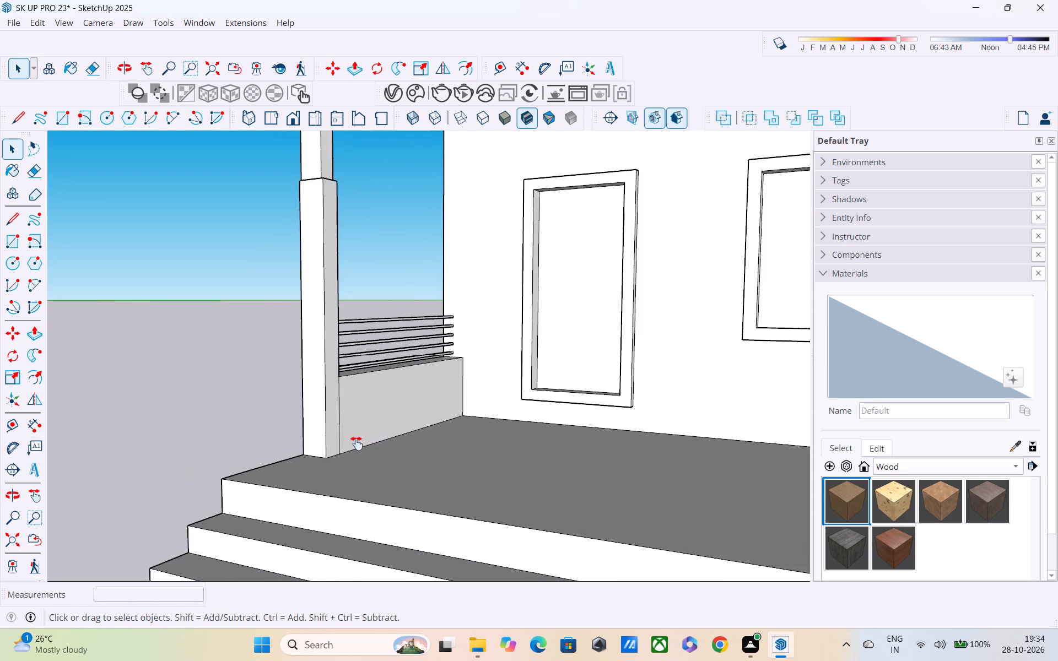
middle_click_drag(357, 443, 347, 389, "shift")
scroll(348, 399, "up", 3)
middle_click_drag(296, 402, 289, 355, "shift")
scroll(423, 364, "up", 3)
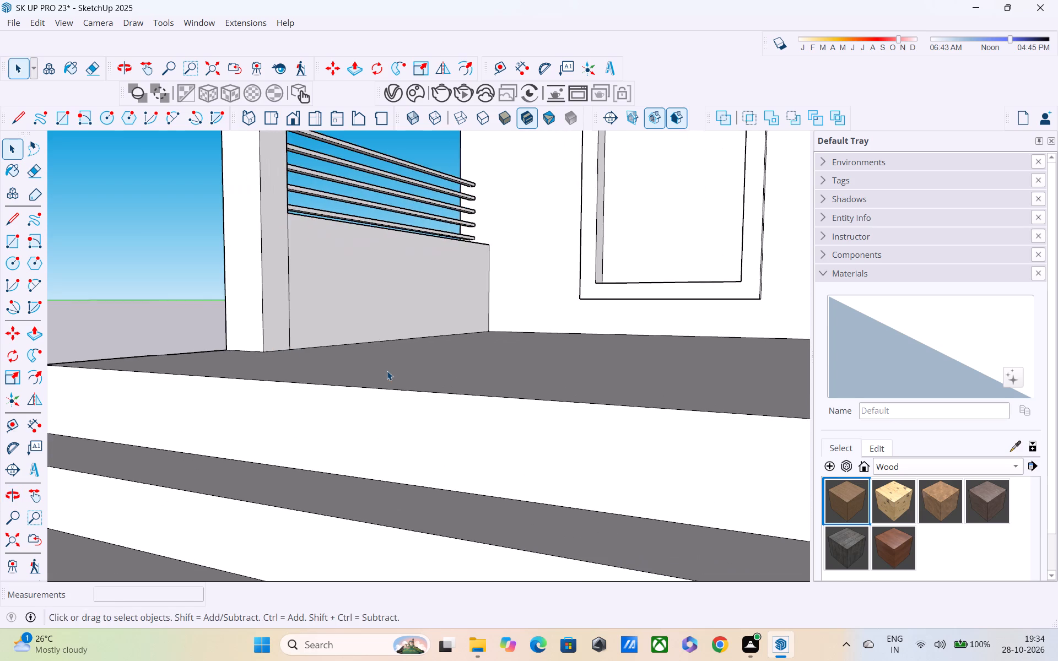
middle_click_drag(386, 371, 305, 392)
scroll(300, 384, "down", 6)
middle_click_drag(307, 404, 303, 434)
key("l")
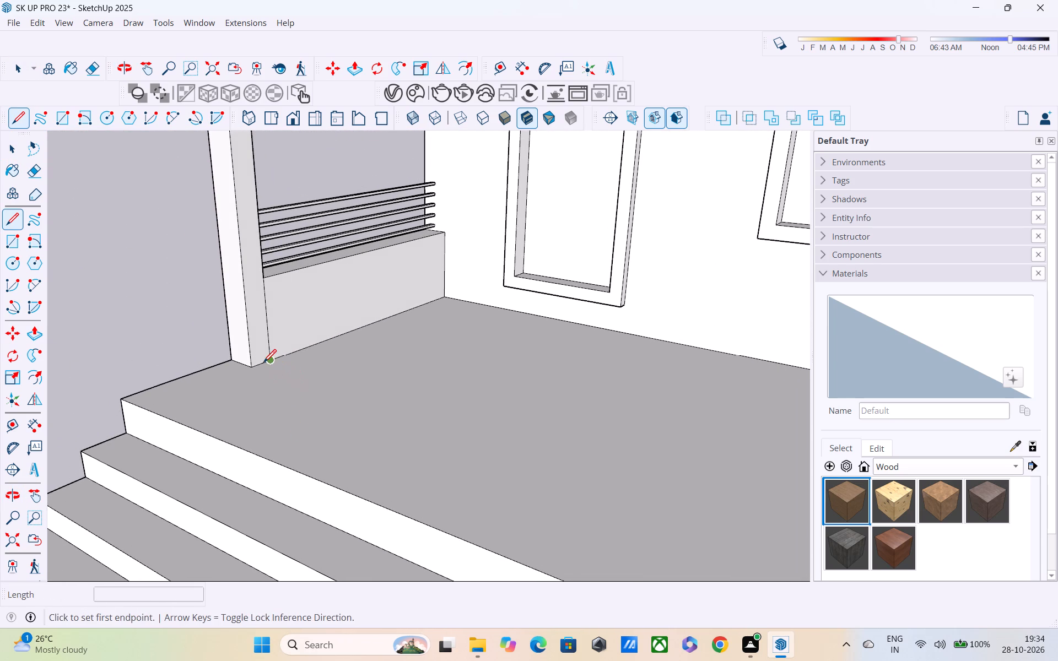
left_click(261, 367)
middle_click_drag(446, 480, 376, 458)
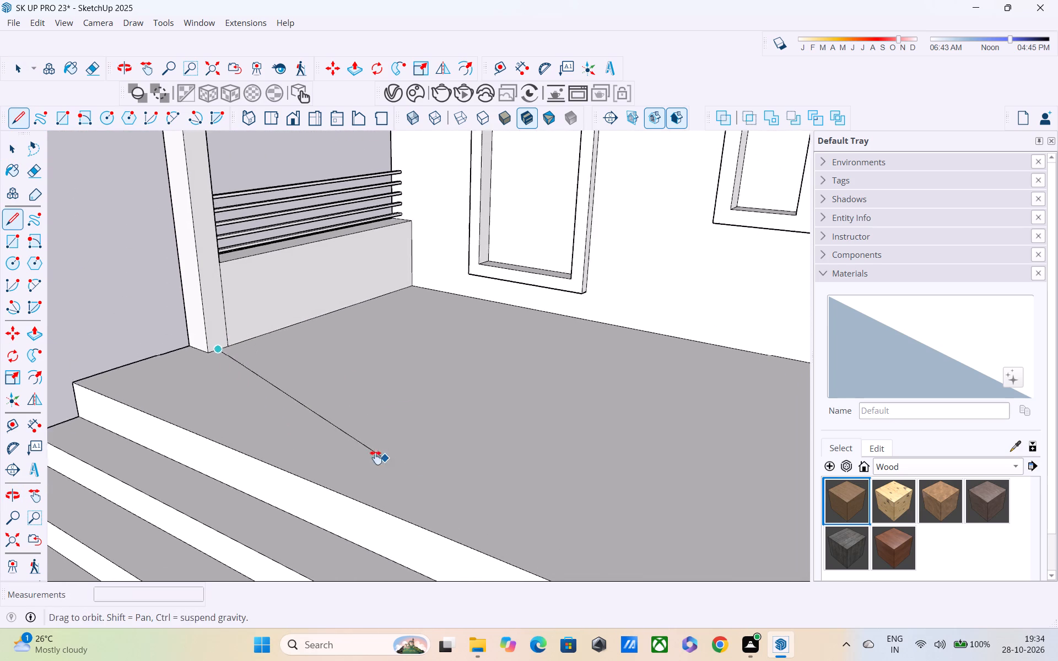
middle_click_drag(376, 458, 248, 411)
middle_click_drag(508, 447, 251, 356)
middle_click_drag(377, 391, 802, 561)
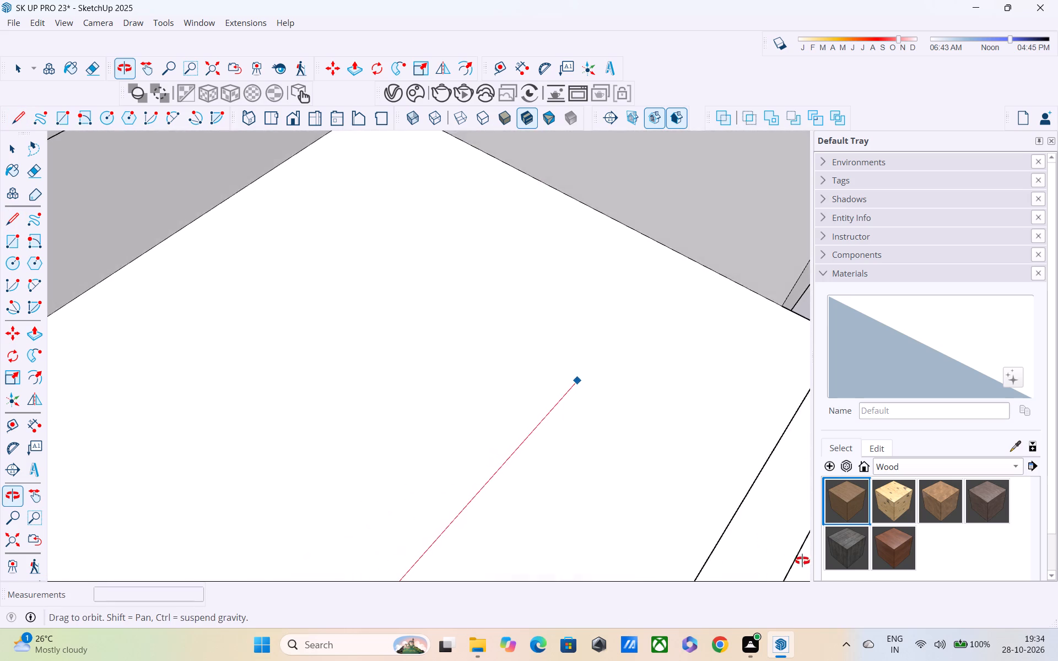
middle_click_drag(802, 561, 786, 501)
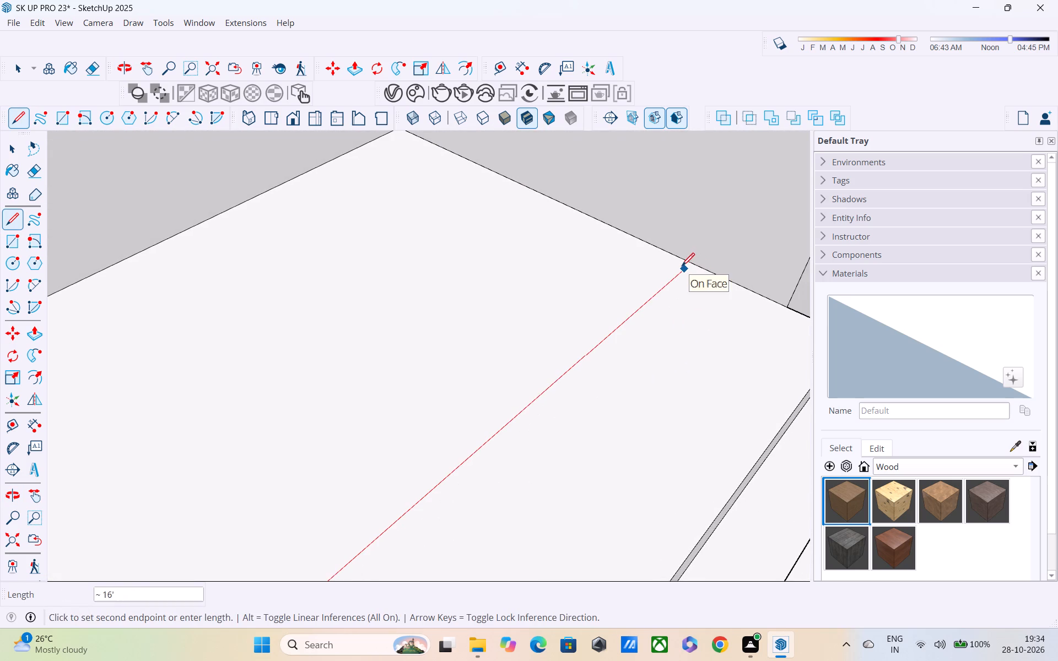
left_click(688, 264)
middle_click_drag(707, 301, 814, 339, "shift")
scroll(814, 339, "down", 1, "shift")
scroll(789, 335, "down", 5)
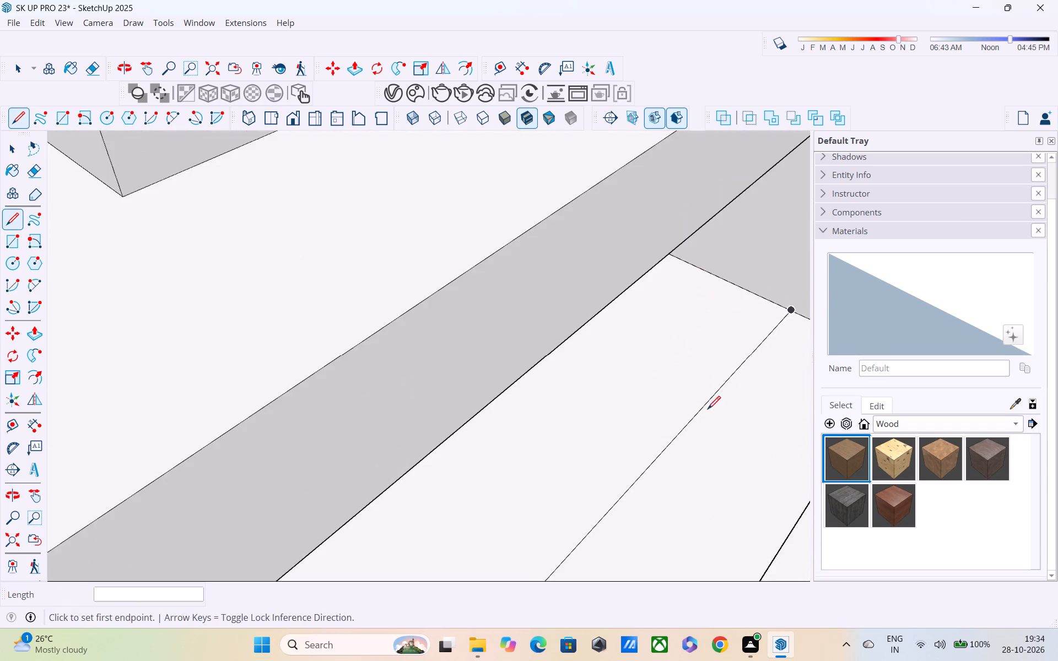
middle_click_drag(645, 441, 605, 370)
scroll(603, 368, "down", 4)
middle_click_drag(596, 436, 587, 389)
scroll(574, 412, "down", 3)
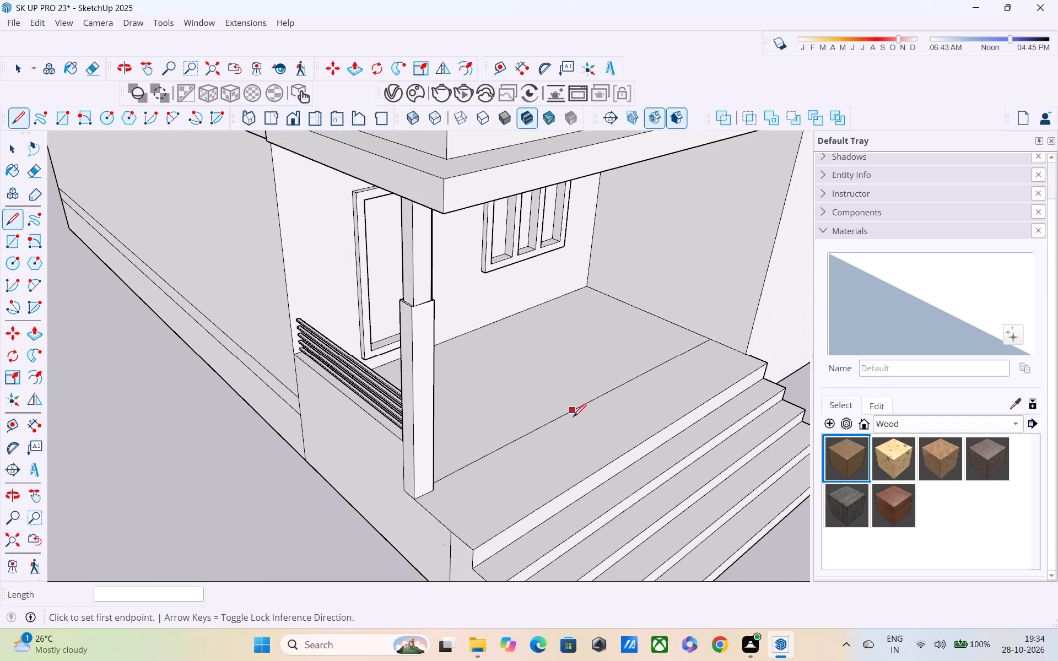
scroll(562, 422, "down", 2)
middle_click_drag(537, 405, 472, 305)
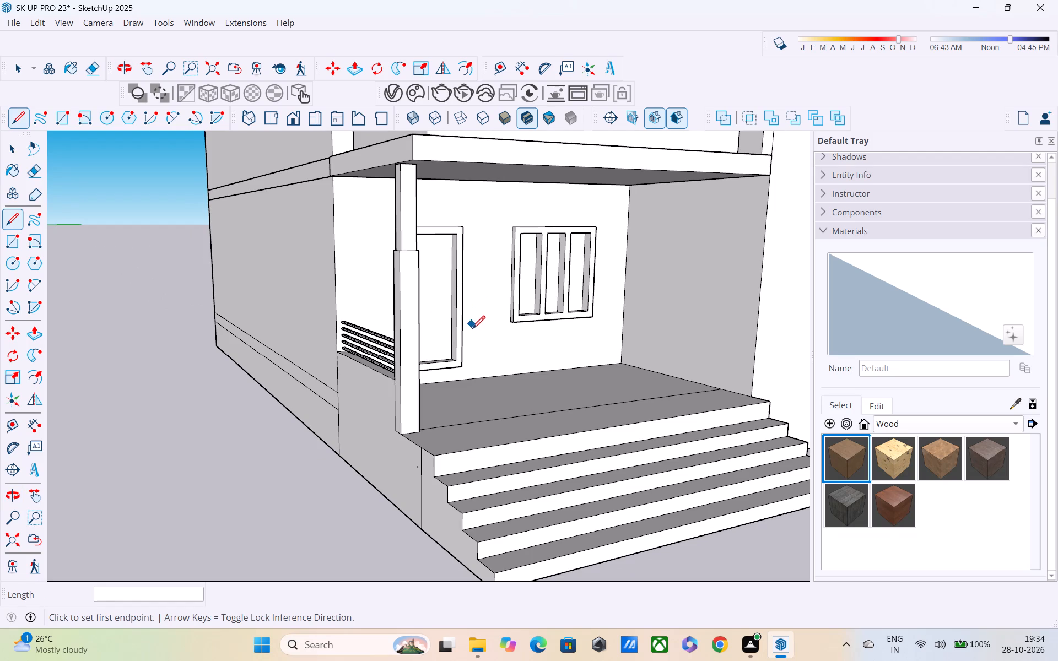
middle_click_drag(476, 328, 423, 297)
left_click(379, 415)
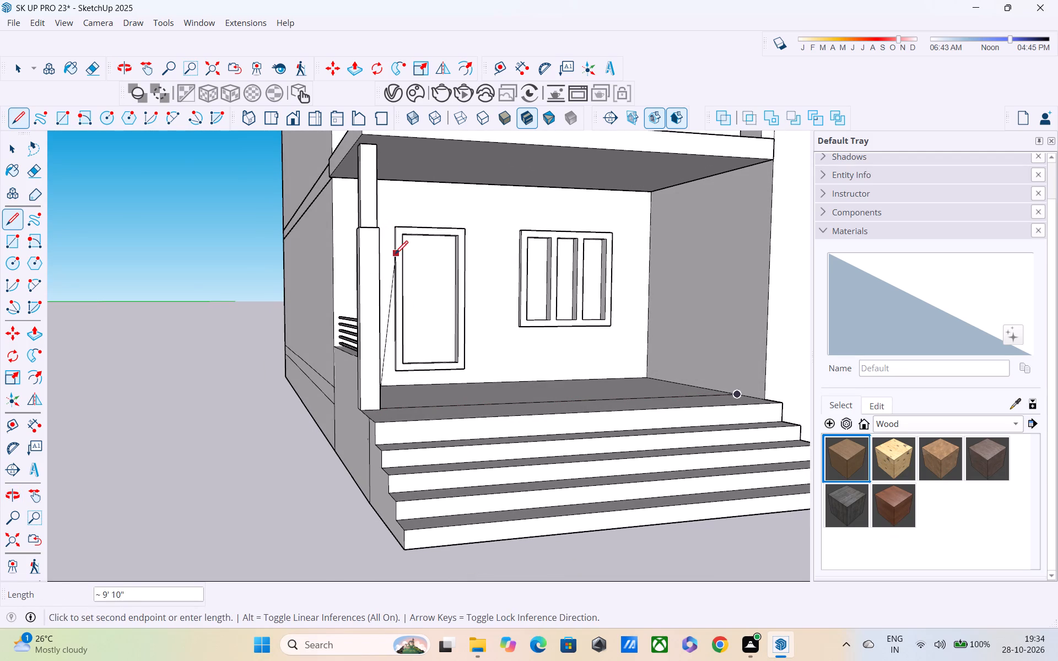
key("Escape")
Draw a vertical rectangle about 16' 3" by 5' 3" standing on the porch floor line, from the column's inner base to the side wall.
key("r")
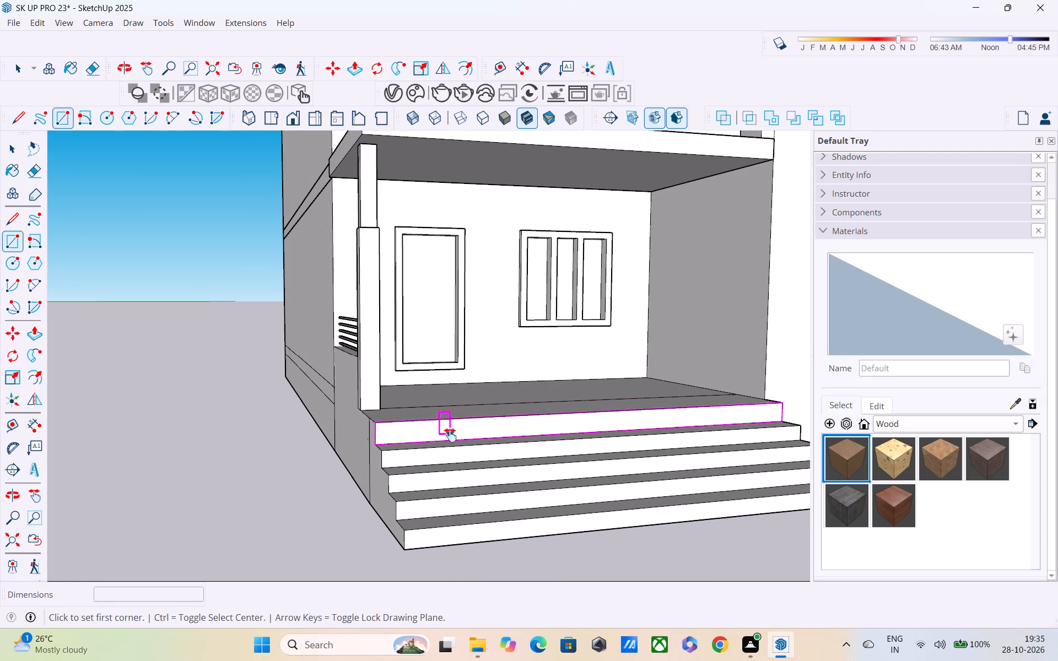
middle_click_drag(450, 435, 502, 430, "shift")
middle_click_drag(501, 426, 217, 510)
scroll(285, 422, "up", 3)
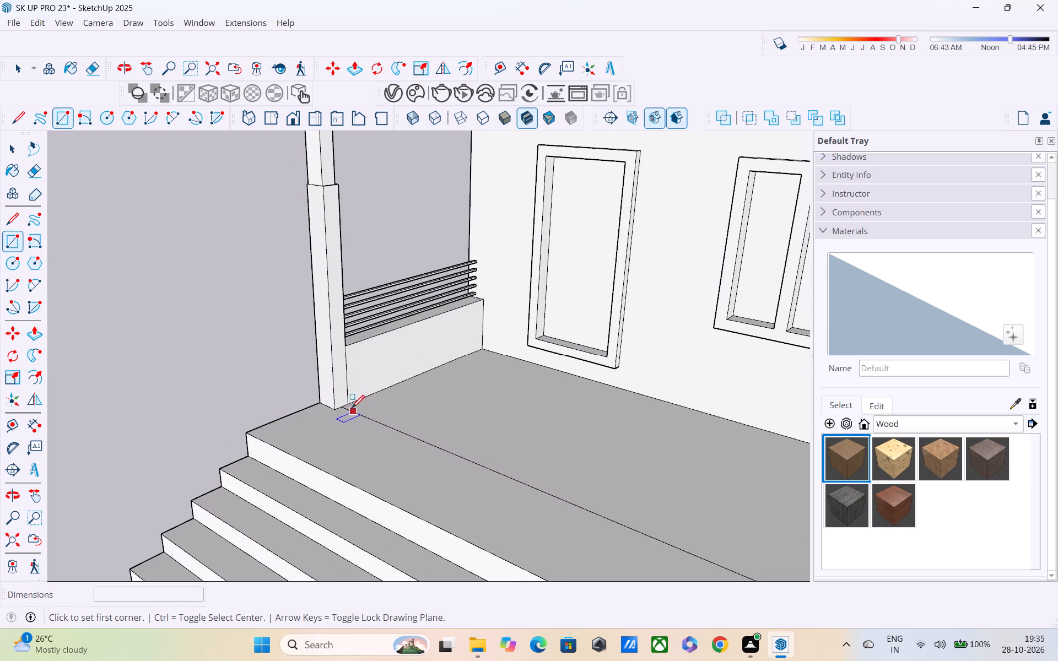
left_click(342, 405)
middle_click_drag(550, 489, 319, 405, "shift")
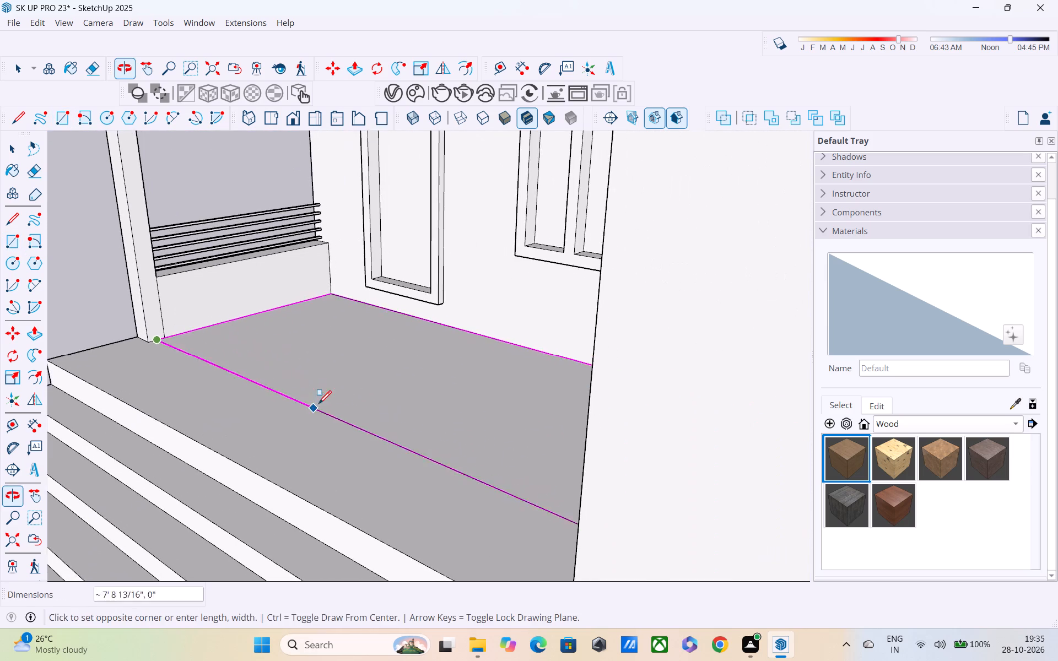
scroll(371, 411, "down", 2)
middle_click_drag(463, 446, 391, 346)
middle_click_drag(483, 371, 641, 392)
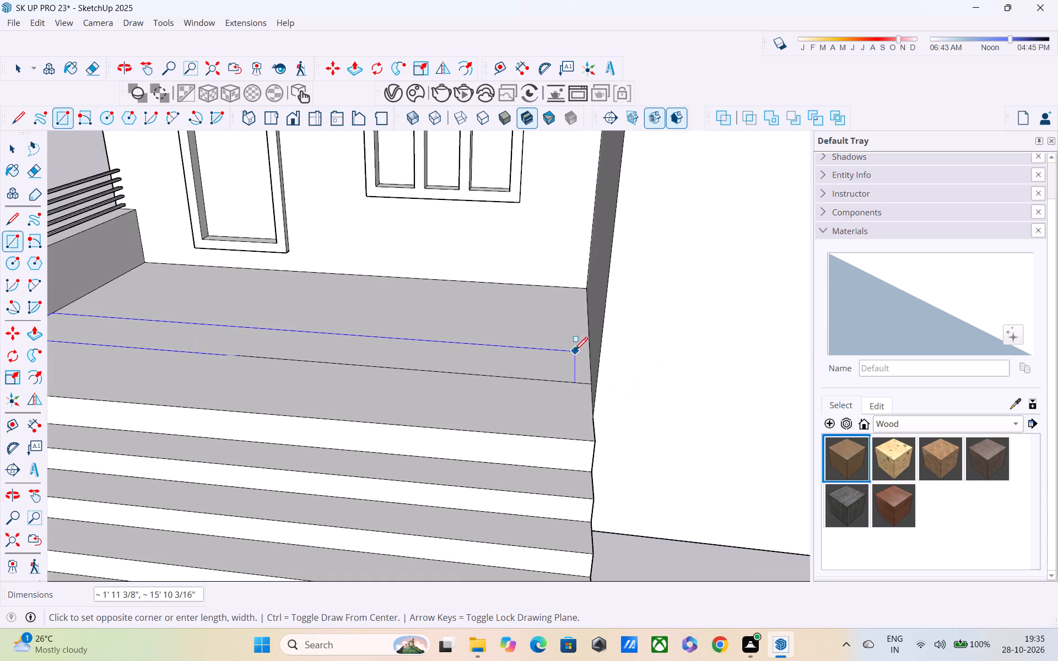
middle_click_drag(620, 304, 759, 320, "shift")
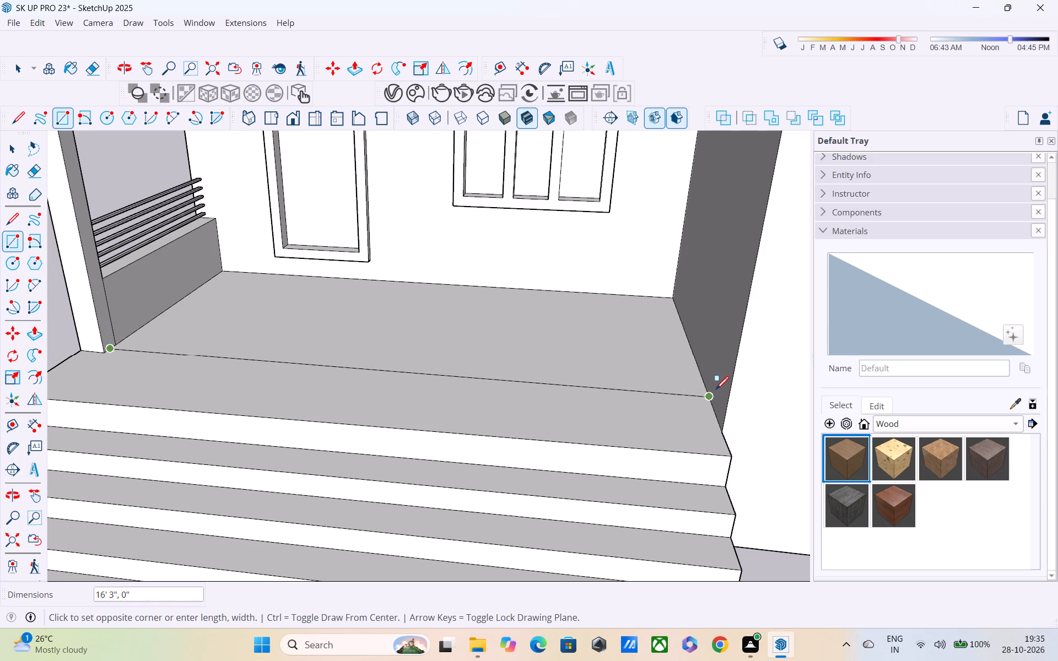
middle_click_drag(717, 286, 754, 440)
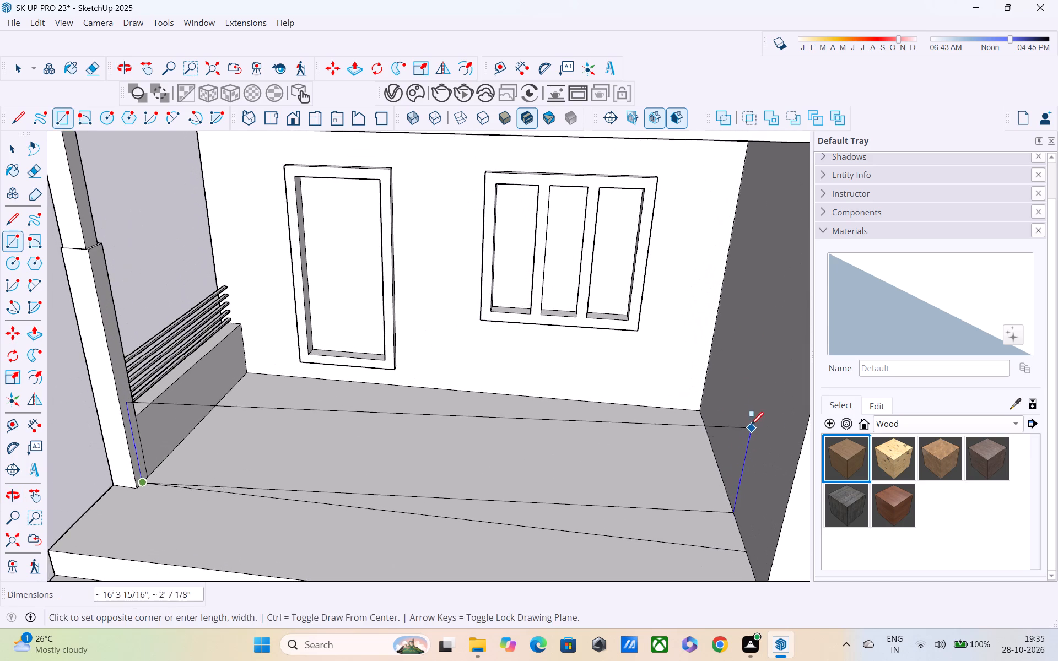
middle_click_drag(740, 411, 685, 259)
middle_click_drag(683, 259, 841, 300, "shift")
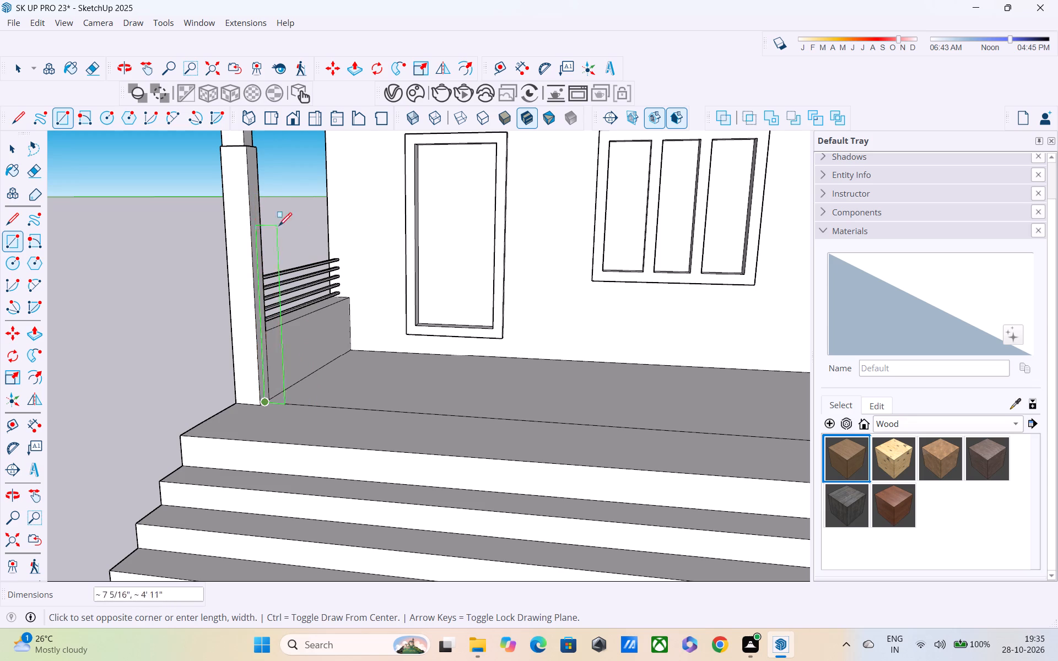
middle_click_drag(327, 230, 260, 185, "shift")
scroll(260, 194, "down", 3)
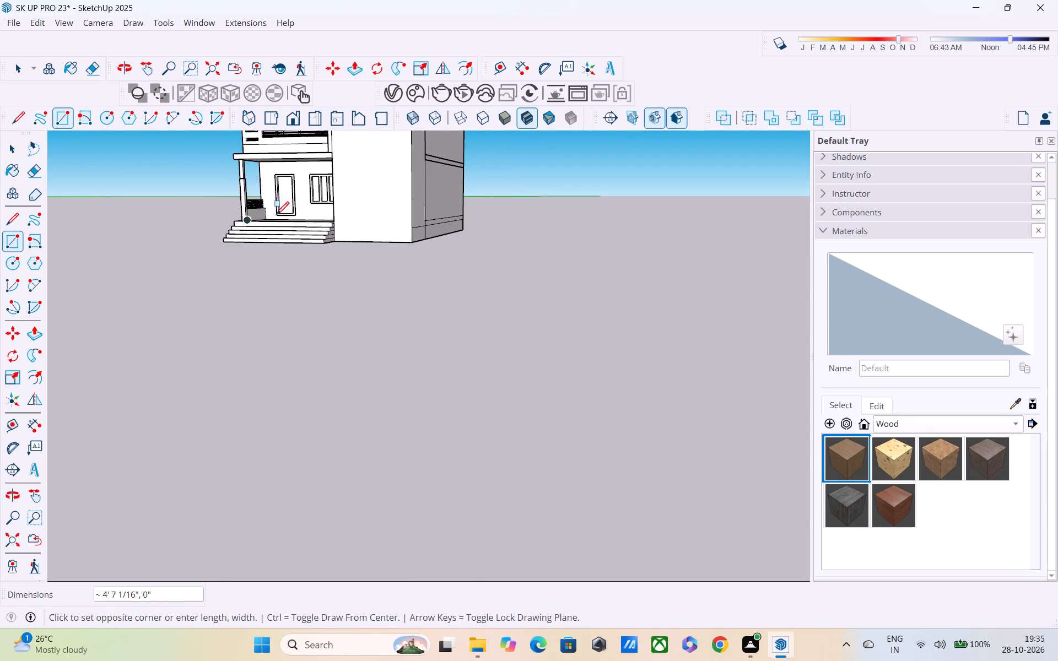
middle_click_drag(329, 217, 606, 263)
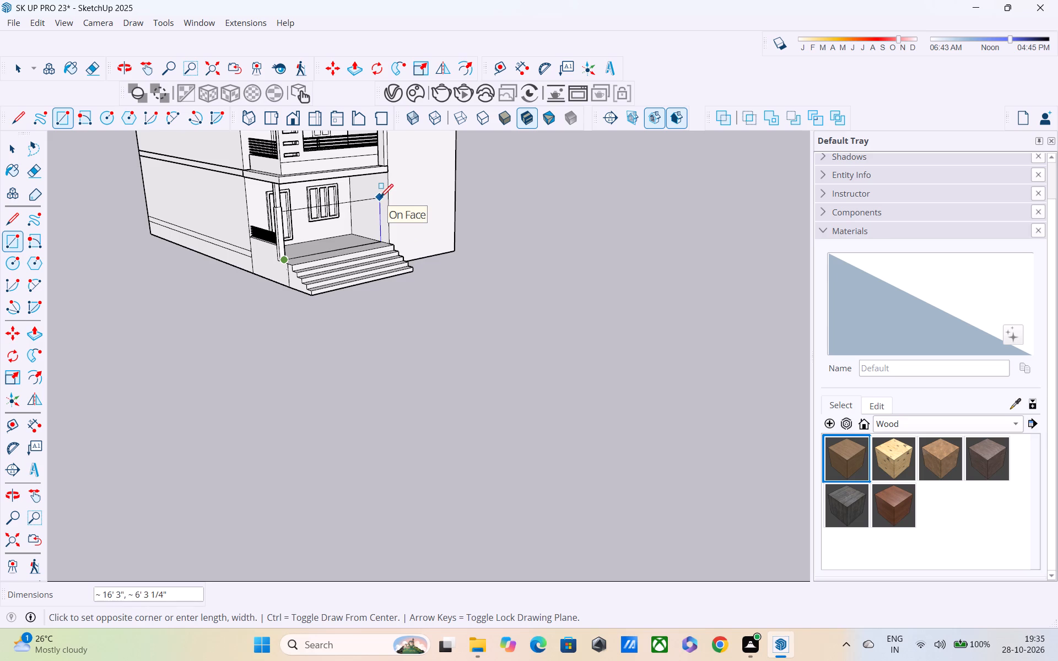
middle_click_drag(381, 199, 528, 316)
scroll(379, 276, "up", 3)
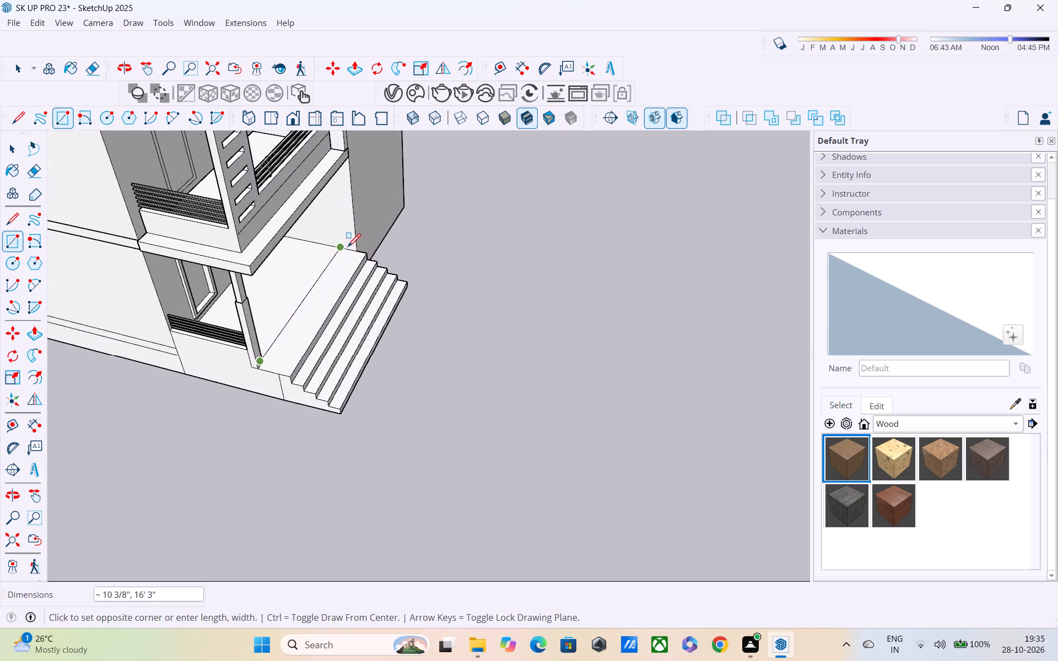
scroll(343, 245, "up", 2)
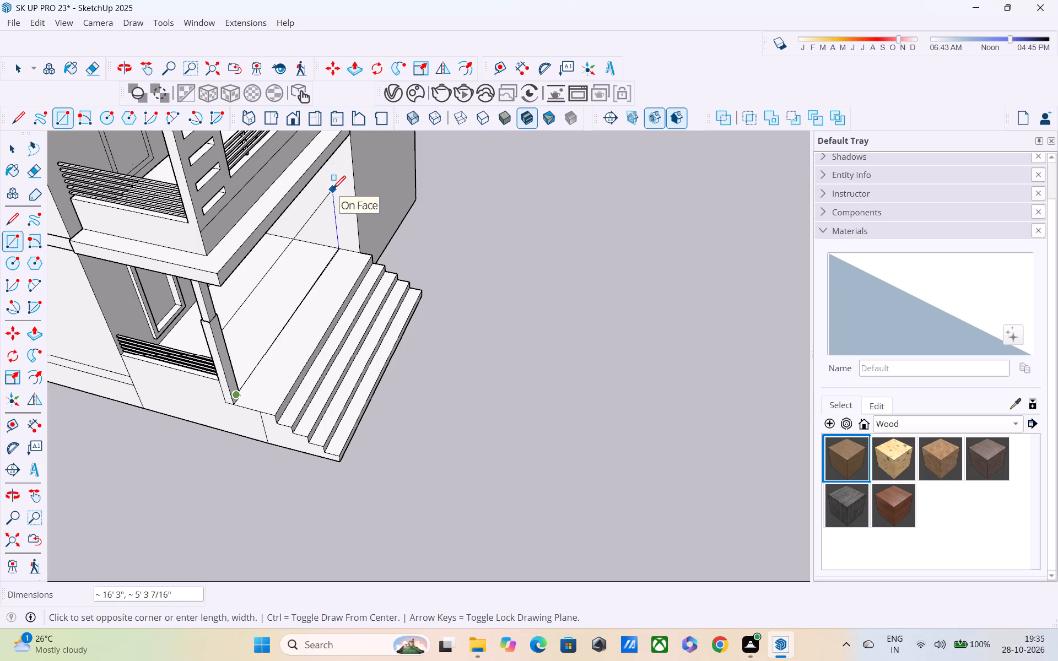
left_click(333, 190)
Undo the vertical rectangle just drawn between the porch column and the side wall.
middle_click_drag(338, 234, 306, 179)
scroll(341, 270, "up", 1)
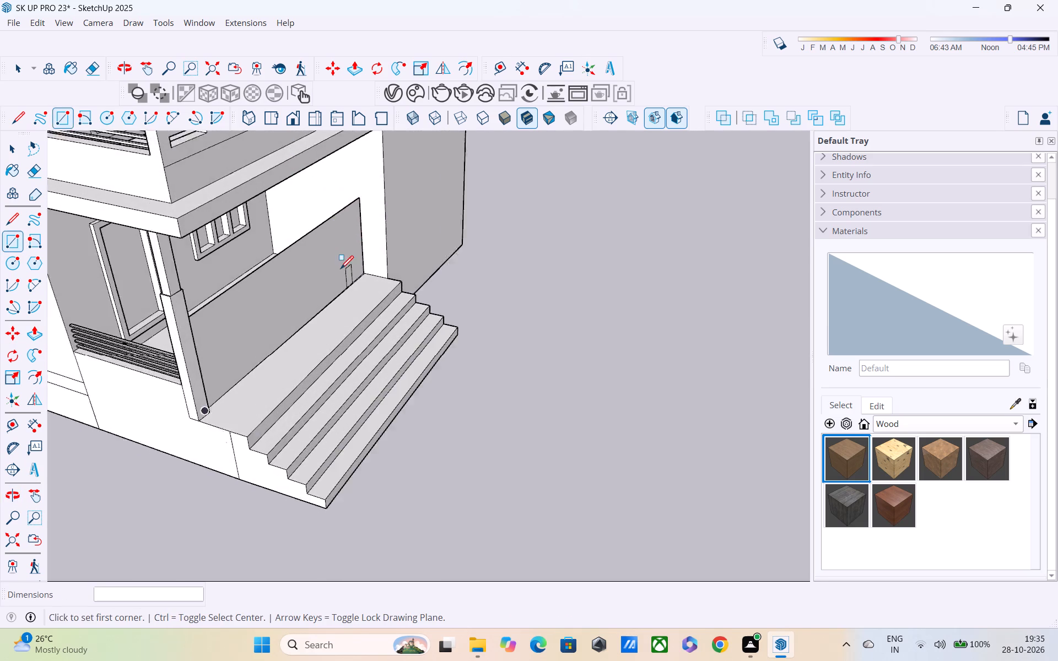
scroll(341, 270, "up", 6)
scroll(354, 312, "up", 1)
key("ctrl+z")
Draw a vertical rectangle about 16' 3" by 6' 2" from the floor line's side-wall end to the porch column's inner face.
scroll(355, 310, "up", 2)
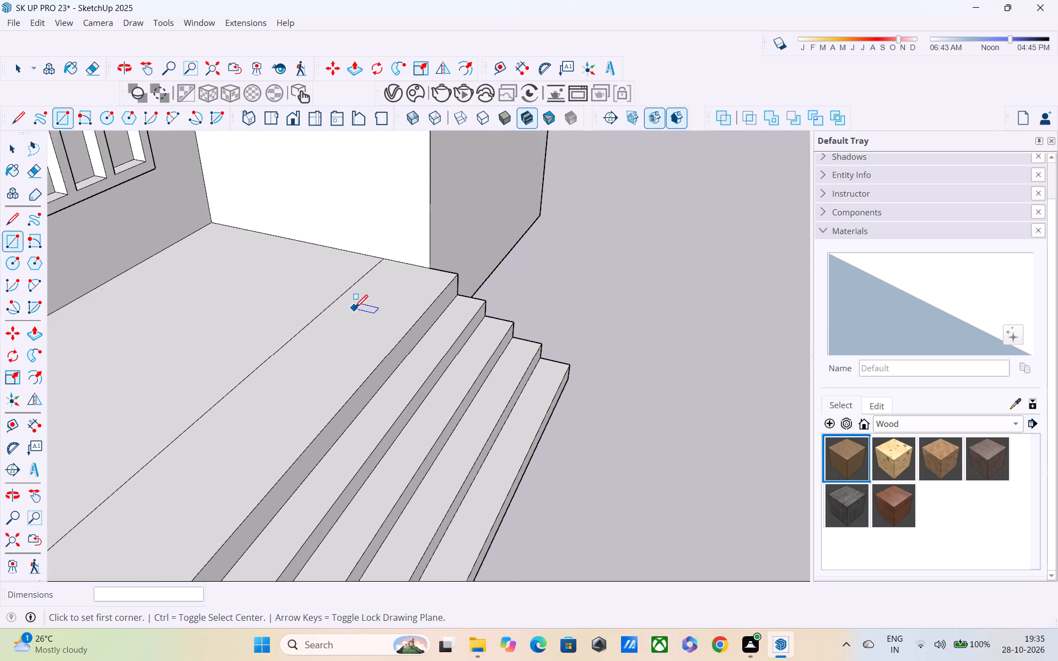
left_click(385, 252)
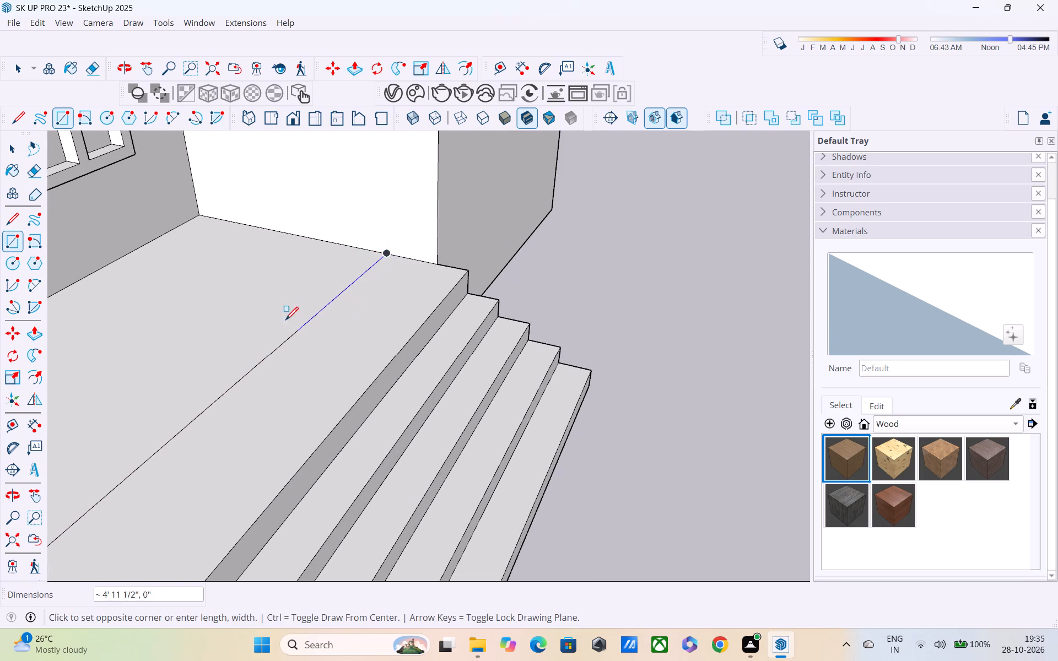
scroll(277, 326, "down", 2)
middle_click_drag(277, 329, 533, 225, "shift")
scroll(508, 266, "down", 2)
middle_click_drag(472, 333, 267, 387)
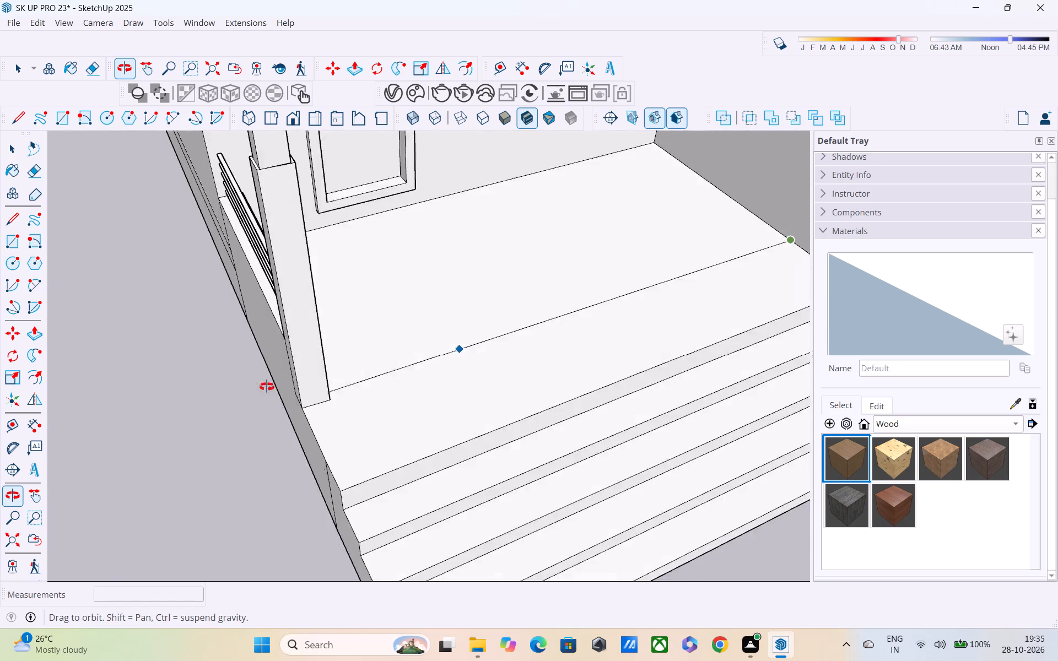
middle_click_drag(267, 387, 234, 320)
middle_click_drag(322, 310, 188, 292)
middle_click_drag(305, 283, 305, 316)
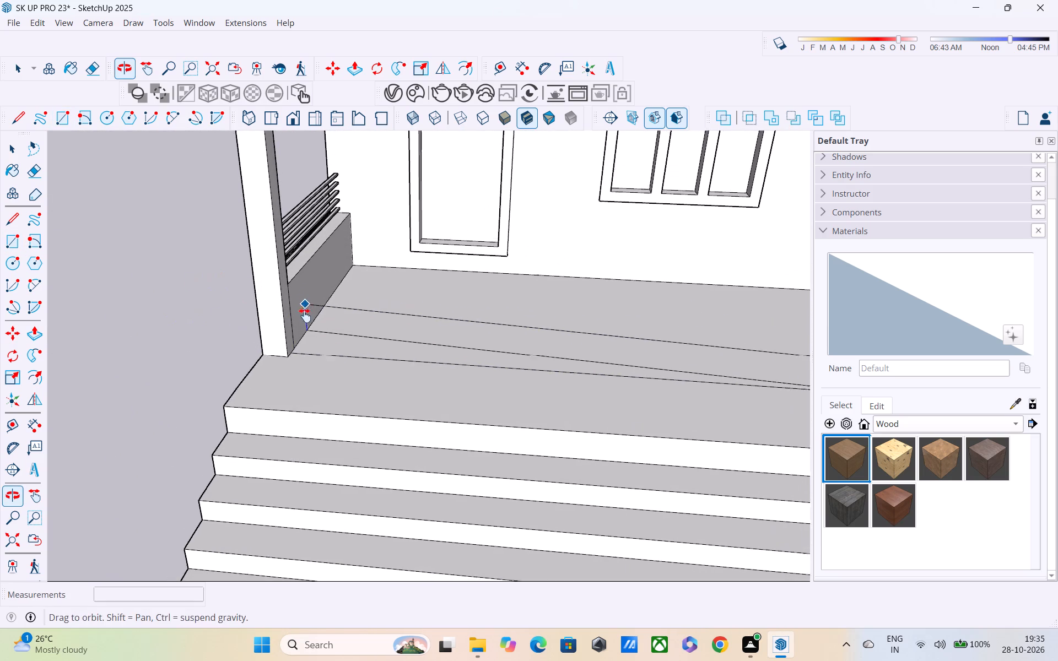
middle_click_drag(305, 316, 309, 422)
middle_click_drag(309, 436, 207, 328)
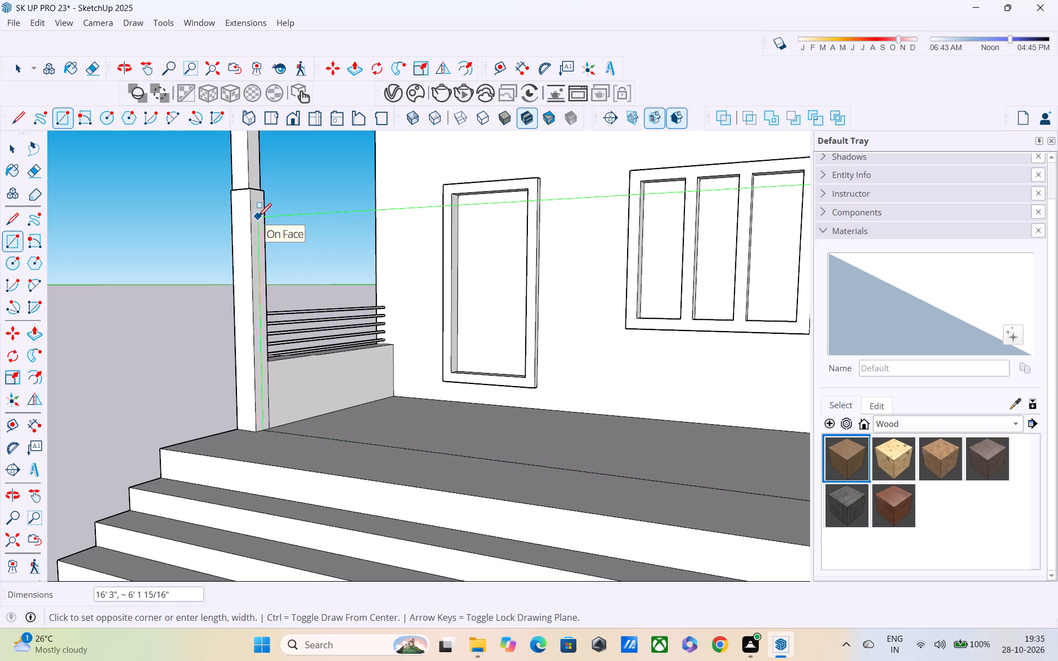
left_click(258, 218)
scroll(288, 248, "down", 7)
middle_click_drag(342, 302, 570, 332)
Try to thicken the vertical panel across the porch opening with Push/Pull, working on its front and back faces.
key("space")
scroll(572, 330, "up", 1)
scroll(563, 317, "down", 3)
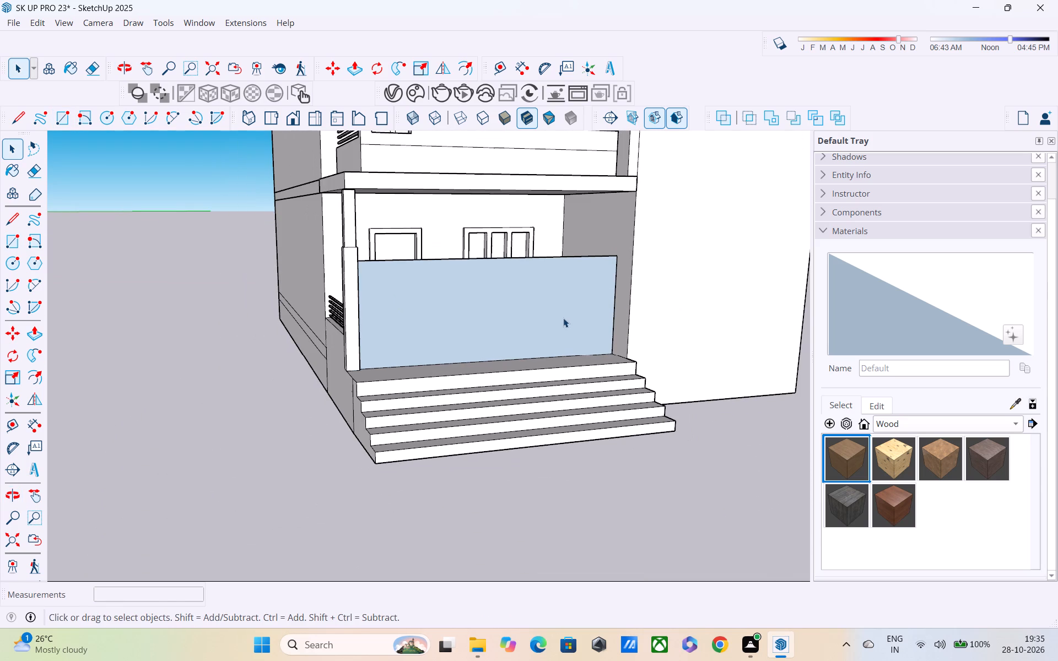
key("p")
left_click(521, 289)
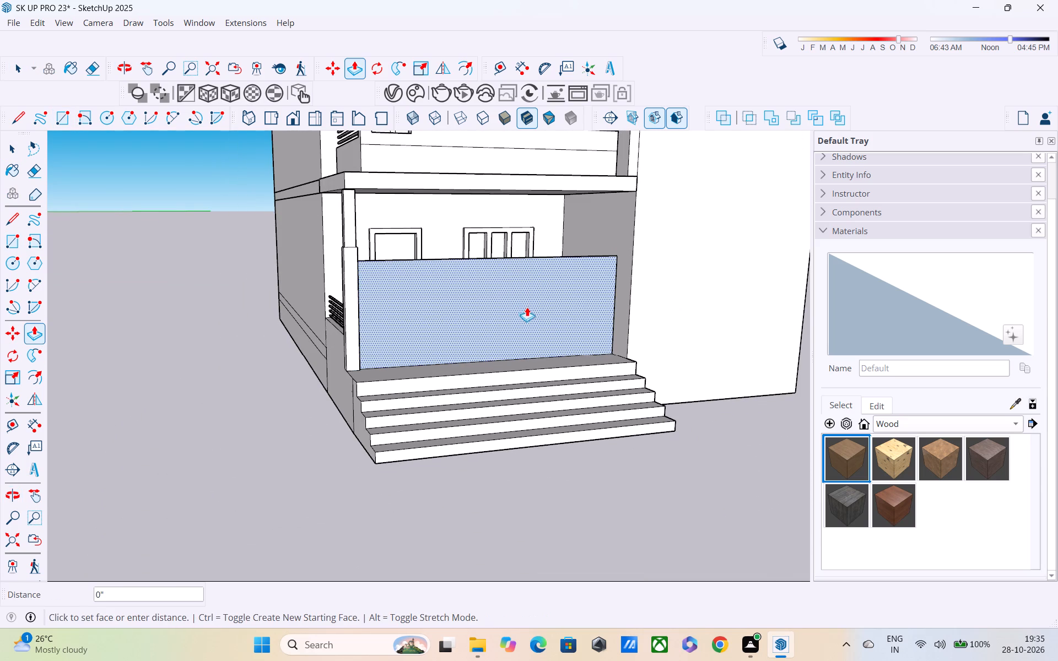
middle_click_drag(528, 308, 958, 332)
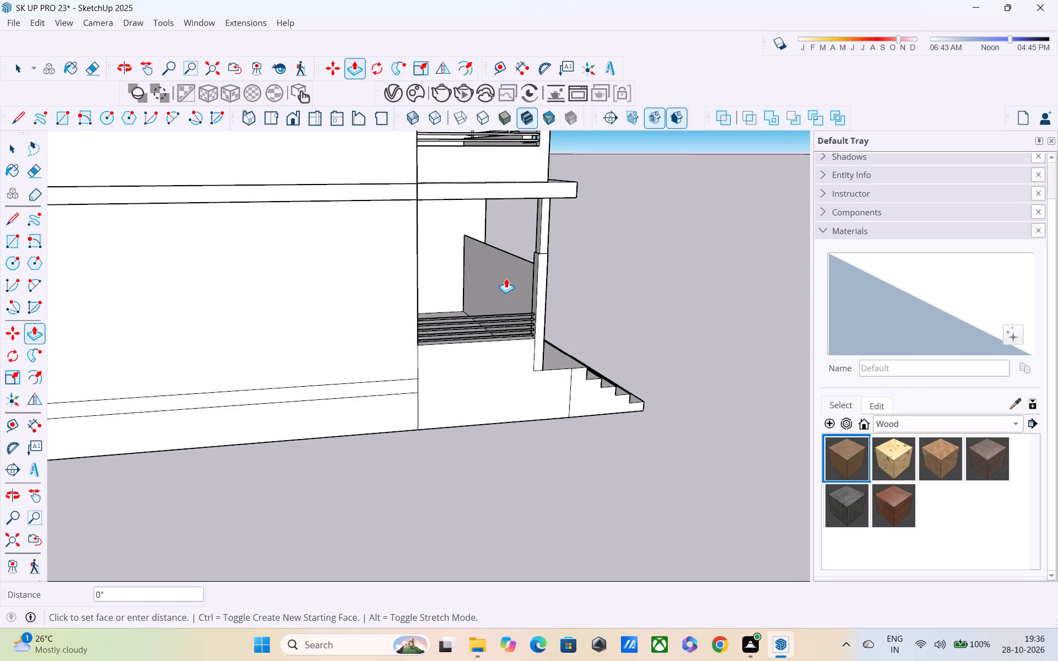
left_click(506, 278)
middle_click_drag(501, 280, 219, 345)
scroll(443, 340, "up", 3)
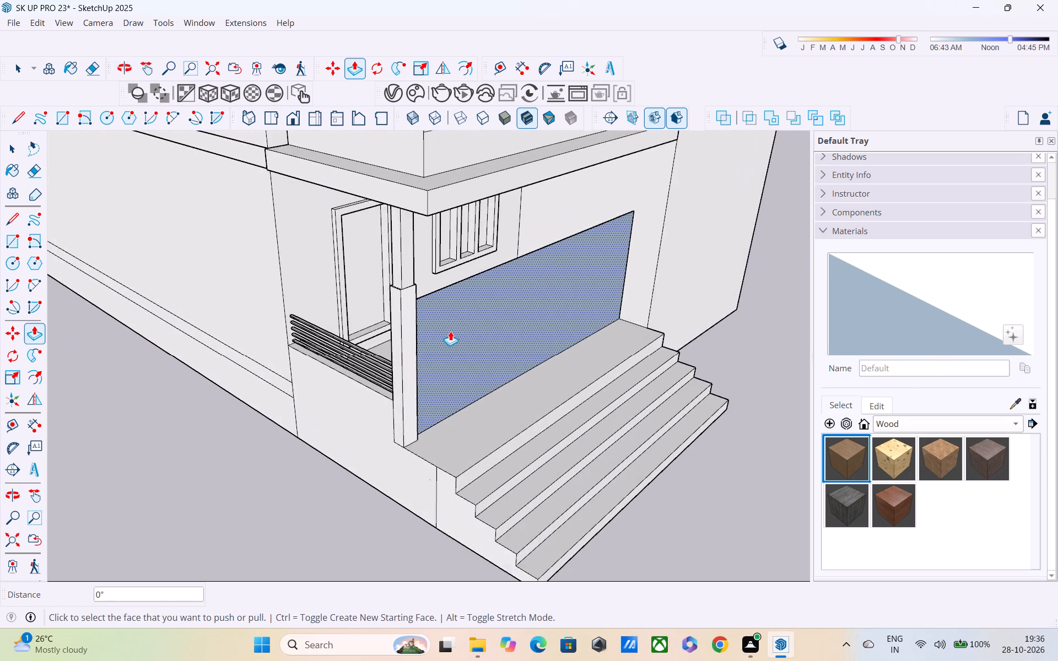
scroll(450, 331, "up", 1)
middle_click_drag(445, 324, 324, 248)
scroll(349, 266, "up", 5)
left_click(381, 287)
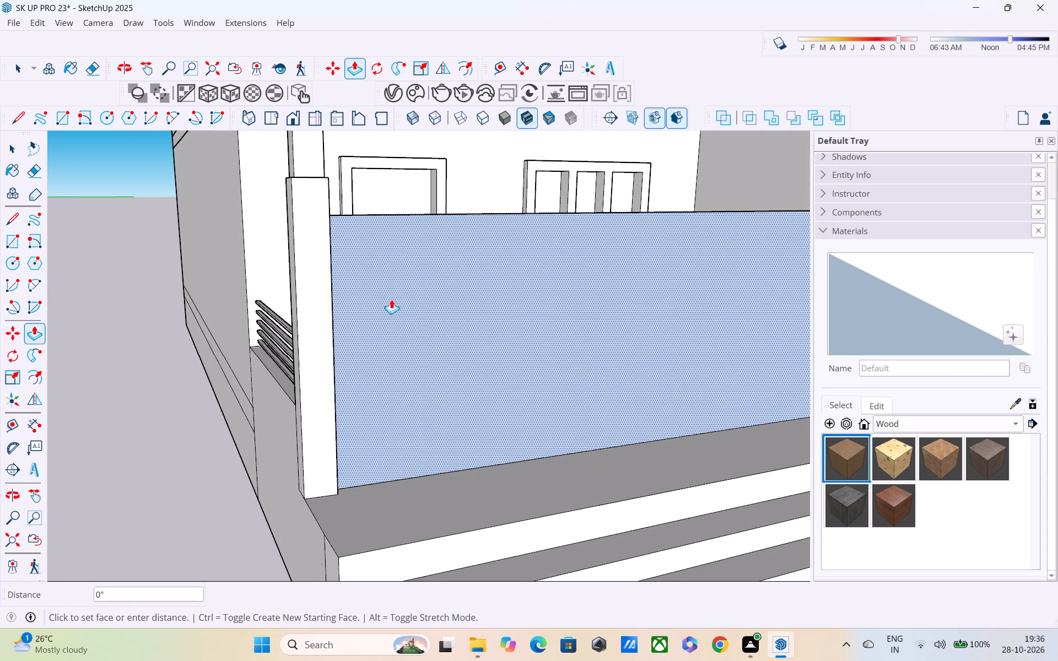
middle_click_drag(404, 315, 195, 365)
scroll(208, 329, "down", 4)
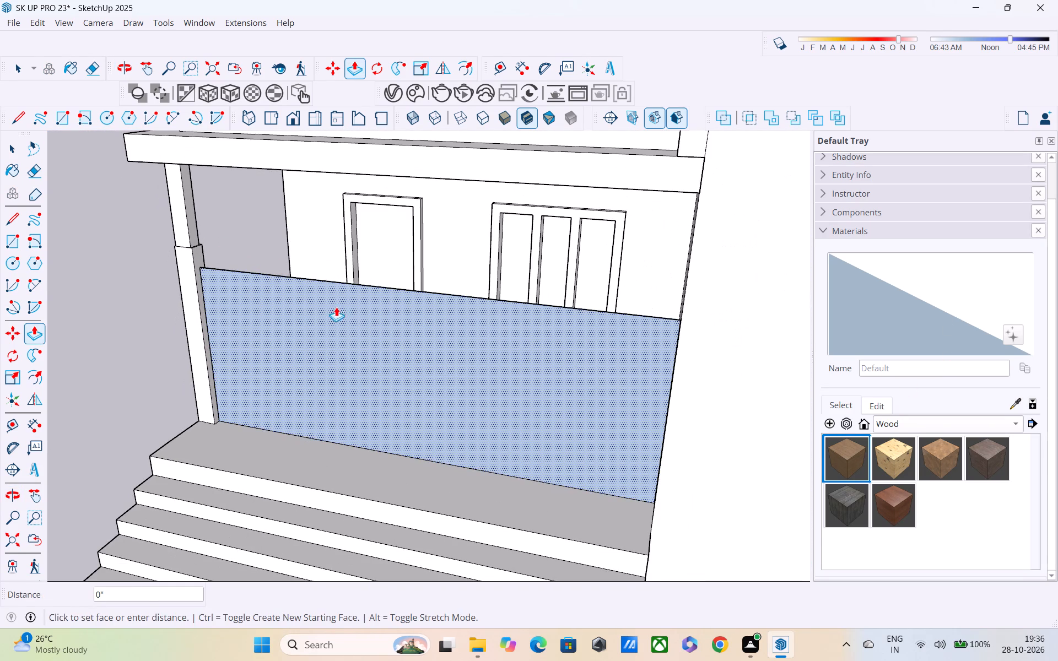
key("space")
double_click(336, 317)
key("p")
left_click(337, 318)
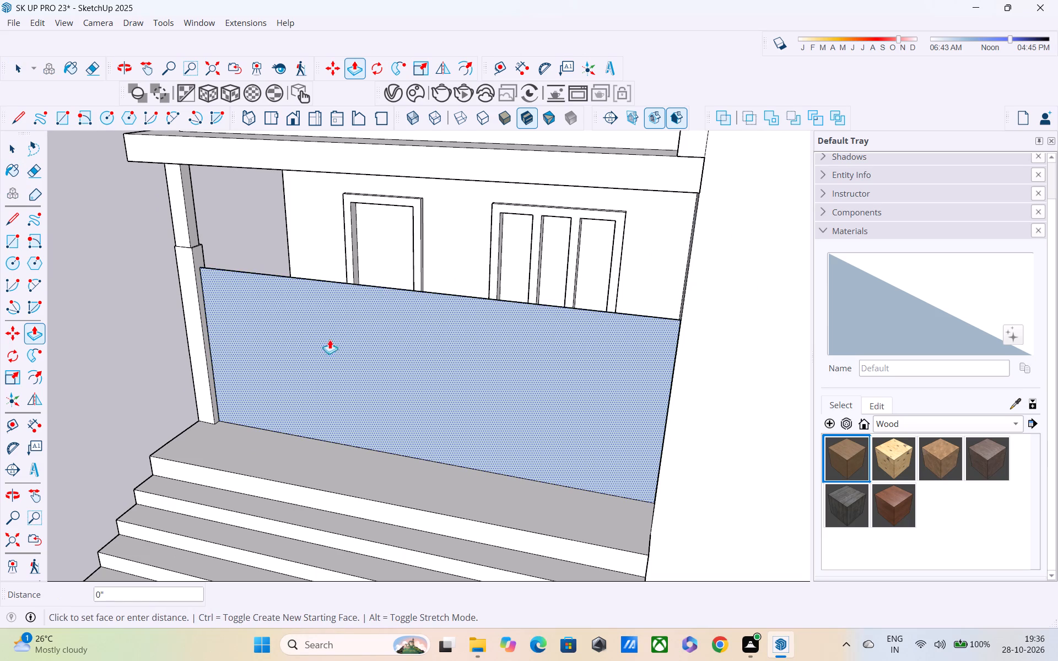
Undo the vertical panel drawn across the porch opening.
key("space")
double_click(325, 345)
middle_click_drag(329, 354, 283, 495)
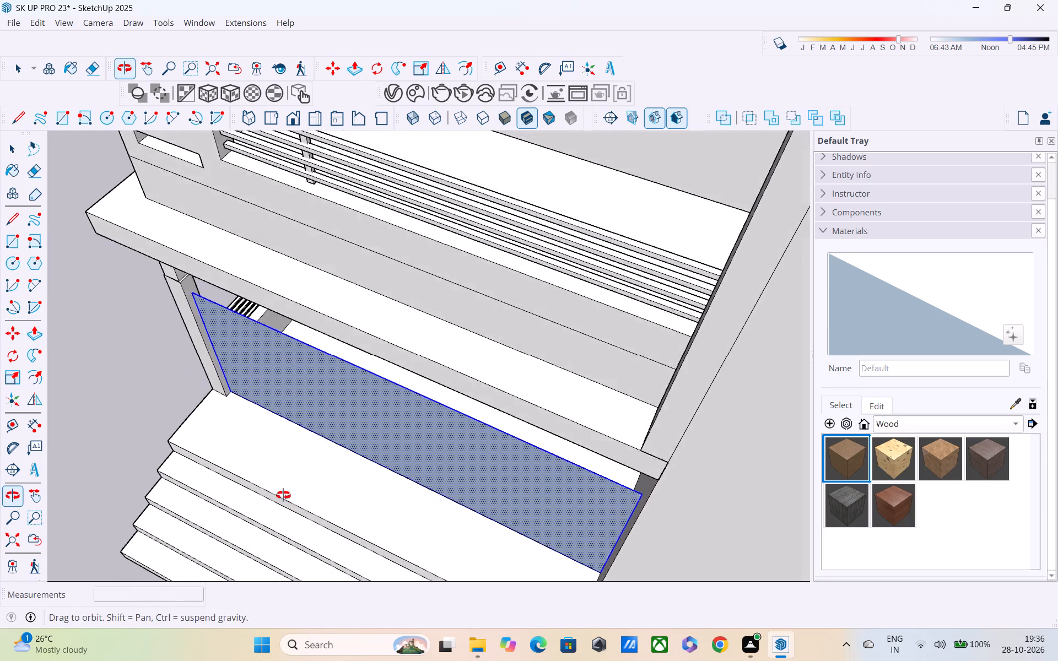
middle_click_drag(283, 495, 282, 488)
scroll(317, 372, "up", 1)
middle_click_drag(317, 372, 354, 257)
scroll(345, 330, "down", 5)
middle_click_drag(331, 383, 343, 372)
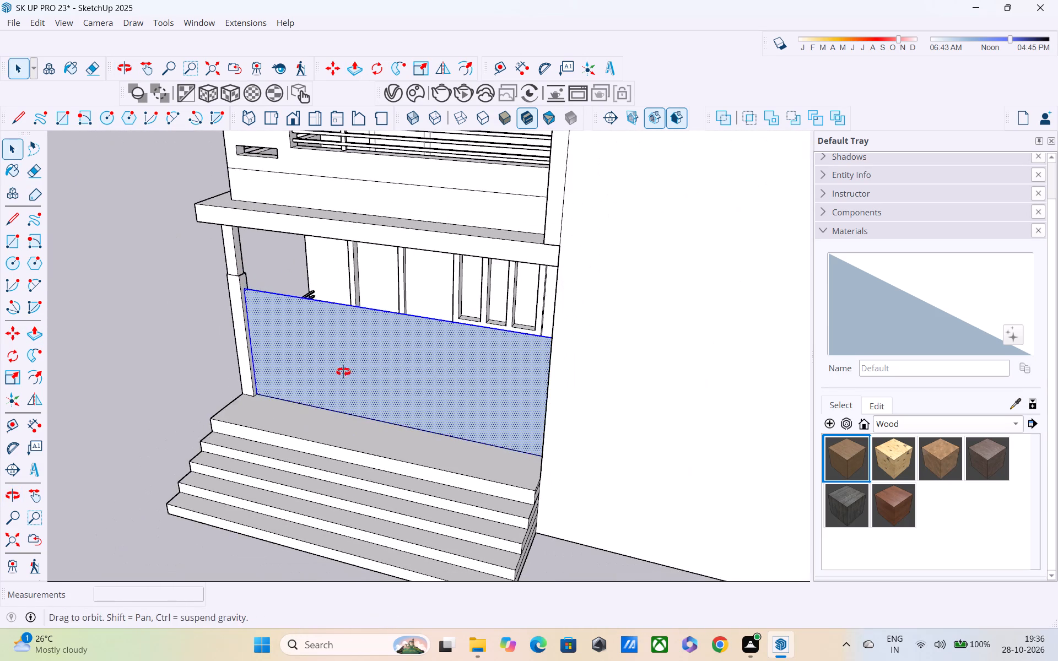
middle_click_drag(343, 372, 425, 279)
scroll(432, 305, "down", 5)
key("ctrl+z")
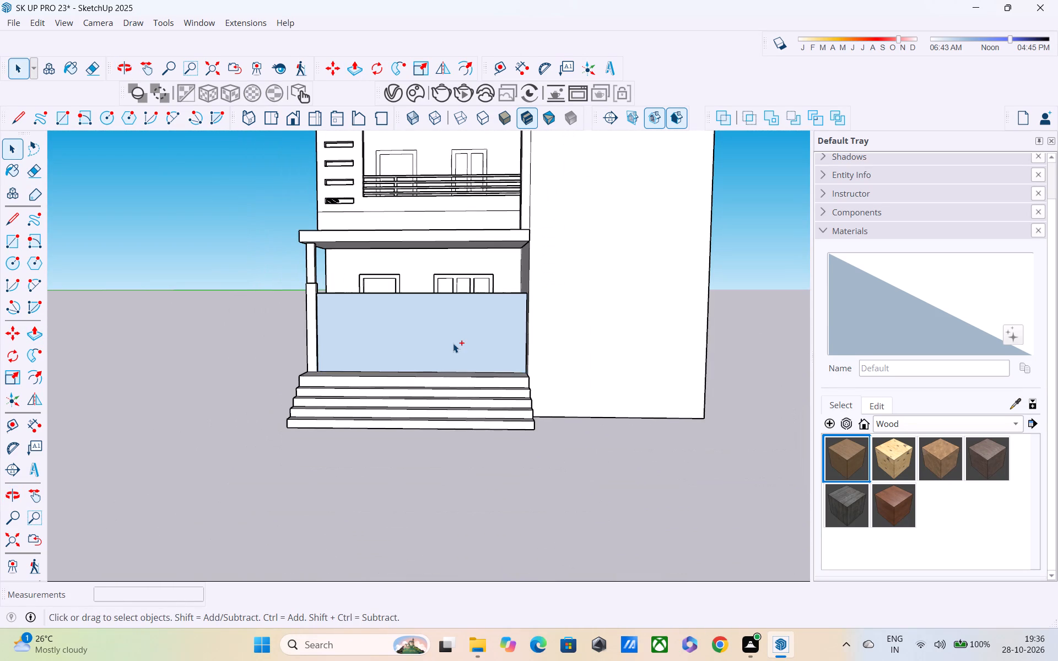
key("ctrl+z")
Check how the house geometry is connected and grouped by selecting the lower storey with the tower and opening the balcony slab group.
key("space")
double_click(570, 370)
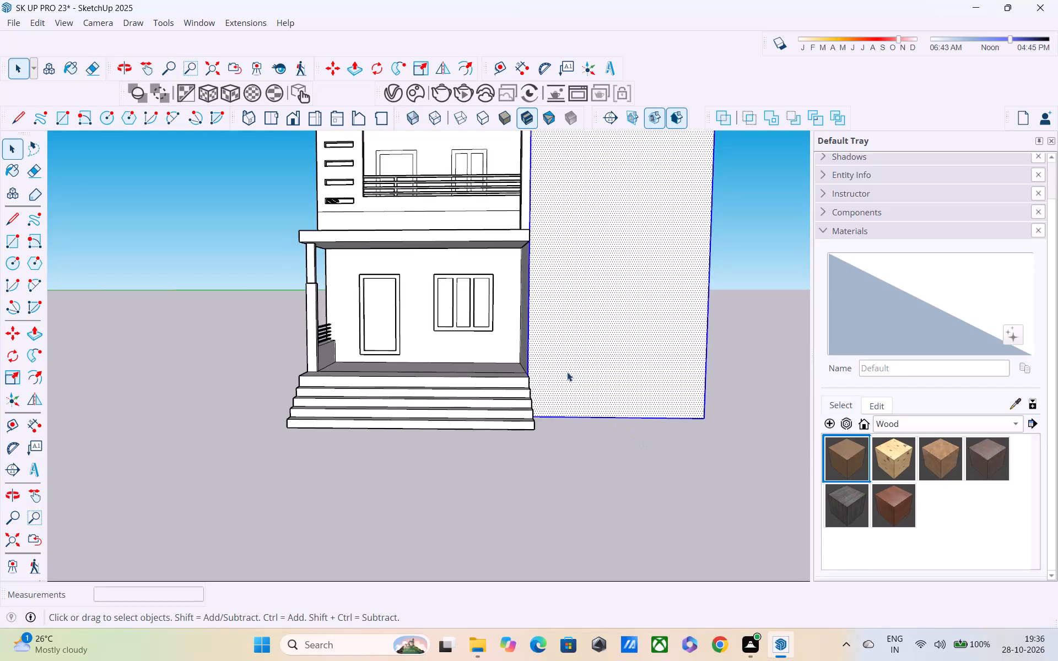
triple_click(445, 415)
middle_click_drag(432, 408, 856, 400)
scroll(772, 370, "down", 4)
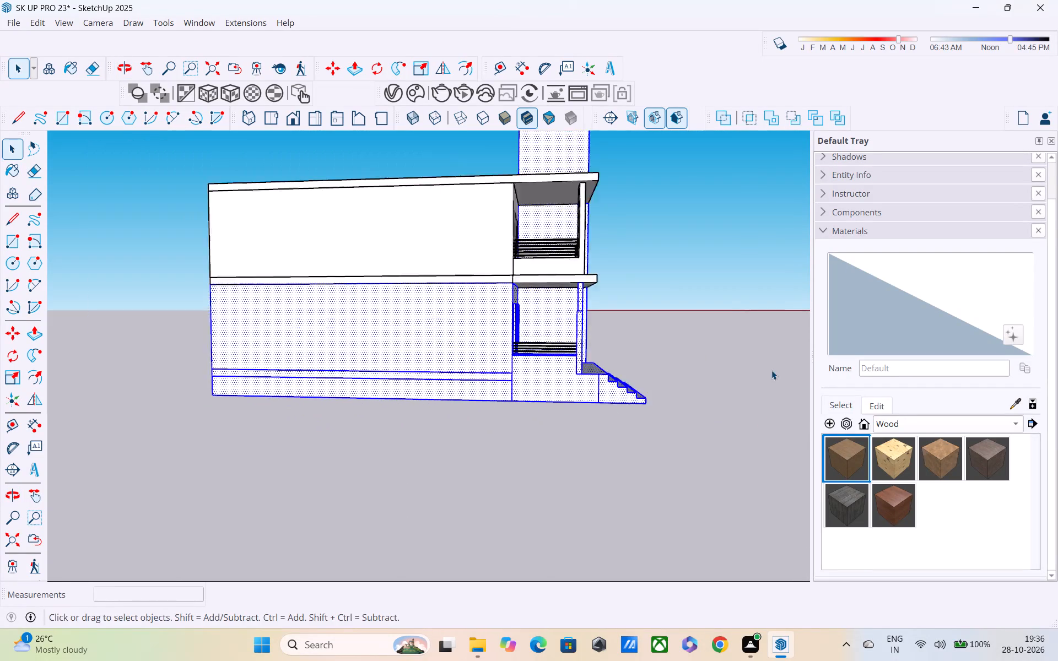
scroll(771, 370, "down", 1)
middle_click_drag(635, 383, 422, 383)
scroll(422, 383, "up", 1)
scroll(422, 384, "down", 6)
scroll(576, 319, "up", 4)
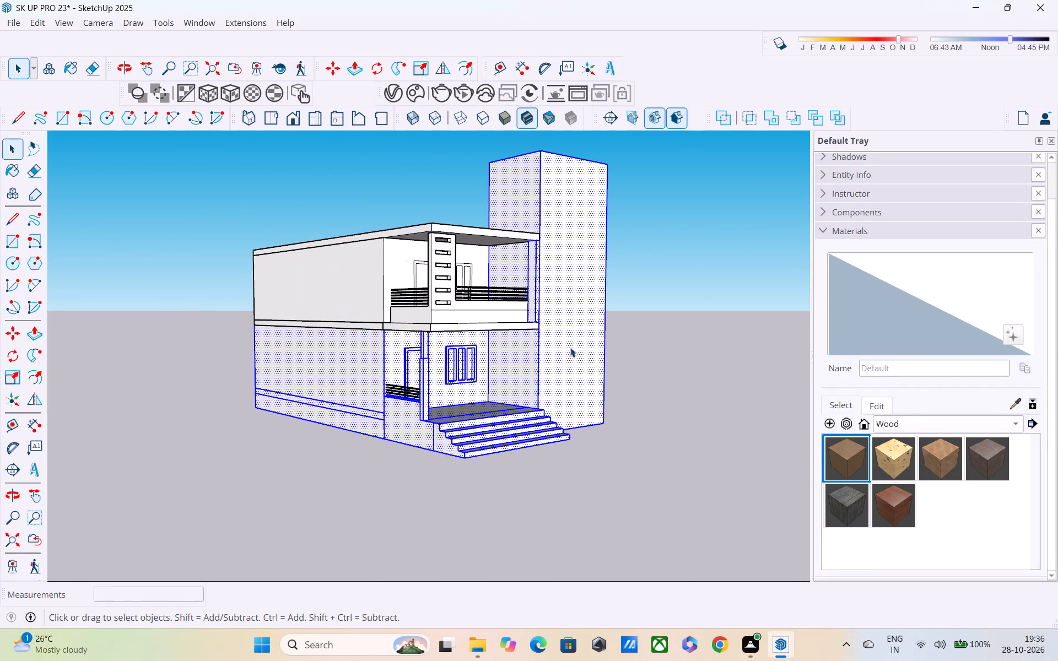
triple_click(587, 387)
double_click(526, 434)
left_click(521, 435)
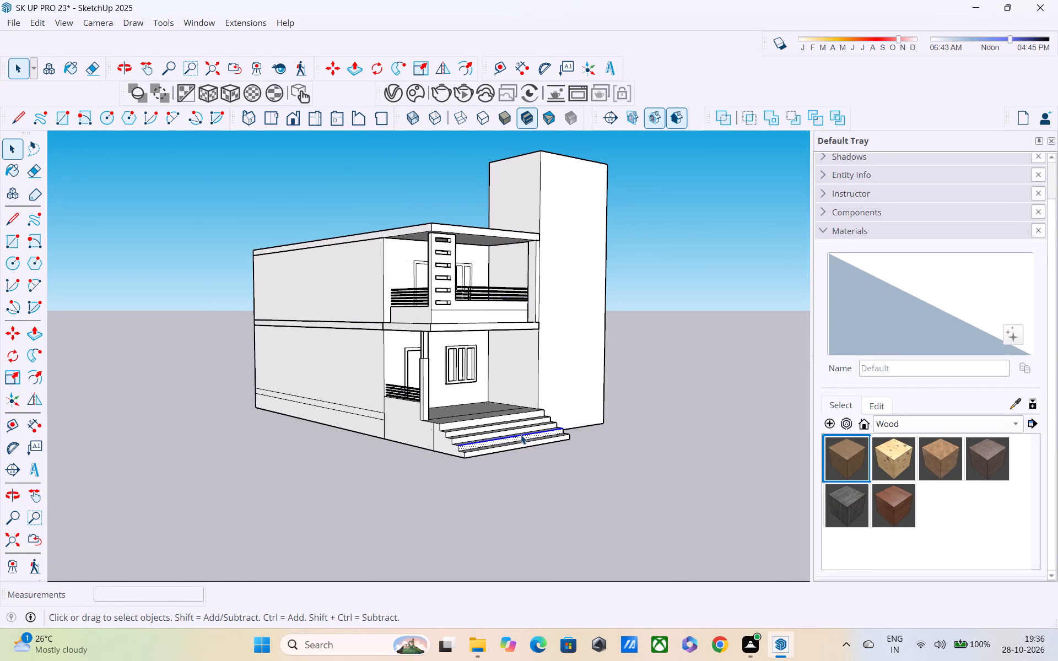
triple_click(400, 435)
scroll(396, 424, "down", 3)
middle_click_drag(487, 396, 415, 384)
scroll(418, 387, "down", 5)
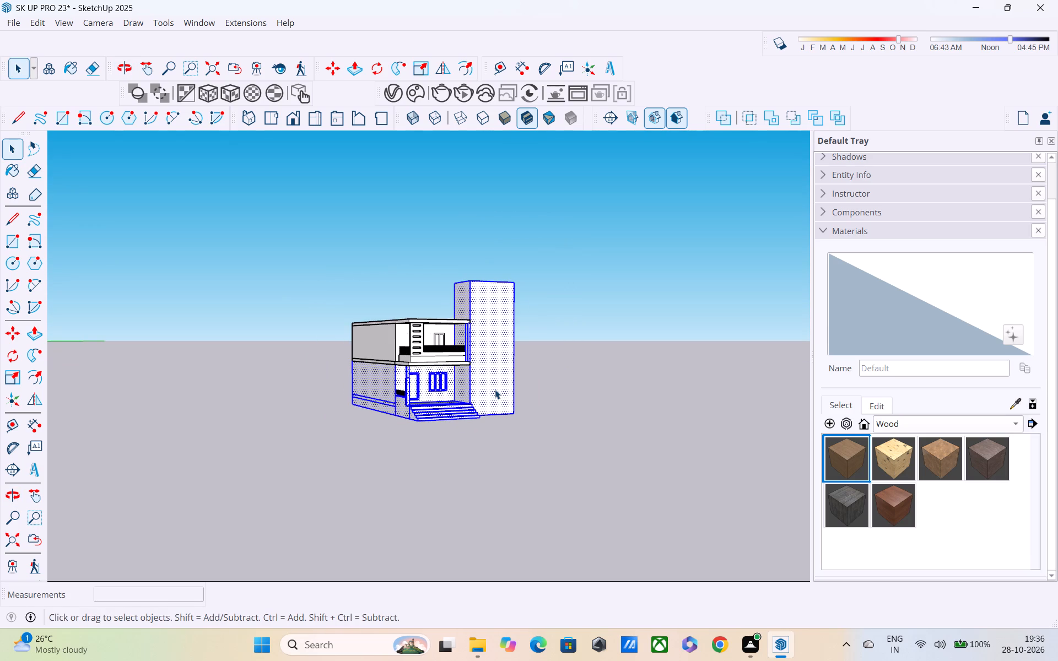
scroll(485, 332, "up", 9)
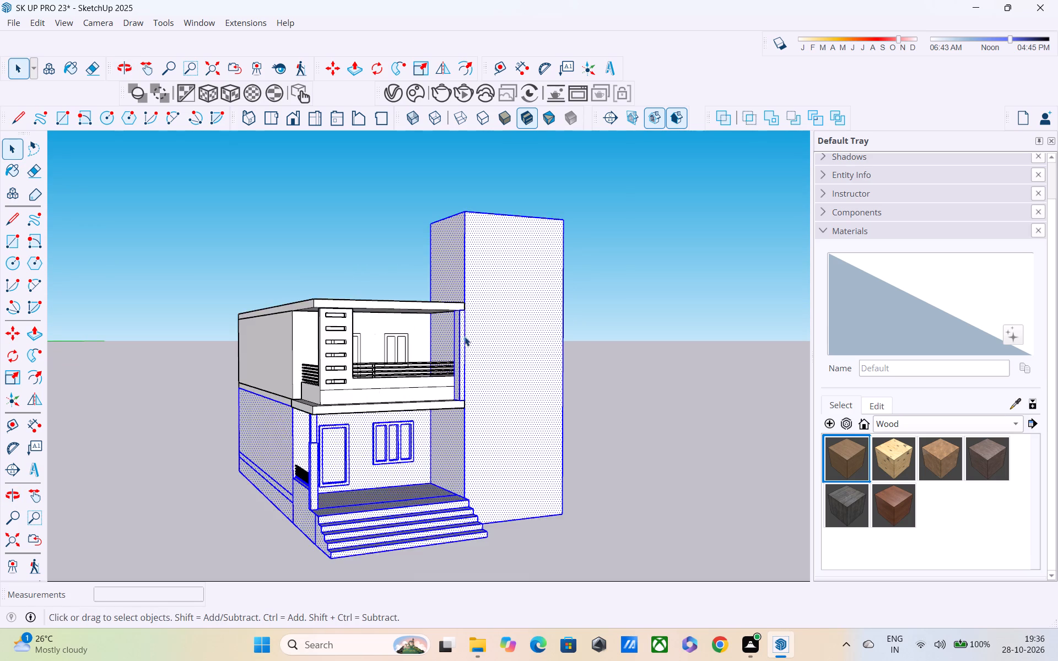
scroll(465, 337, "up", 7)
left_click(713, 262)
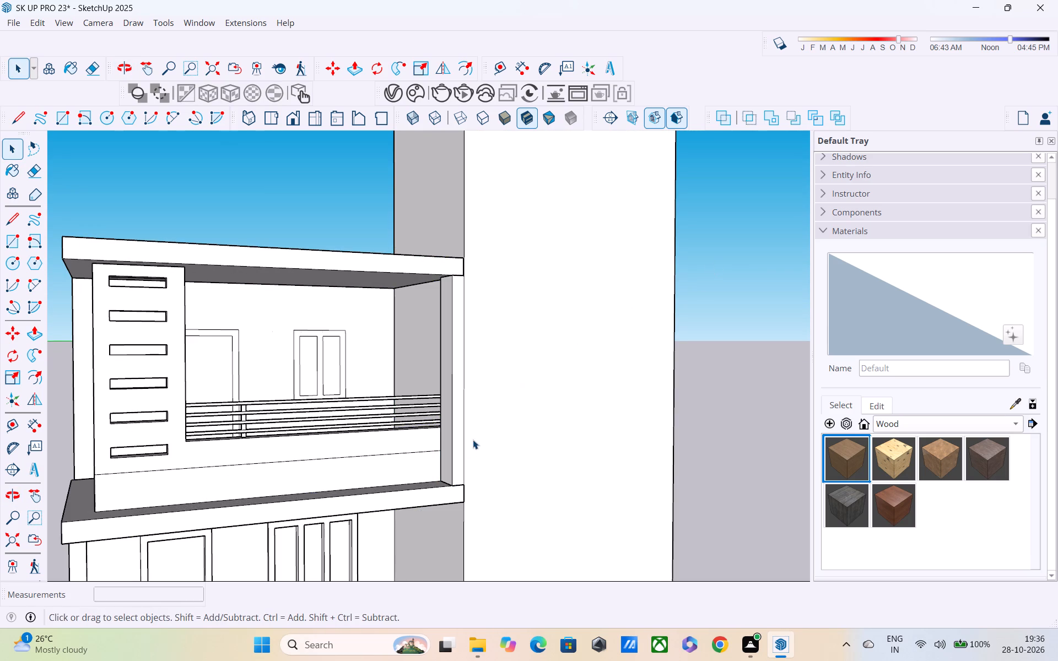
double_click(441, 497)
scroll(439, 463, "down", 5)
left_click(656, 305)
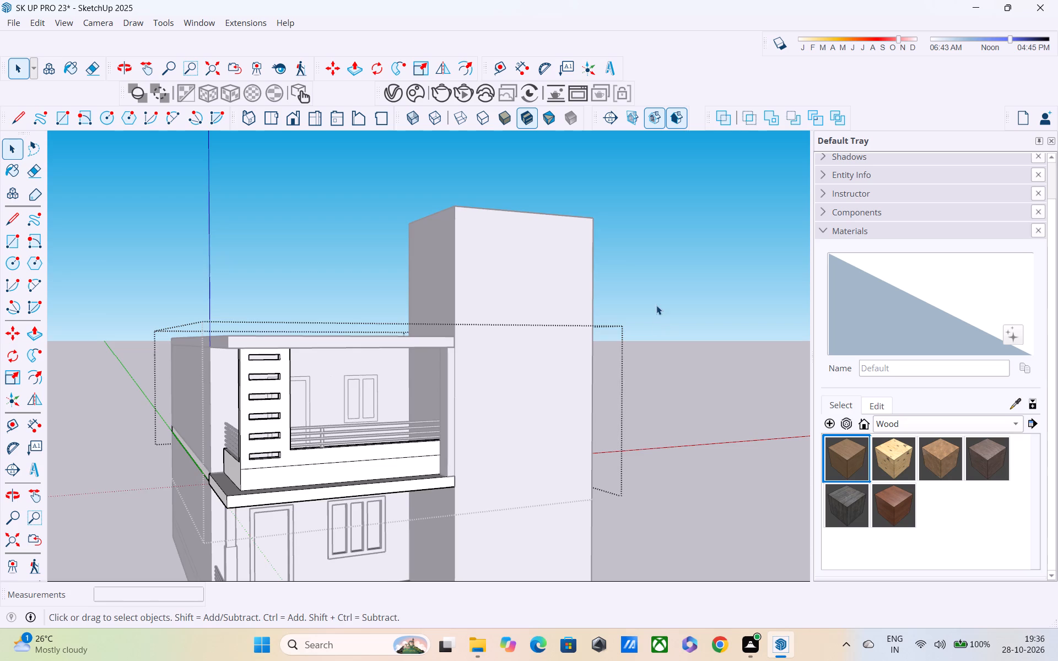
Select all the connected geometry of the lower storey, starting from the entrance steps.
scroll(601, 409, "down", 1)
middle_click_drag(598, 418, 624, 296)
middle_click_drag(450, 486, 256, 506)
scroll(256, 513, "down", 1)
scroll(334, 414, "up", 2)
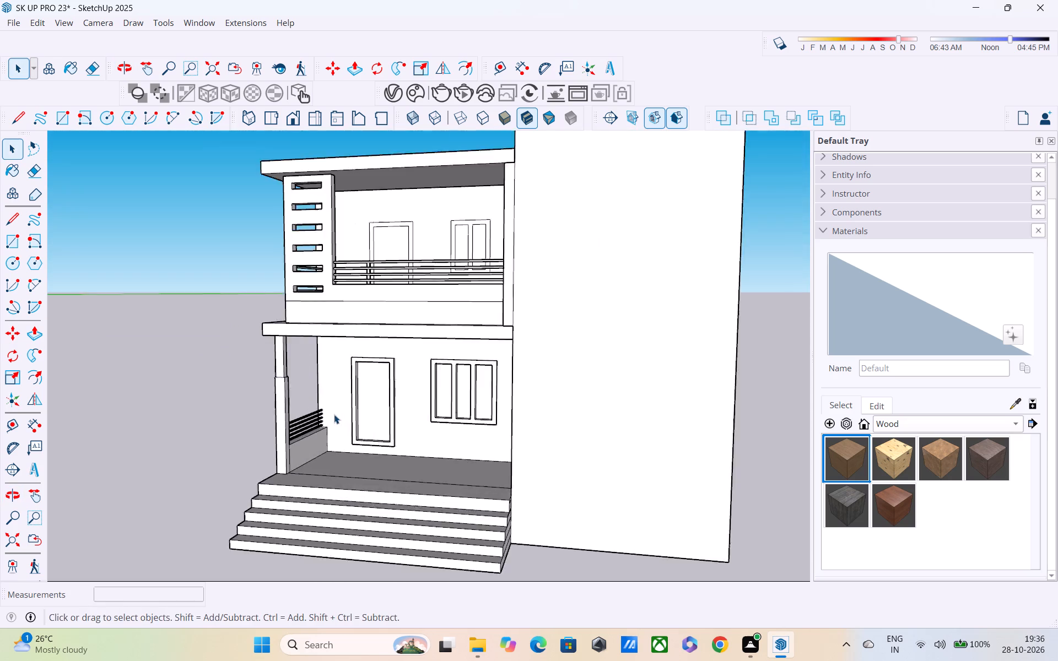
scroll(334, 414, "up", 7)
middle_click_drag(323, 479, 322, 392)
scroll(316, 405, "up", 3)
middle_click_drag(309, 415, 234, 484)
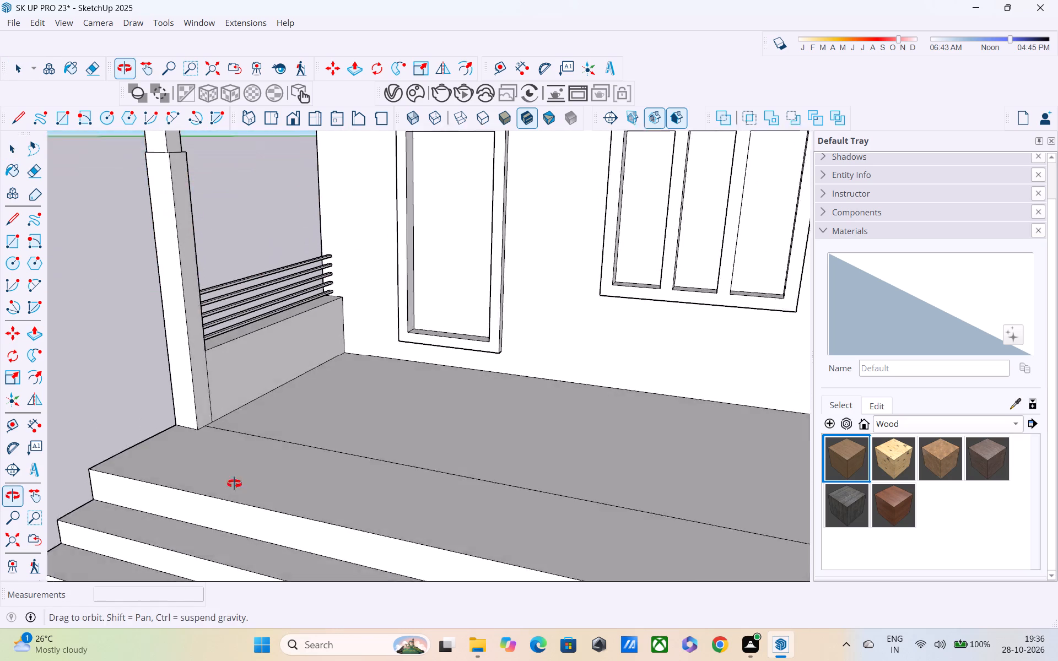
middle_click_drag(234, 484, 206, 484)
scroll(204, 452, "down", 5)
middle_click_drag(208, 457, 330, 354)
triple_click(304, 496)
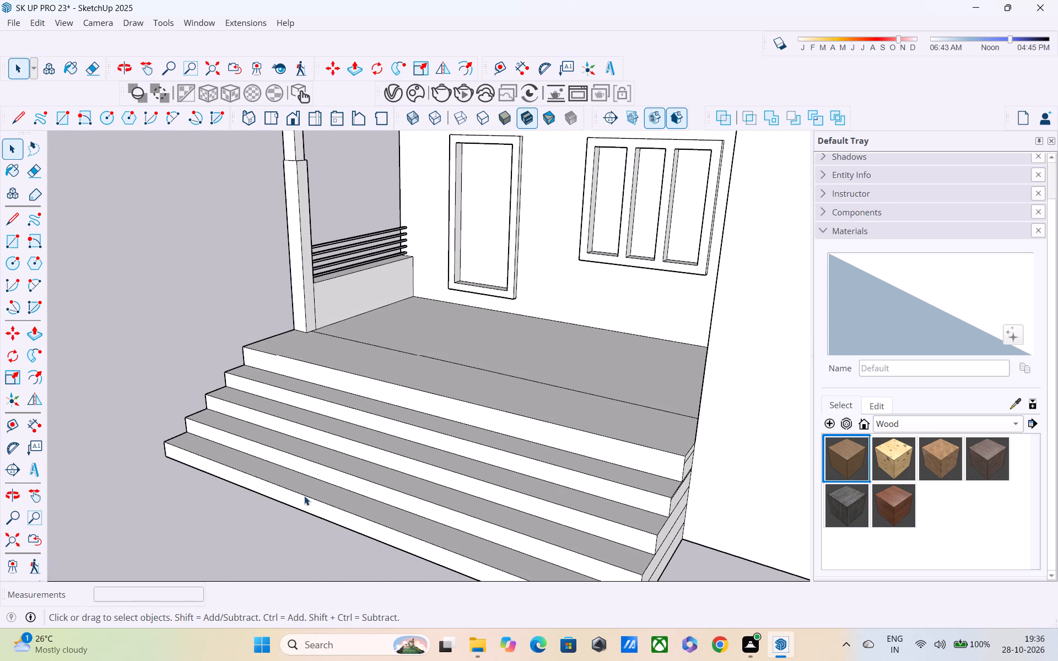
Remove the tower's balcony-side face, front face and front base edge from the lower-storey selection.
scroll(304, 496, "up", 1)
middle_click_drag(304, 496, 478, 418)
scroll(481, 418, "down", 8)
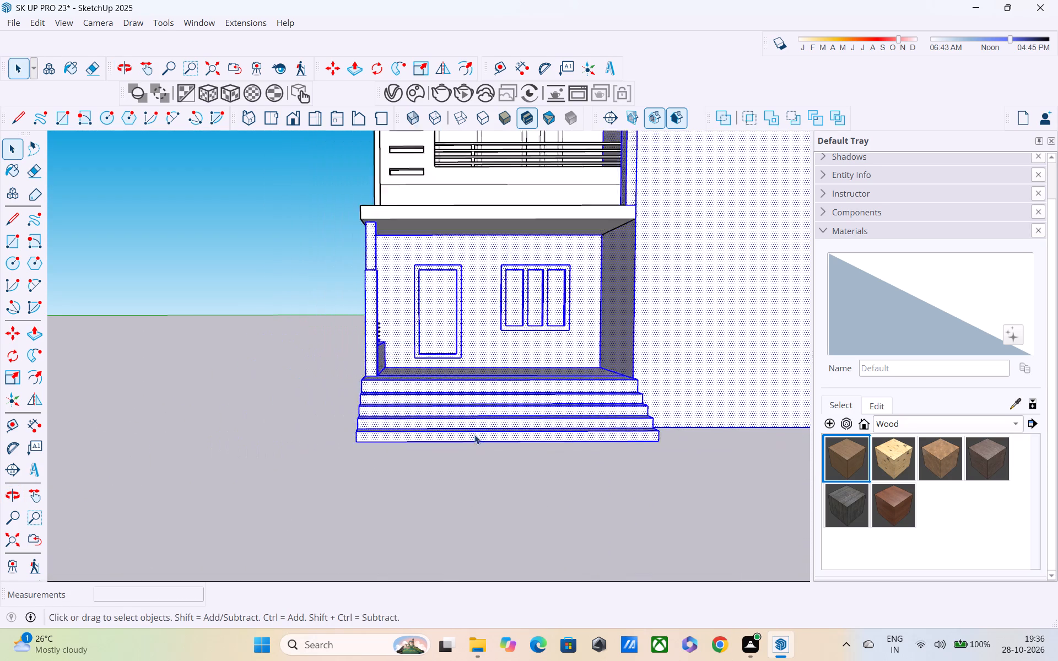
scroll(474, 435, "down", 5)
middle_click_drag(478, 441, 479, 527, "shift")
scroll(597, 273, "up", 3, "shift")
double_click(568, 306, "shift")
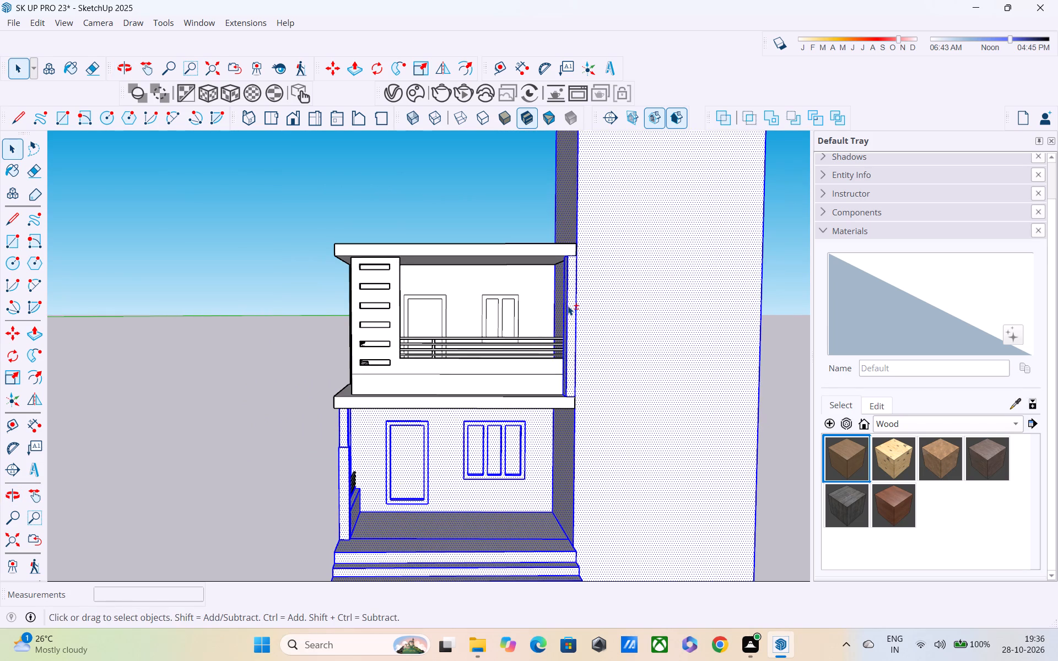
middle_click_drag(571, 304, 736, 475, "shift")
scroll(641, 311, "up", 3, "shift")
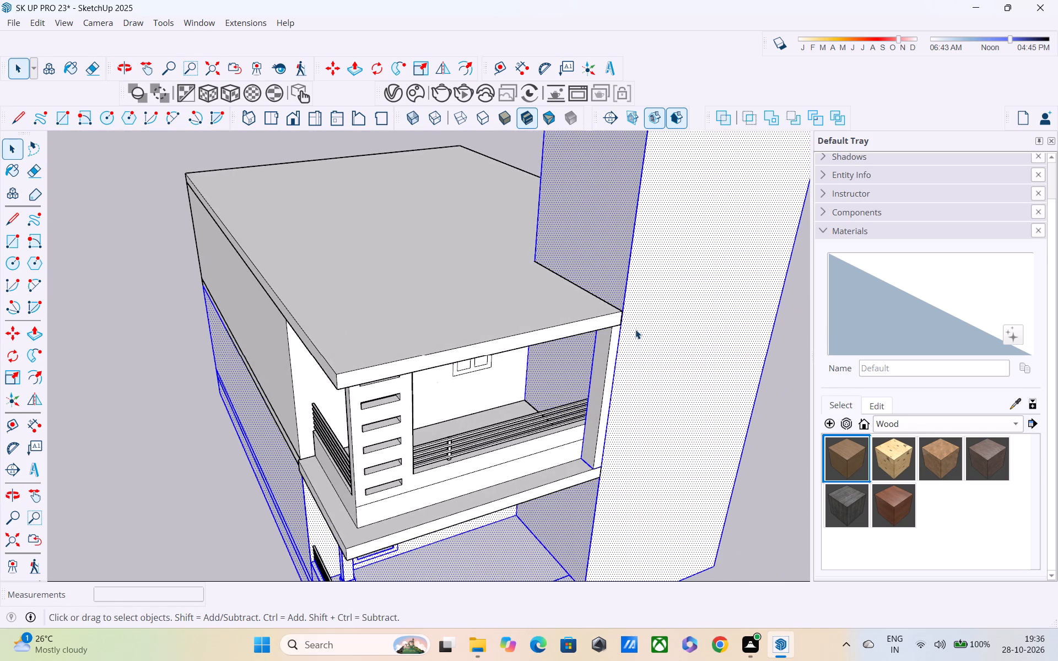
middle_click_drag(631, 329, 619, 251)
left_click(539, 301, "shift")
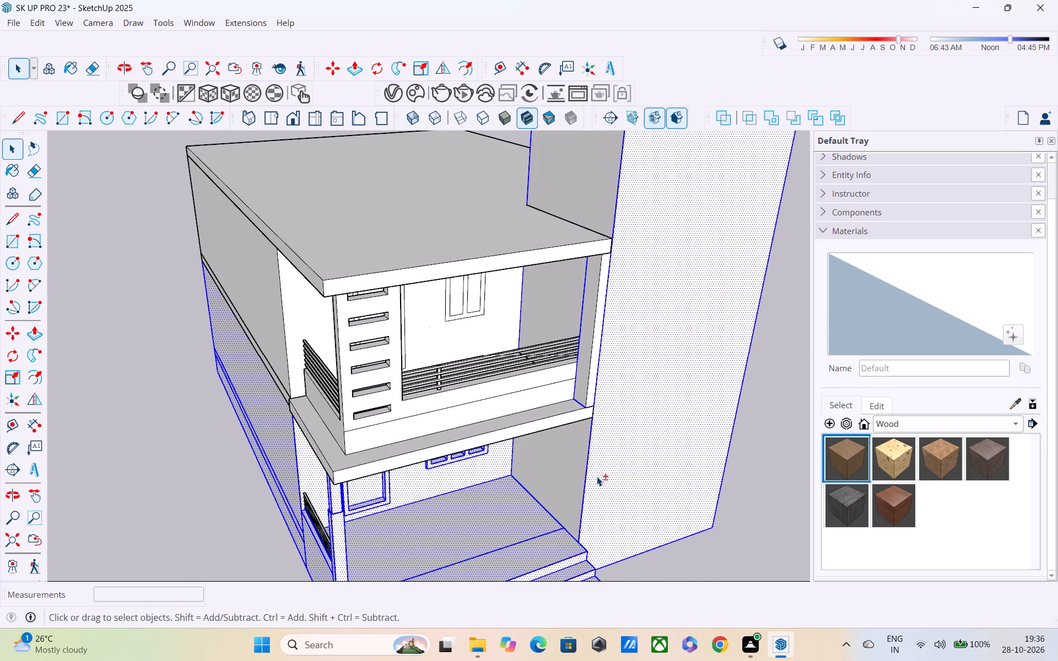
left_click(603, 473, "shift")
middle_click_drag(607, 460, 419, 323, "shift")
middle_click_drag(503, 465, 406, 300, "shift")
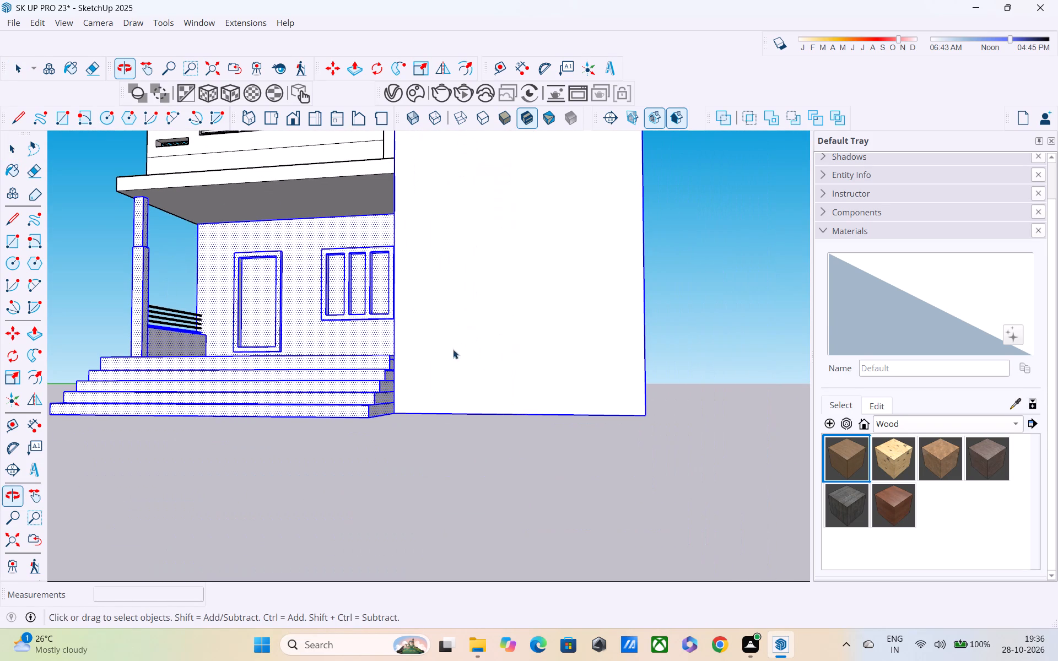
left_click(522, 416, "shift")
Remove the tower's outer side face with its dividing and corner edges from the selection, keeping the adjoining house side wall selected.
middle_click_drag(548, 410, 402, 420, "shift")
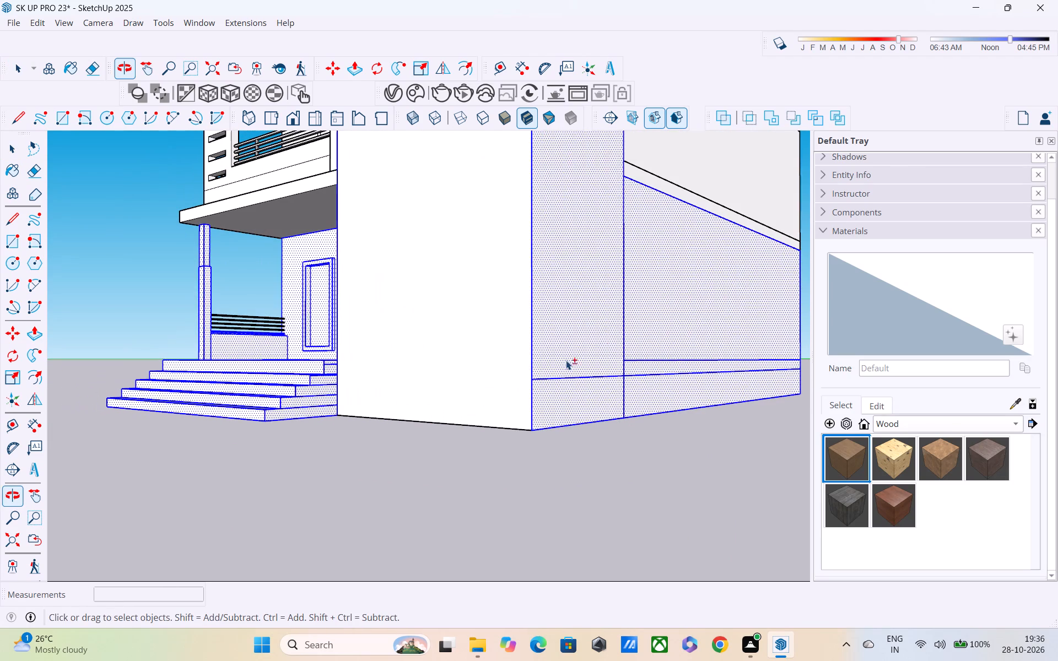
left_click(587, 338, "shift")
left_click(591, 399, "shift")
left_click(681, 306, "shift")
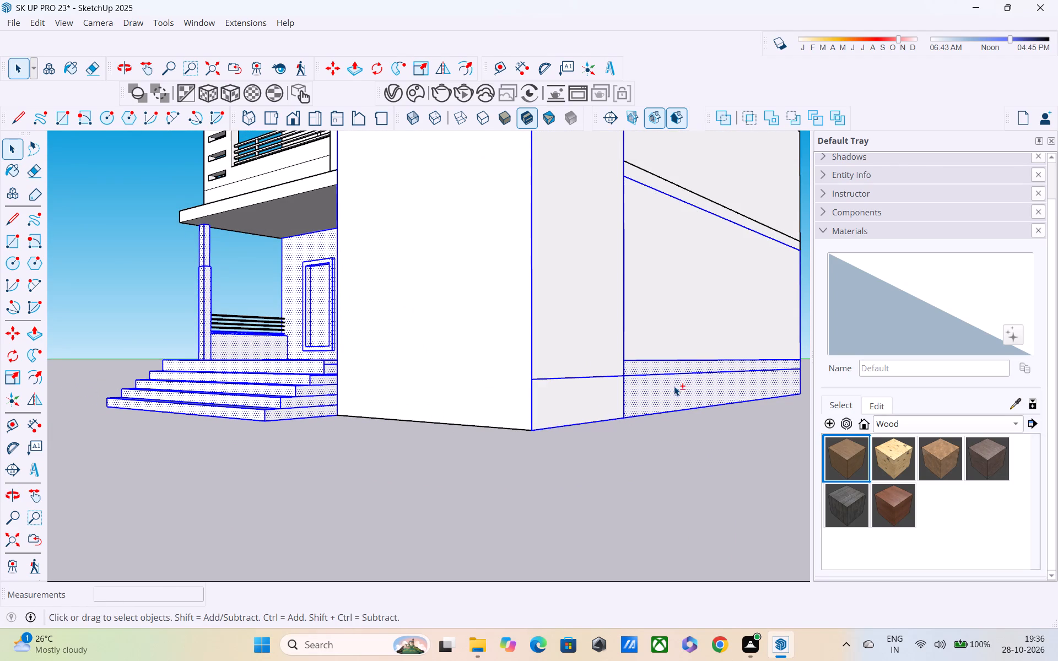
left_click(672, 304, "shift")
left_click(604, 377, "shift")
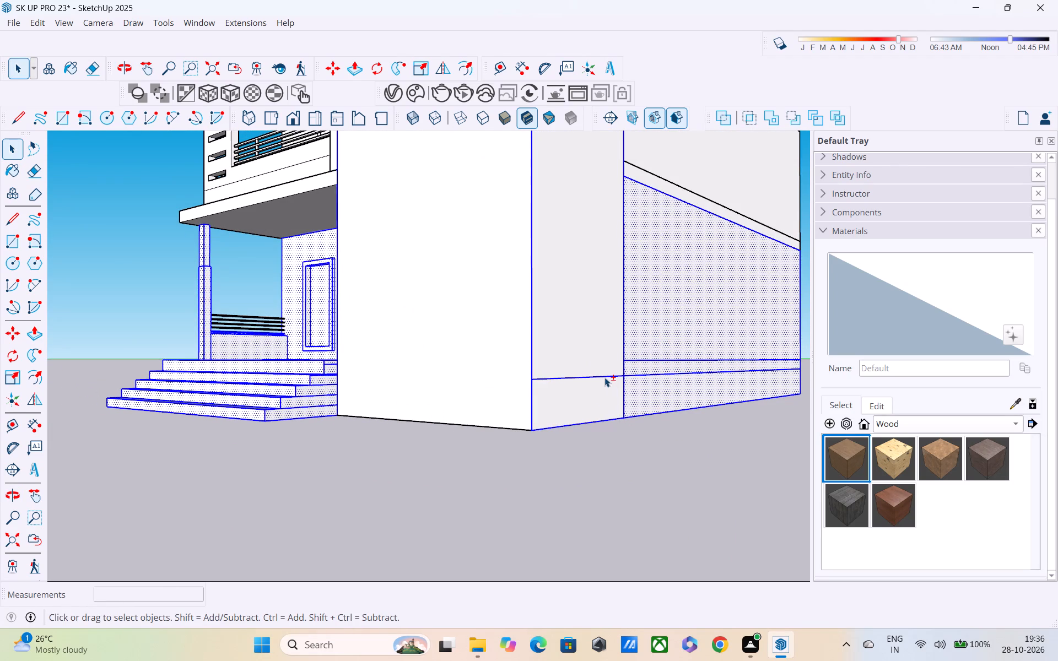
left_click(534, 337, "shift")
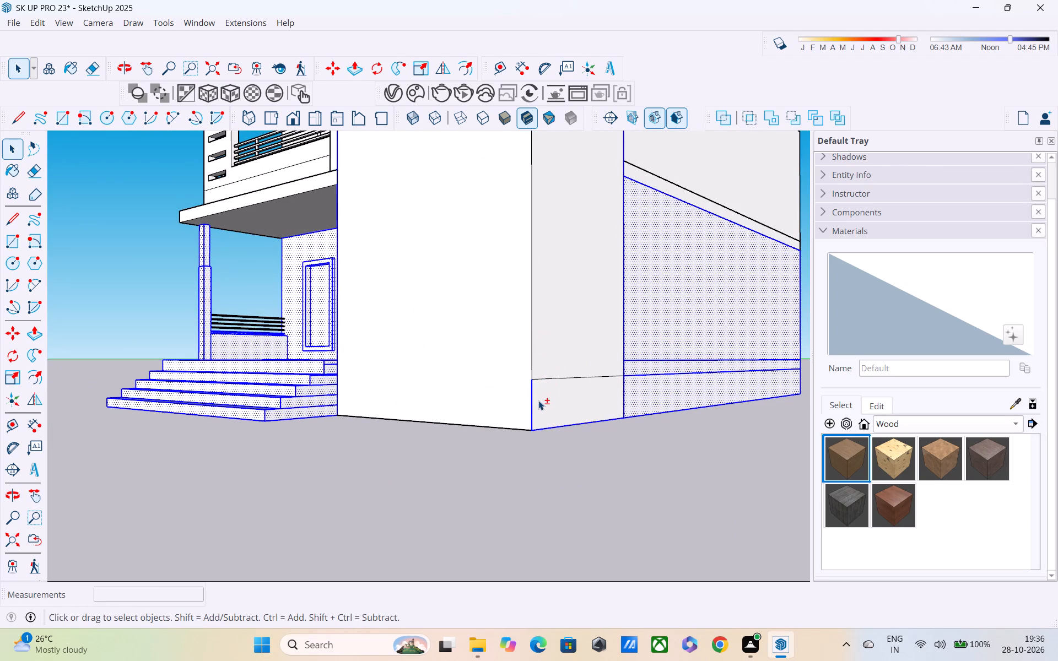
left_click(535, 396, "shift")
left_click(532, 404, "shift")
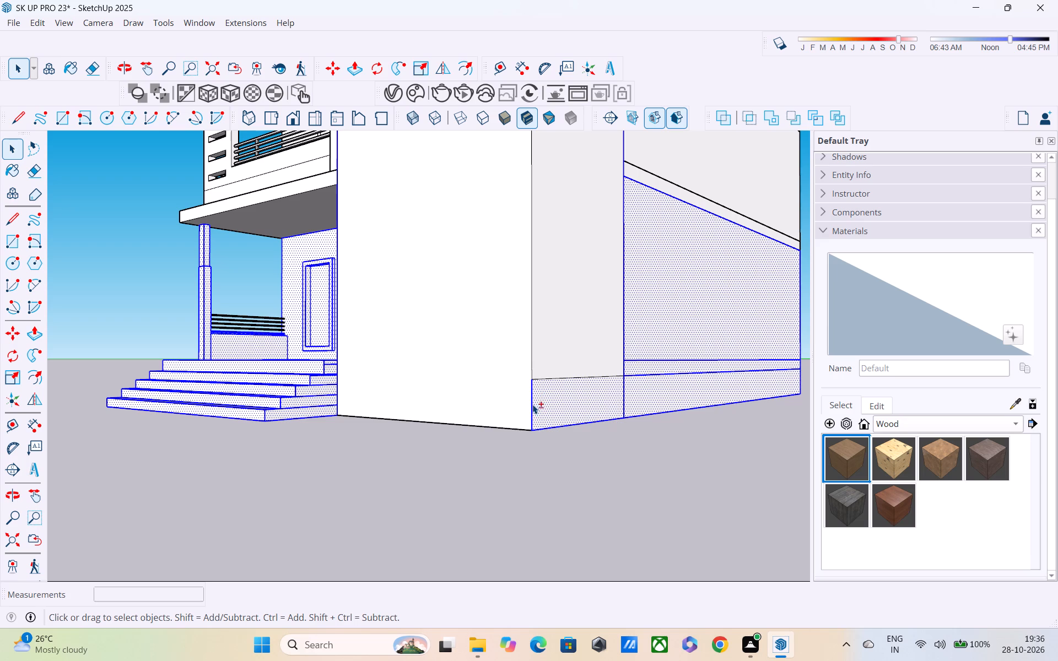
left_click(536, 410, "shift")
left_click(541, 426, "shift")
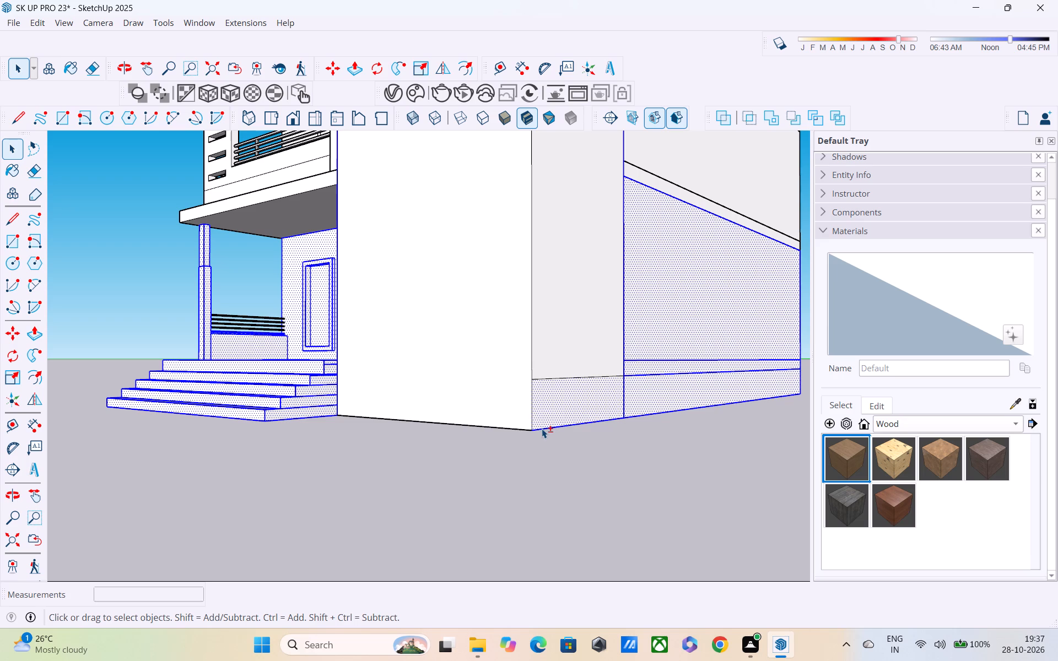
left_click(542, 429, "shift")
left_click(549, 412, "shift")
Remove the tower's front corner edges beside the upper balcony and above the roof slab from the selection.
middle_click_drag(549, 412, 805, 429)
middle_click_drag(596, 373, 838, 464, "shift")
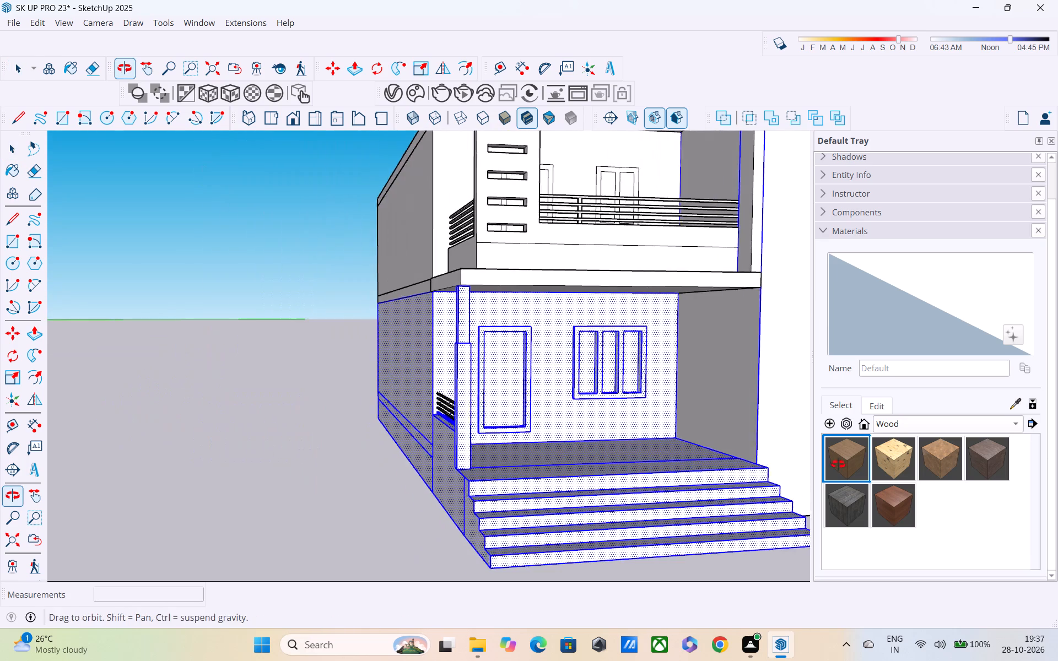
middle_click_drag(838, 464, 840, 463, "shift")
middle_click_drag(710, 383, 531, 568)
scroll(553, 353, "down", 1)
scroll(553, 353, "up", 4)
middle_click_drag(549, 329, 764, 320)
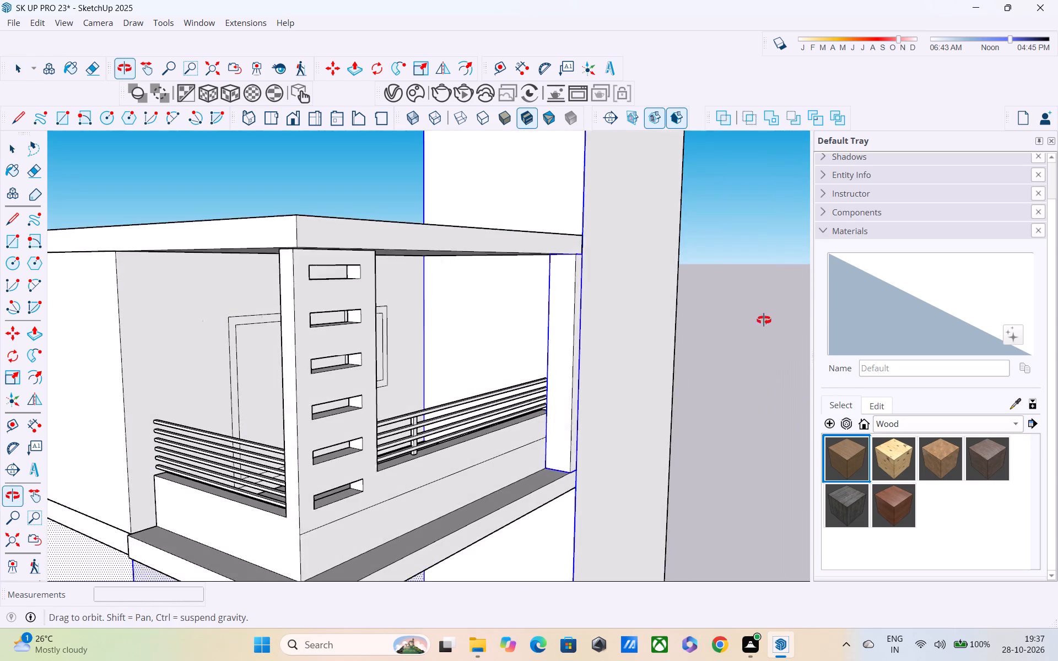
middle_click_drag(764, 320, 764, 319)
scroll(638, 319, "up", 2, "shift")
left_click(570, 306, "shift")
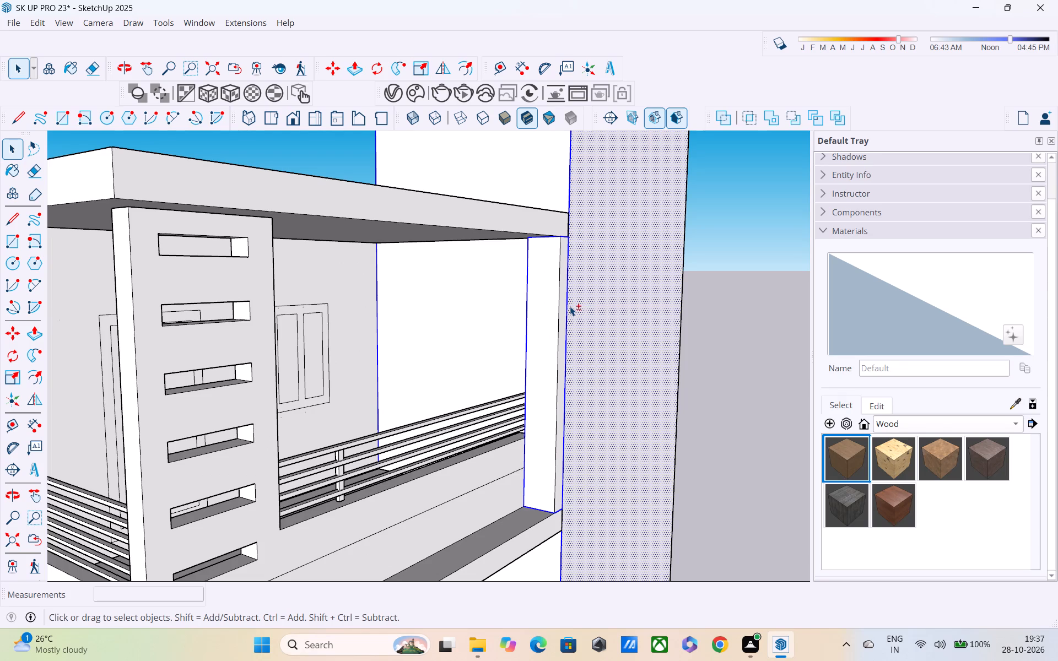
left_click(568, 304, "shift")
left_click(593, 292, "shift")
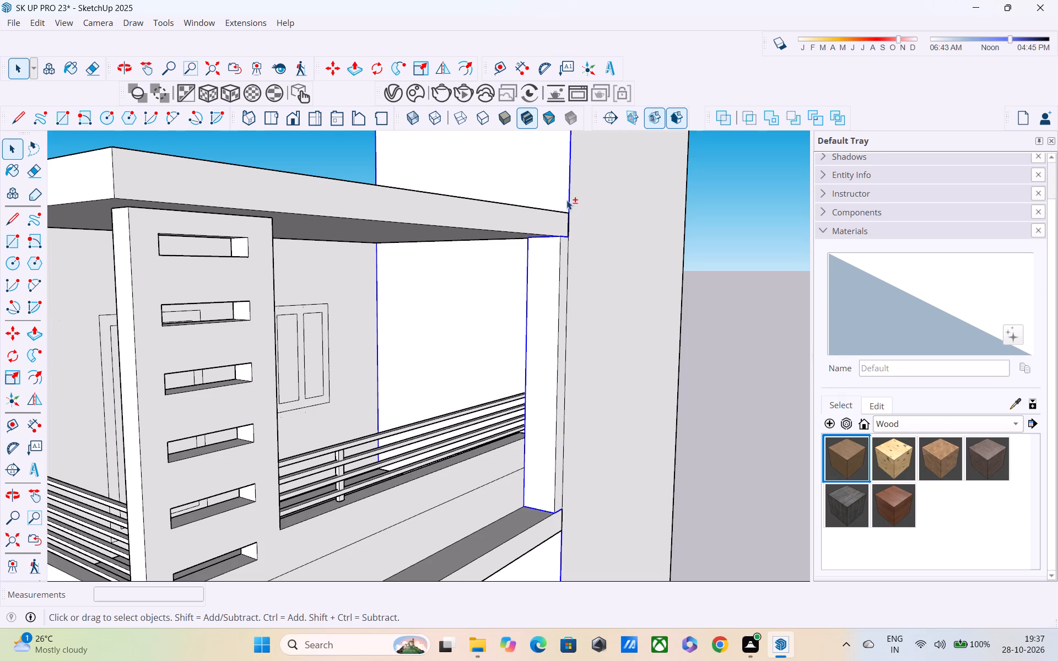
left_click(568, 193, "shift")
Remove the upper edges and inner vertical edge of the tower's balcony-side pier from the selection.
scroll(565, 241, "up", 4, "shift")
middle_click_drag(573, 248, 633, 192, "shift")
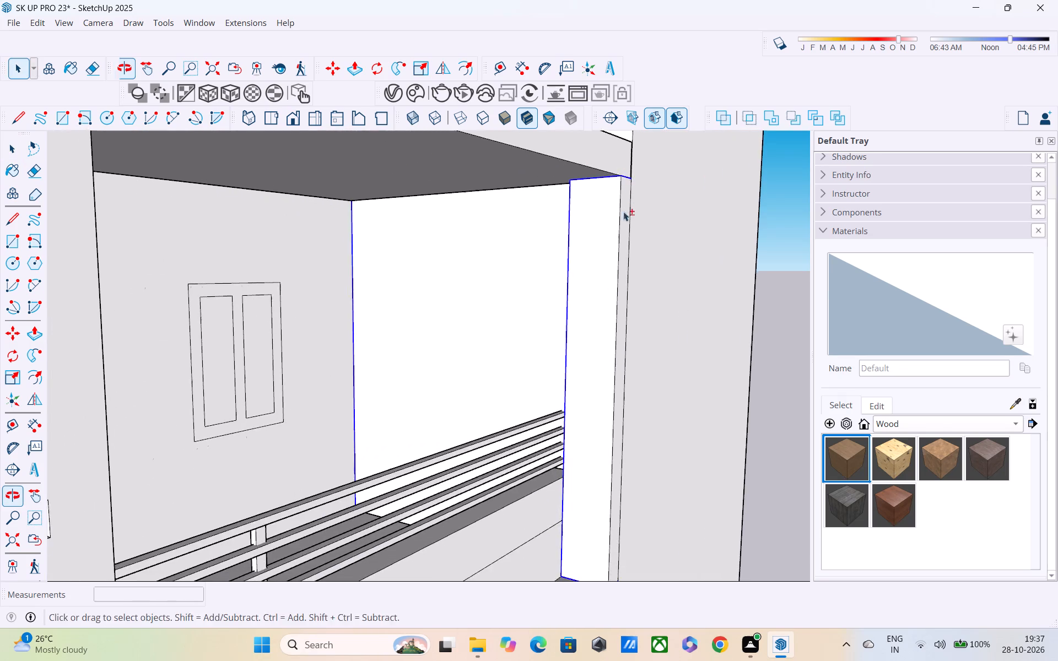
scroll(622, 214, "up", 1)
middle_click_drag(619, 223, 580, 467)
middle_click_drag(570, 453, 567, 257)
scroll(569, 257, "up", 2, "shift")
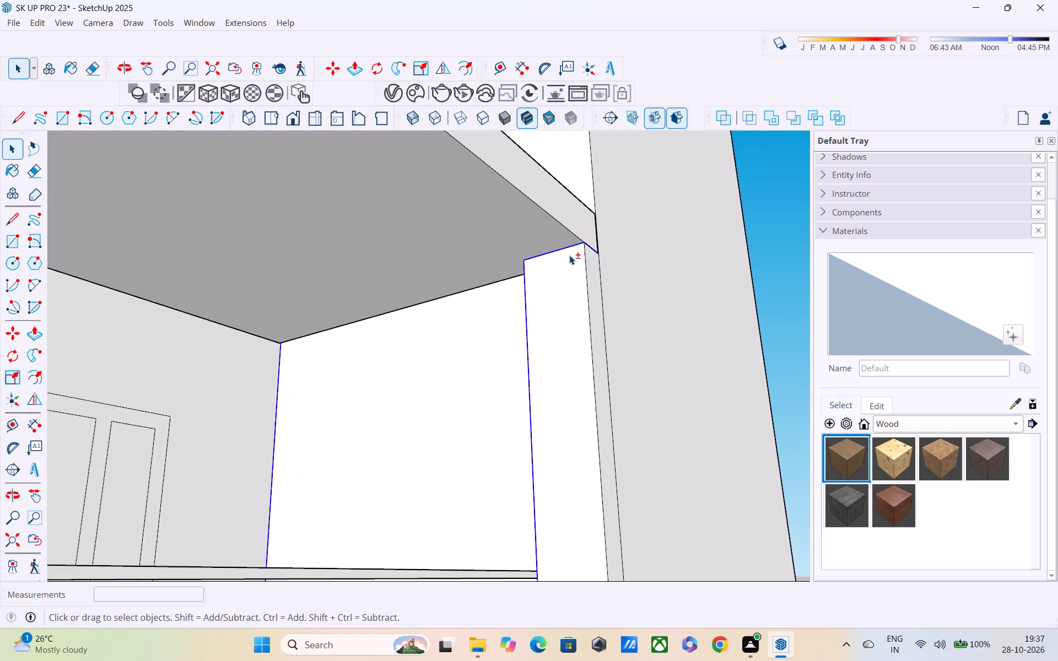
scroll(569, 255, "up", 1, "shift")
left_click(569, 242, "shift")
left_click(570, 246, "shift")
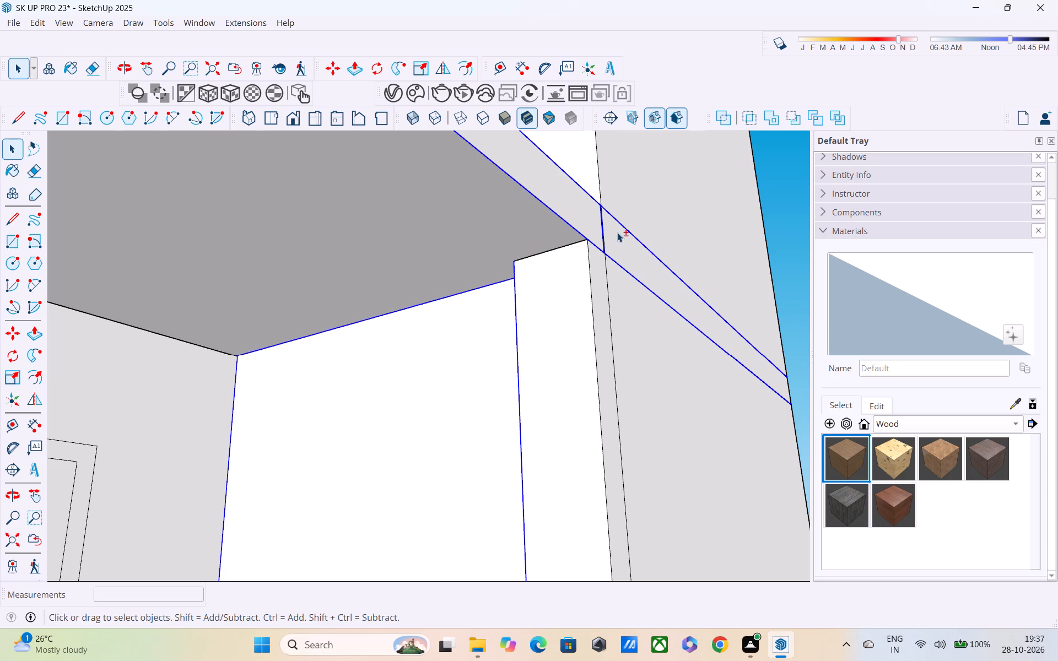
left_click(617, 232, "shift")
left_click(595, 235, "shift")
left_click(599, 249, "shift")
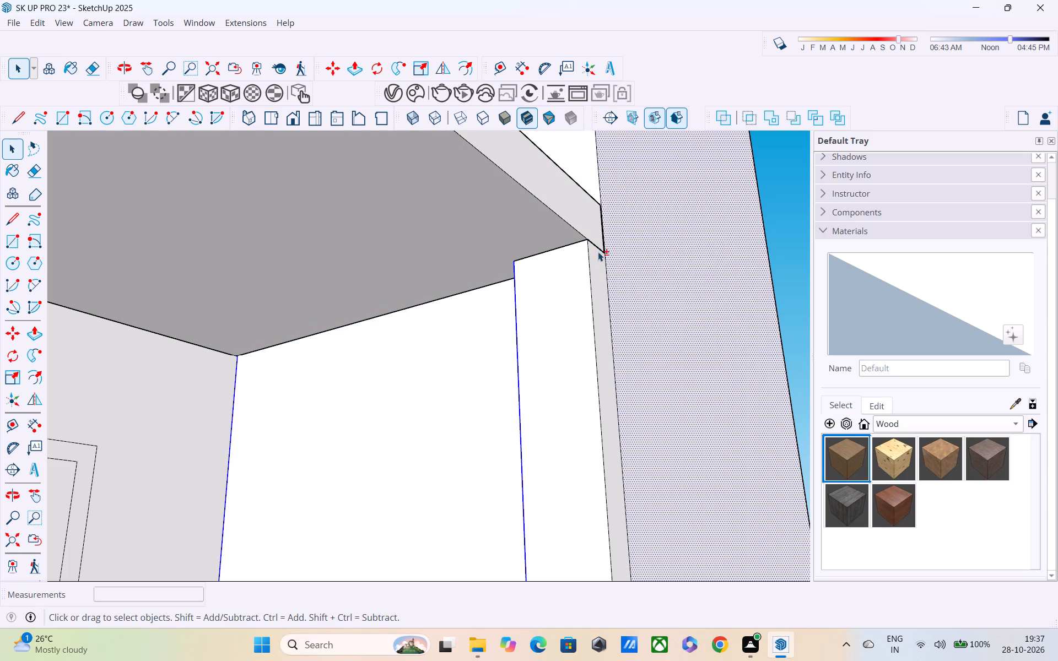
left_click(517, 333, "shift")
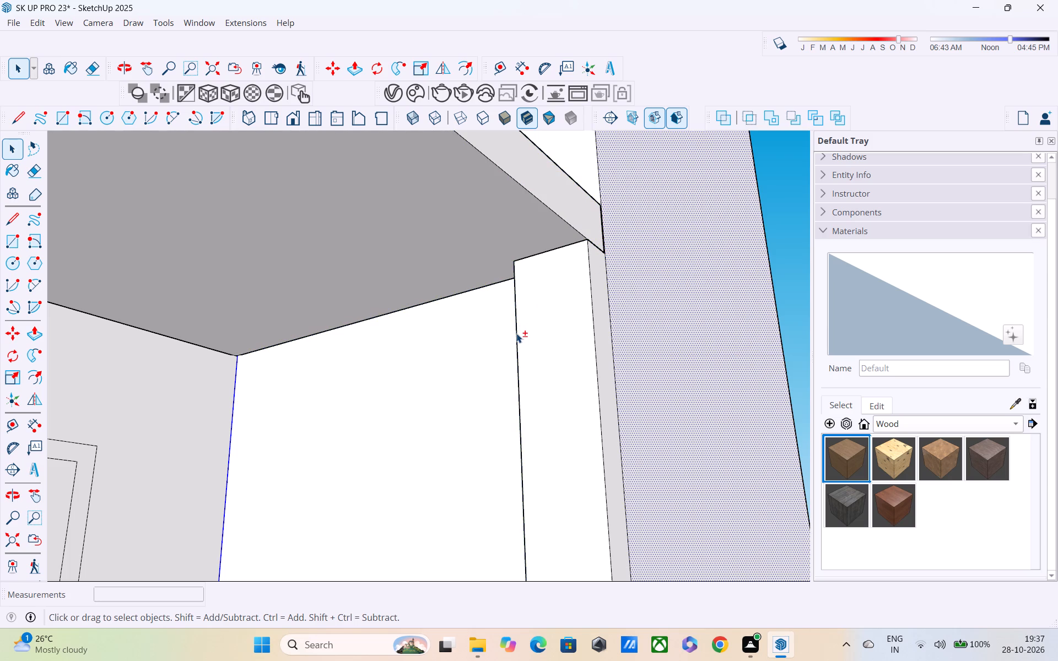
Remove the narrow return face of the upper balcony's pier and its bounding edges from the selection.
middle_click_drag(518, 343, 598, 360, "shift")
middle_click_drag(613, 365, 848, 351)
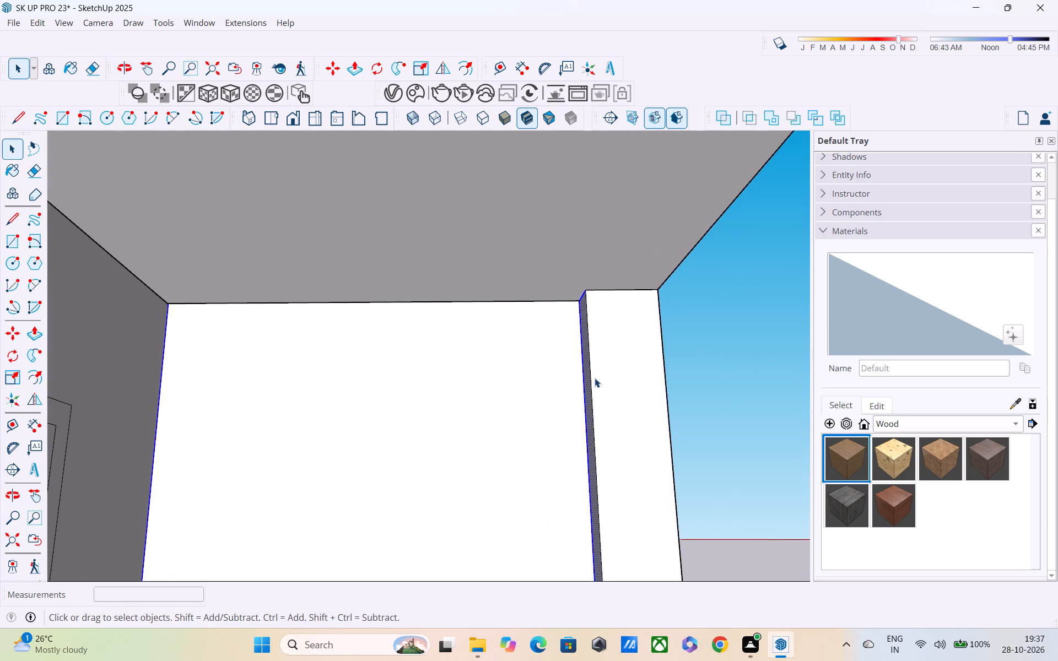
middle_click_drag(595, 378, 708, 411)
scroll(555, 360, "up", 3, "shift")
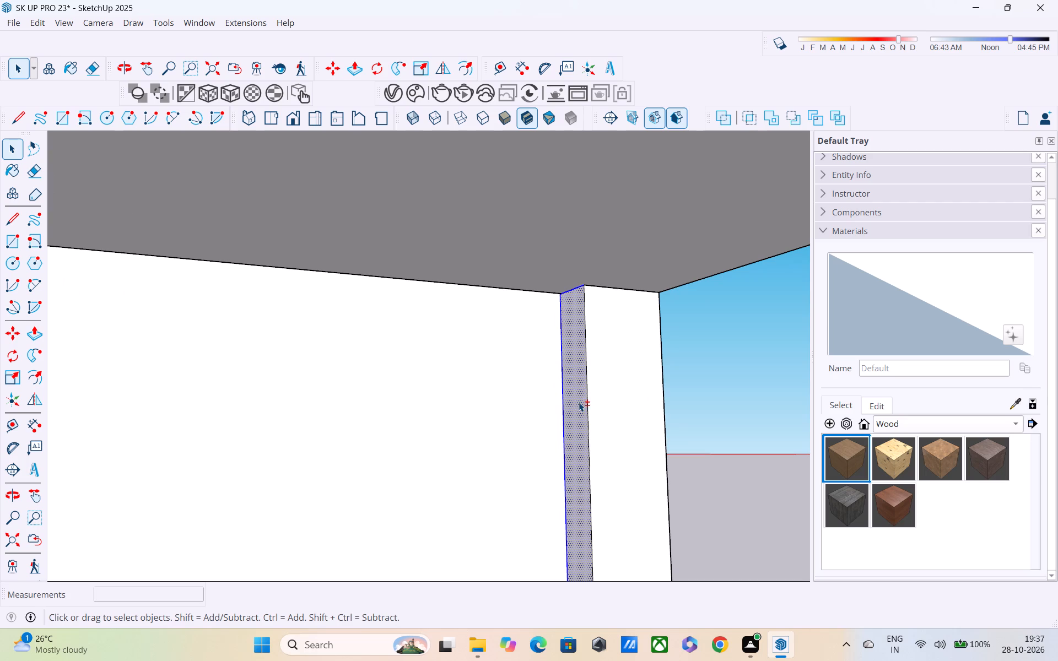
left_click(579, 402, "shift")
left_click(564, 384, "shift")
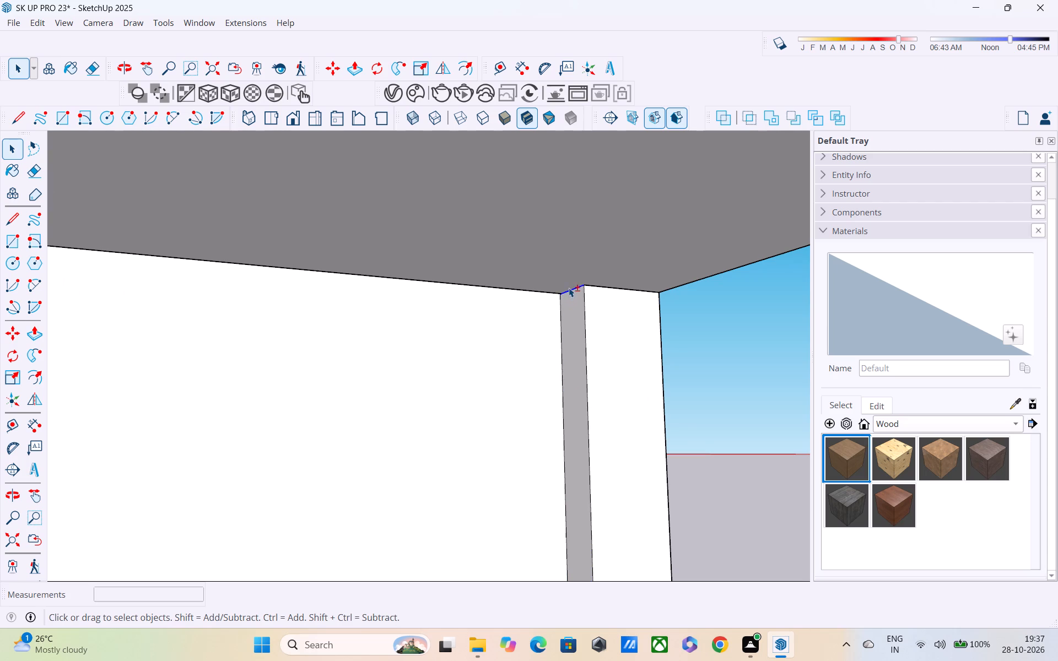
left_click(570, 292, "shift")
Remove the tower's vertical edge at the upper balcony's rear corner from the selection.
middle_click_drag(574, 310, 598, 192, "shift")
scroll(600, 198, "down", 6)
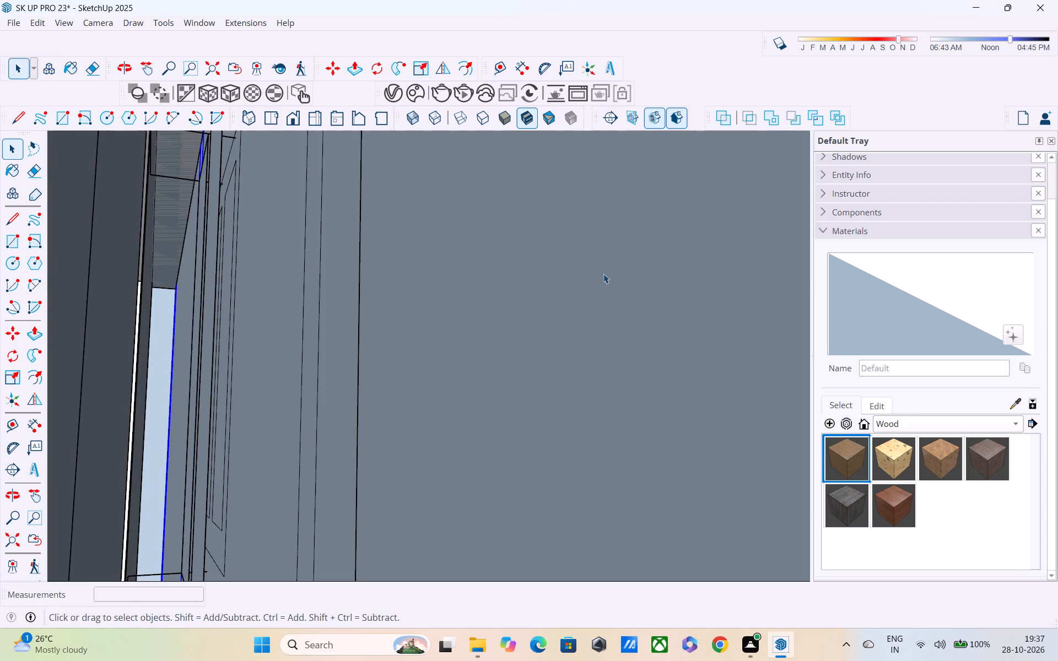
scroll(598, 317, "down", 2)
middle_click_drag(597, 321, 208, 332, "shift")
scroll(210, 339, "down", 5)
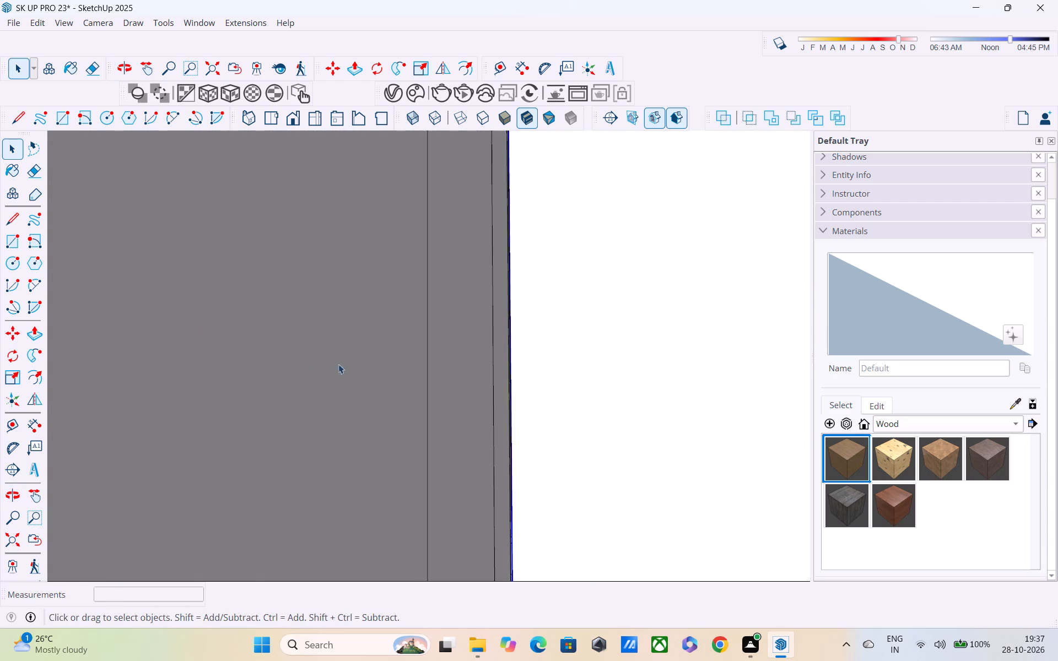
scroll(404, 372, "down", 3)
left_click(16, 539)
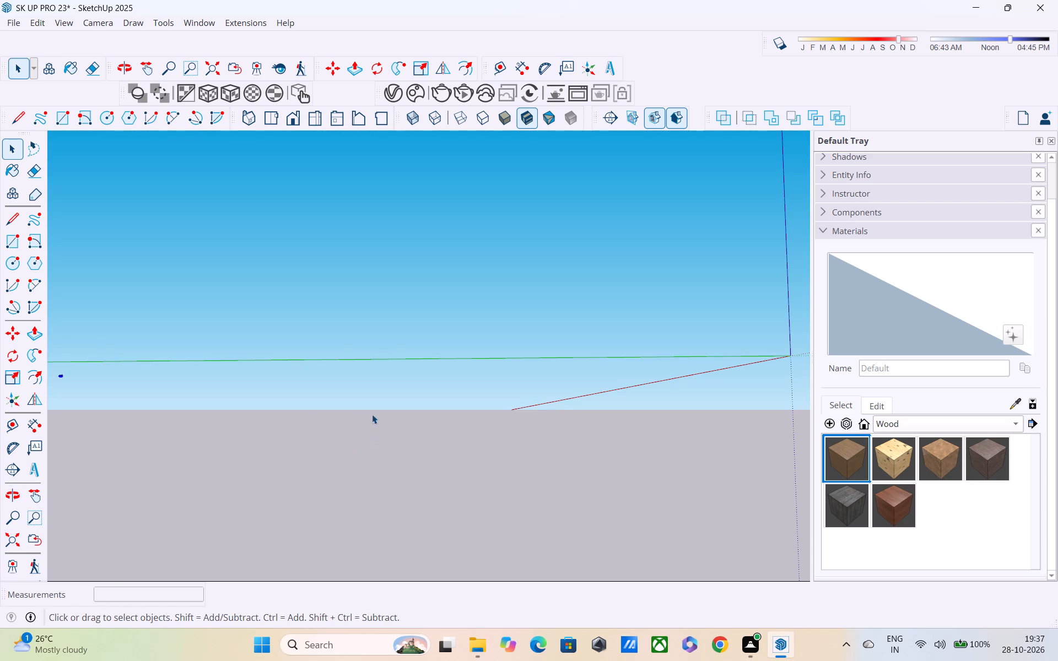
scroll(133, 373, "up", 4)
middle_click_drag(114, 377, 612, 390, "shift")
scroll(525, 403, "up", 6)
scroll(535, 364, "down", 1)
scroll(535, 364, "up", 4)
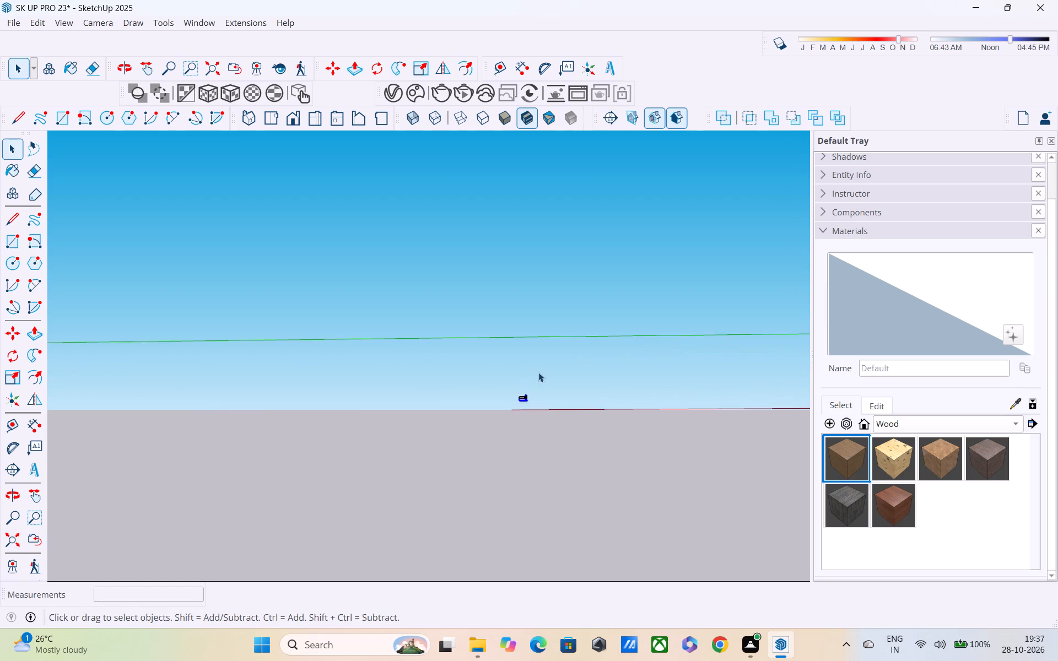
scroll(538, 372, "up", 9)
scroll(520, 419, "up", 1)
middle_click_drag(522, 409, 537, 370, "shift")
scroll(539, 377, "up", 10)
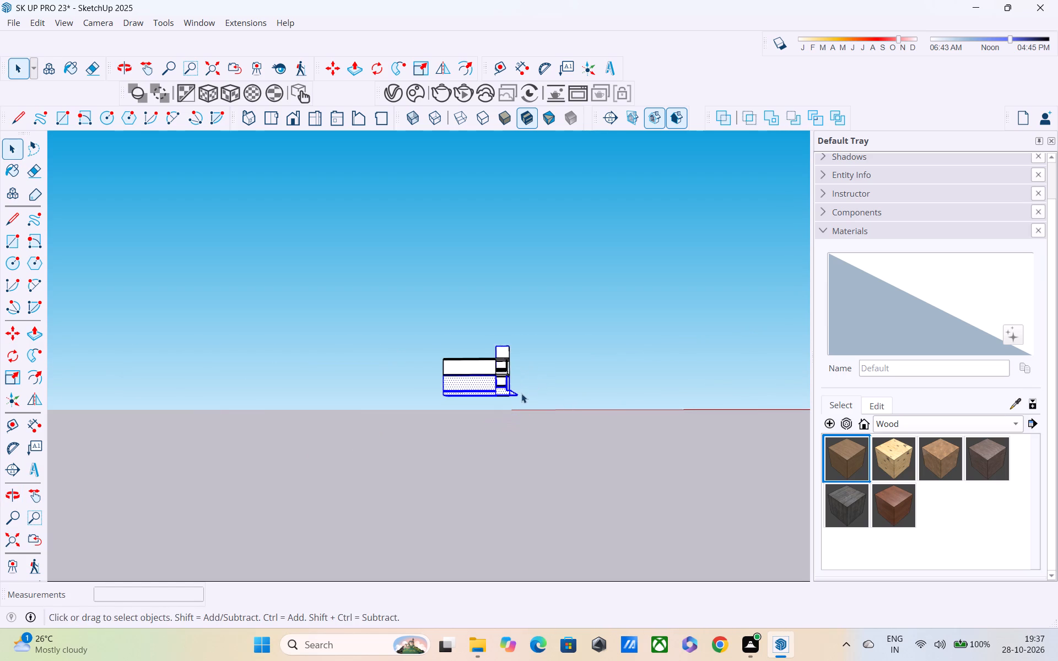
scroll(521, 393, "up", 1)
middle_click_drag(517, 392, 474, 405)
scroll(482, 388, "up", 5)
scroll(572, 372, "up", 6)
middle_click_drag(555, 380, 370, 435)
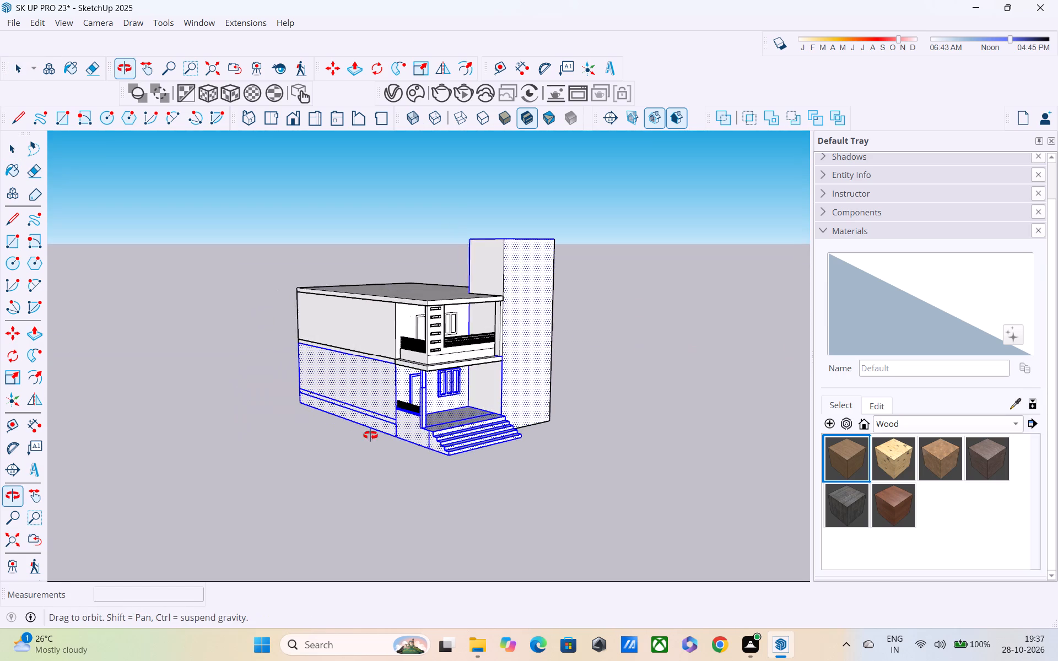
middle_click_drag(370, 435, 369, 432)
scroll(380, 411, "up", 5)
scroll(435, 382, "up", 3)
middle_click_drag(529, 369, 548, 464, "shift")
scroll(579, 334, "up", 4, "shift")
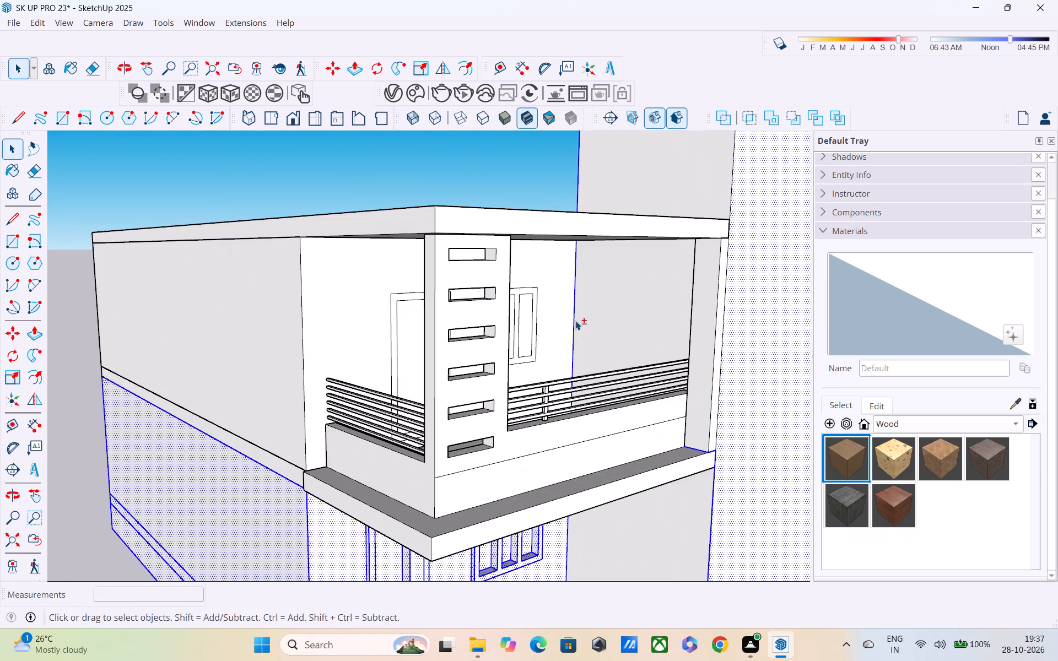
left_click(575, 301, "shift")
Remove the inner vertical edge at the open end of the tower's balcony-side wall above the roof from the selection.
scroll(575, 303, "down", 4)
middle_click_drag(575, 308, 678, 467)
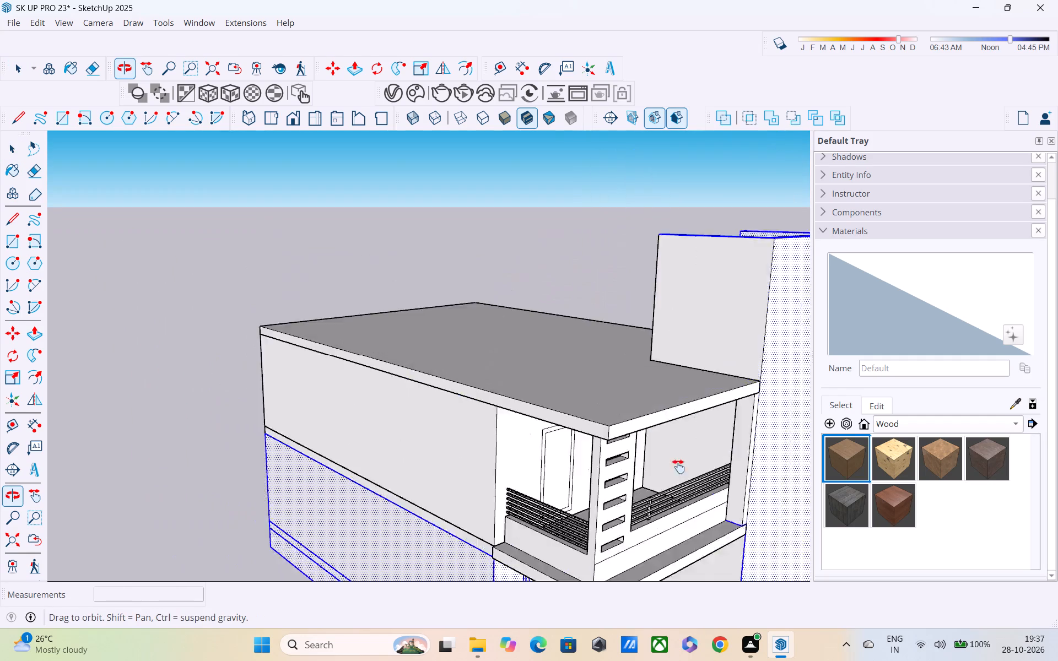
middle_click_drag(678, 467, 700, 459)
middle_click_drag(687, 442, 368, 523, "shift")
middle_click_drag(415, 451, 672, 551)
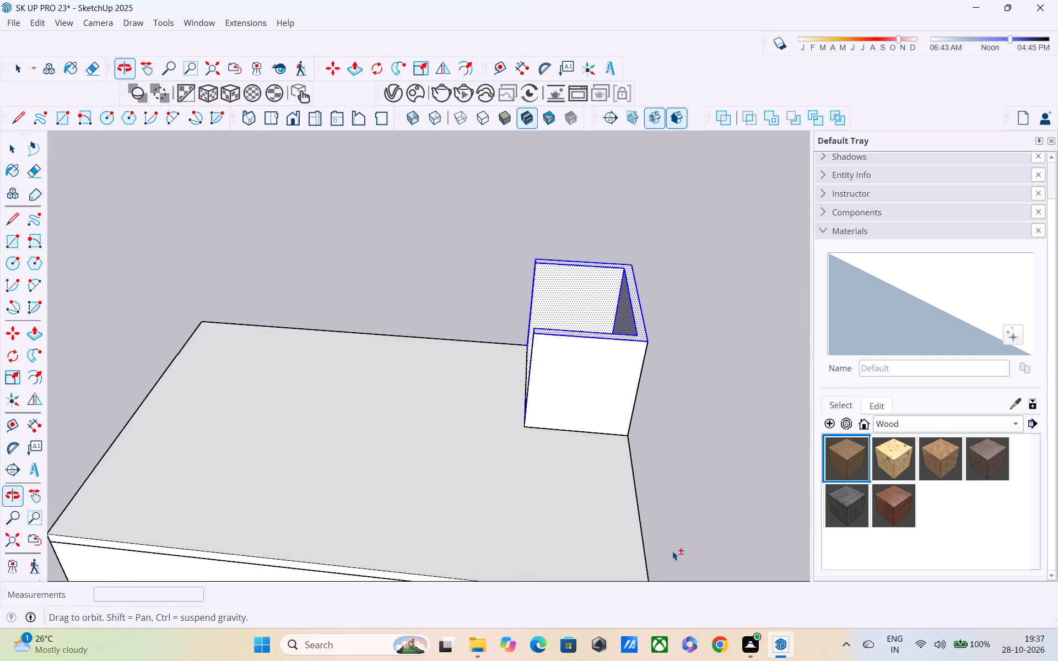
middle_click_drag(672, 551, 668, 559)
scroll(585, 354, "up", 4, "shift")
middle_click_drag(579, 346, 711, 378)
scroll(636, 326, "up", 3, "shift")
middle_click_drag(602, 321, 623, 330)
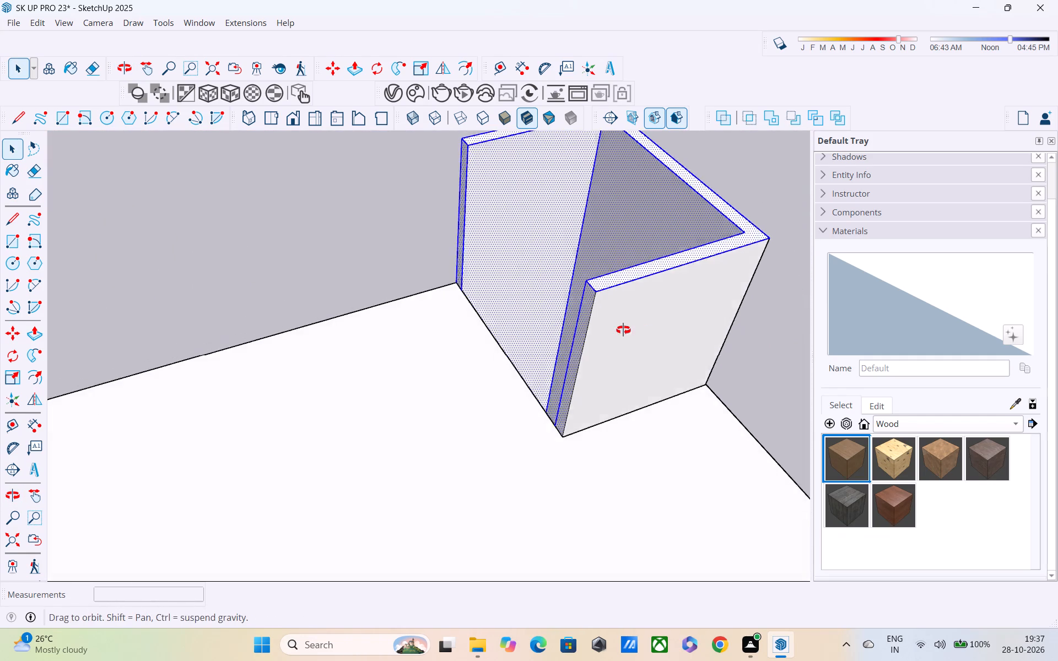
middle_click_drag(623, 330, 763, 324)
left_click(649, 273, "shift")
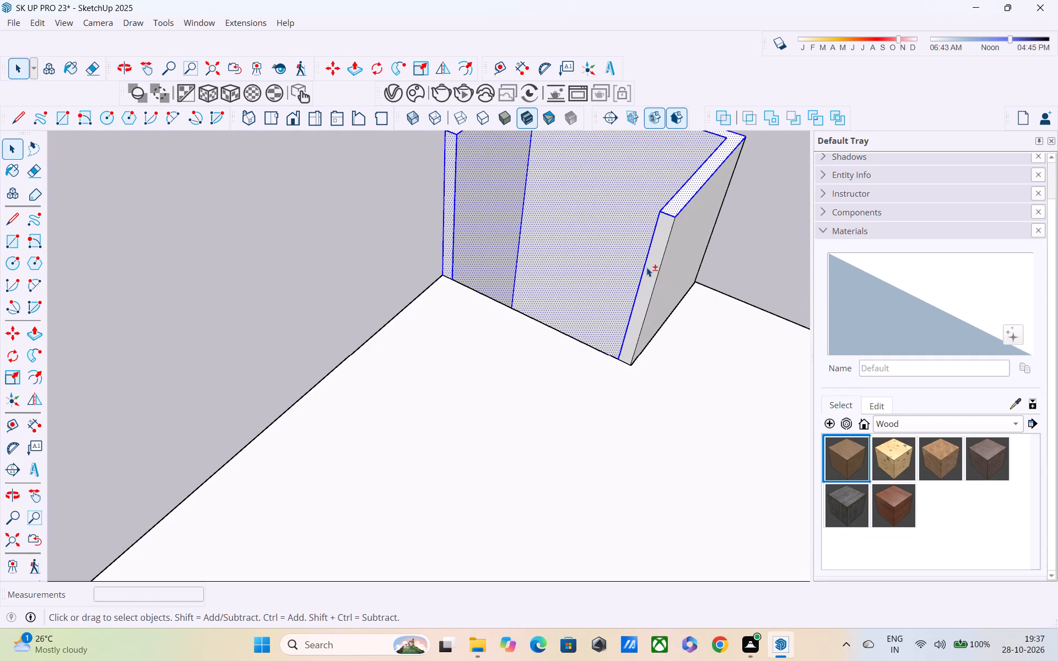
left_click(645, 263, "shift")
Remove the tower's top face and the top edges of its balcony-side and front walls from the selection.
middle_click_drag(652, 284, 657, 441, "shift")
scroll(657, 388, "up", 3, "shift")
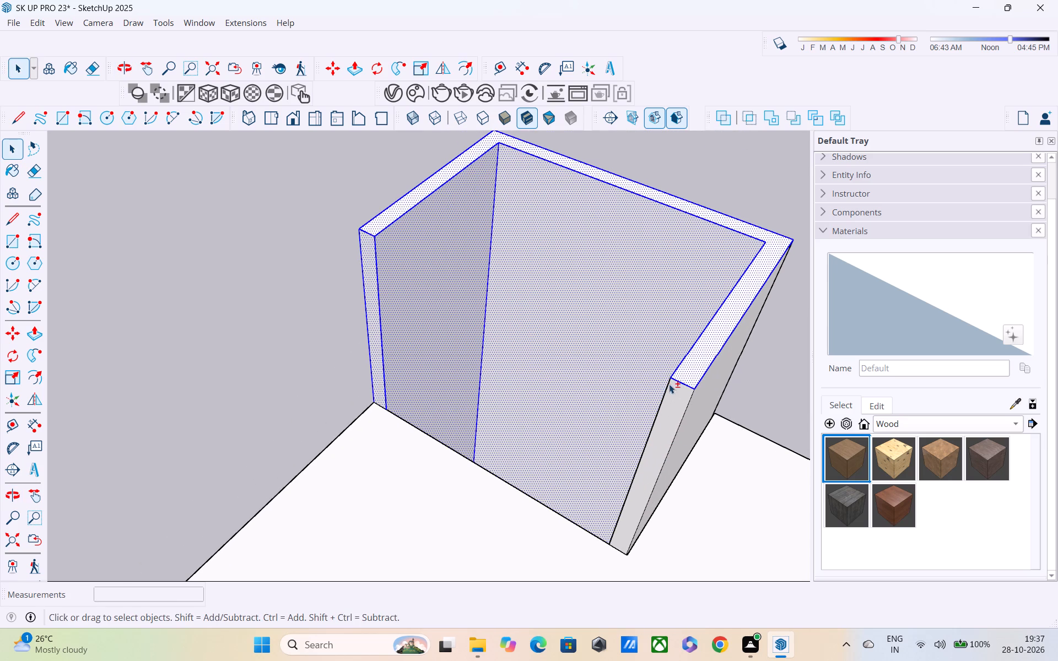
left_click(690, 387, "shift")
left_click(690, 370, "shift")
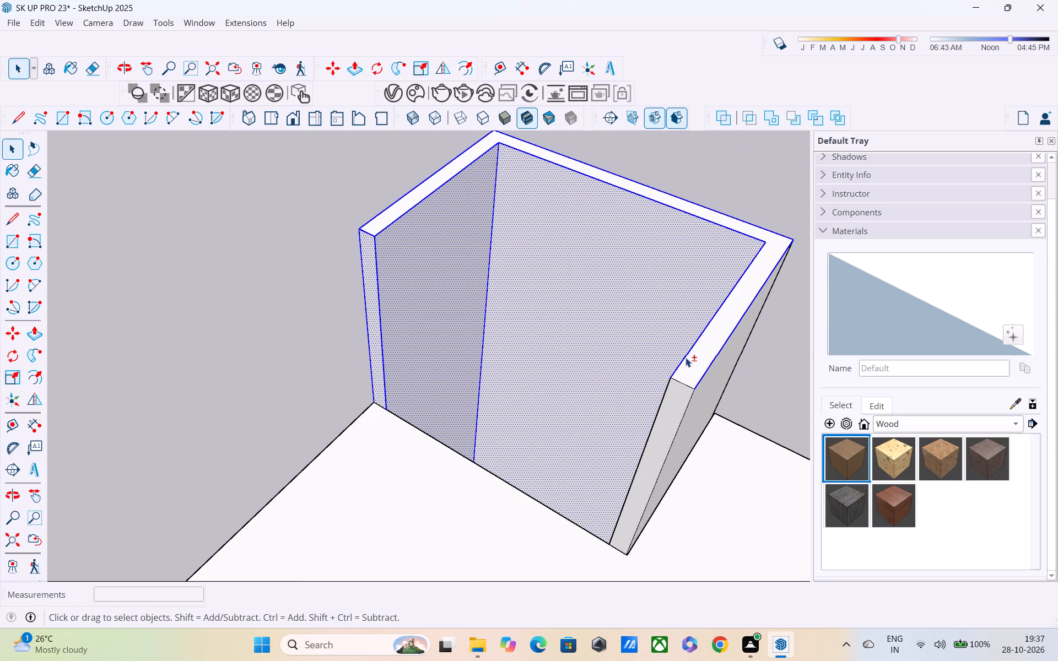
left_click(685, 357, "shift")
left_click(701, 377, "shift")
middle_click_drag(701, 378, 545, 615)
scroll(566, 439, "up", 2, "shift")
left_click(642, 422, "shift")
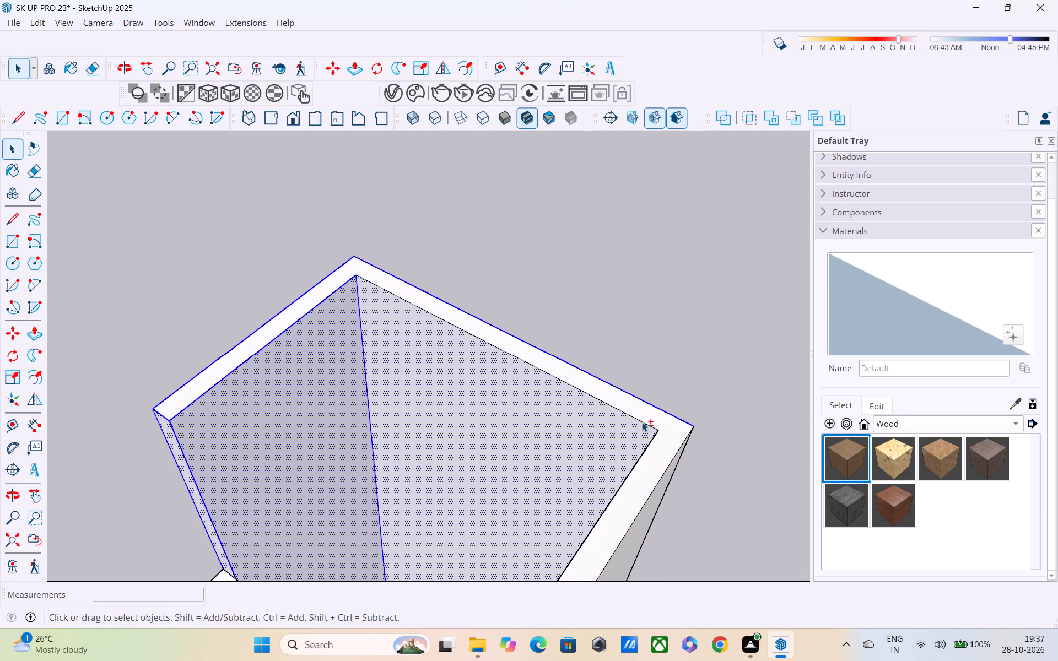
left_click(655, 406, "shift")
Remove the tower's inner front face and the vertical inner corner edge beside the outer side wall from the selection.
middle_click_drag(643, 420, 904, 380, "shift")
left_click(586, 427, "shift")
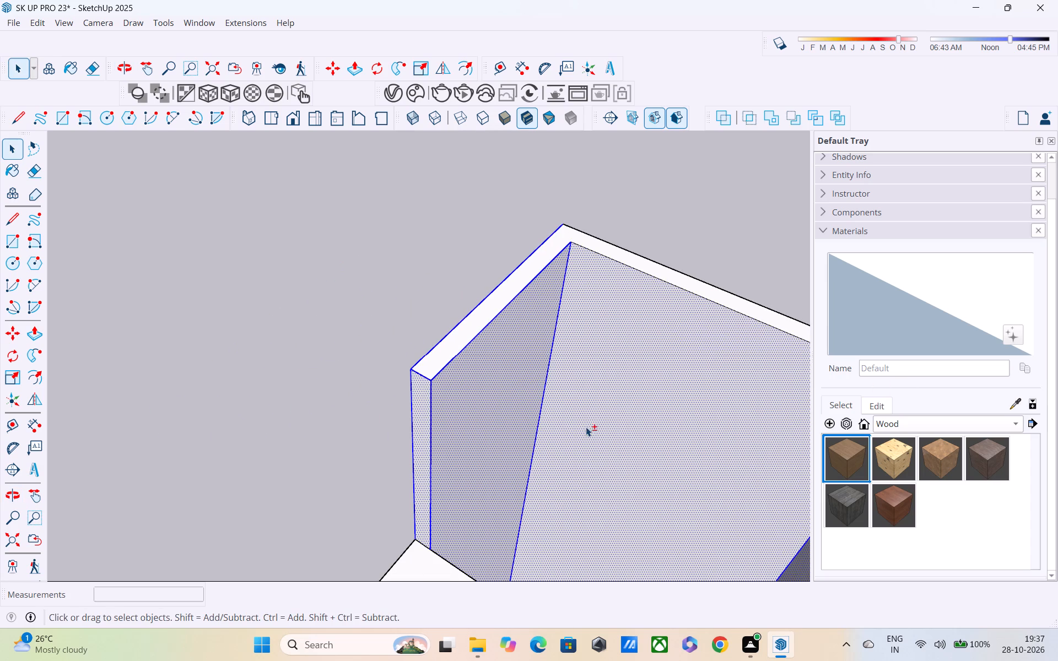
left_click(550, 381, "shift")
left_click(544, 384, "shift")
left_click(568, 404, "shift")
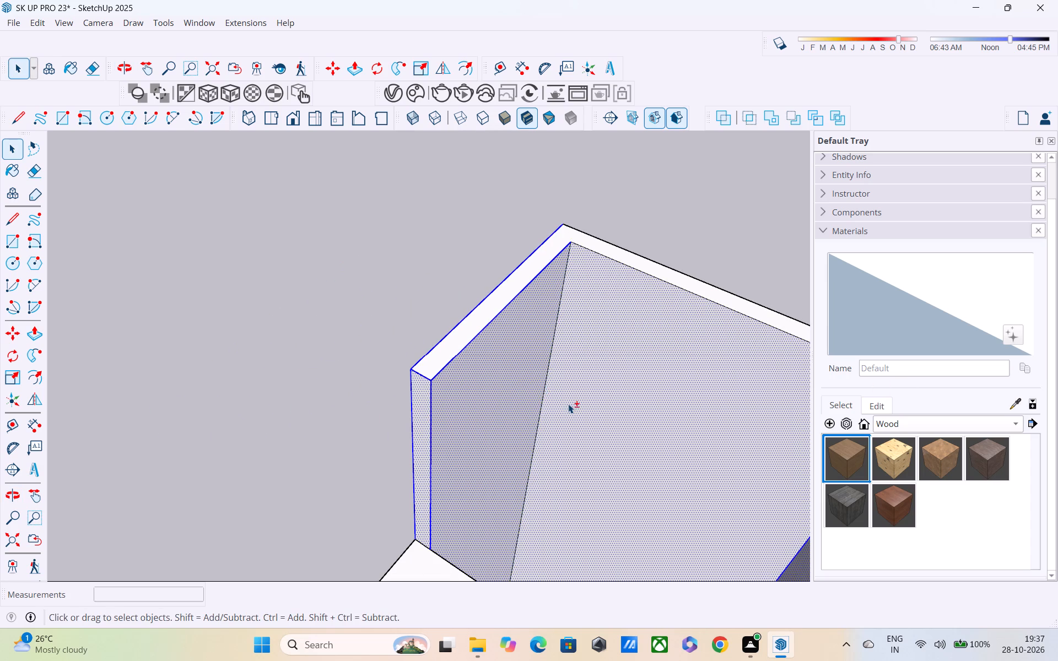
Remove the inner face, narrow end face and vertical end edges of the tower's outer side wall from the selection.
left_click(443, 425, "shift")
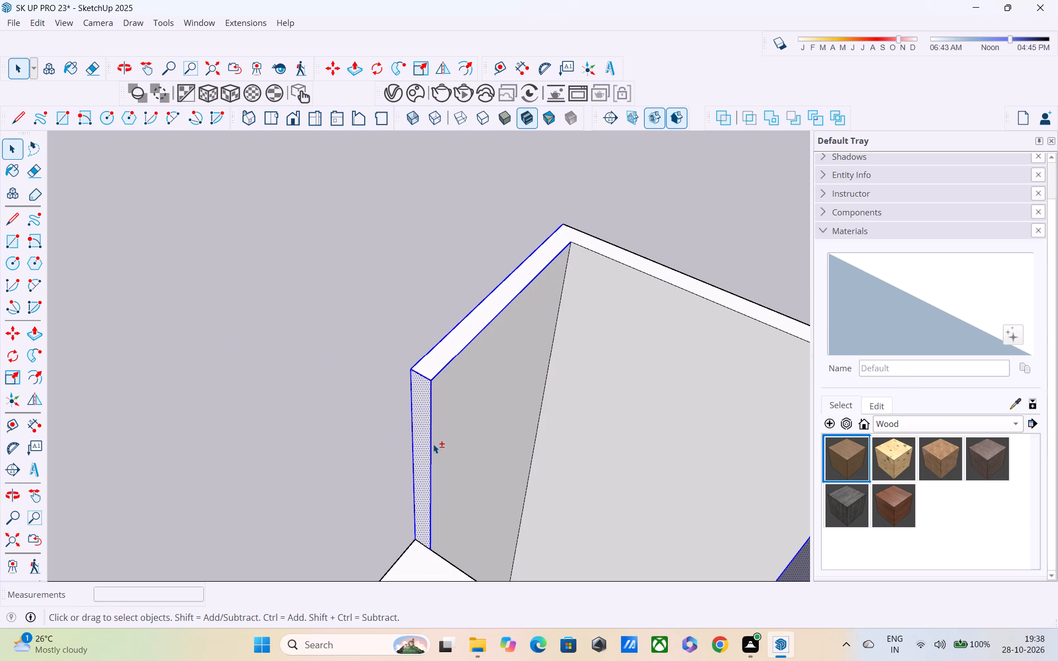
left_click(433, 445, "shift")
left_click(422, 445, "shift")
middle_click_drag(421, 446, 742, 425, "shift")
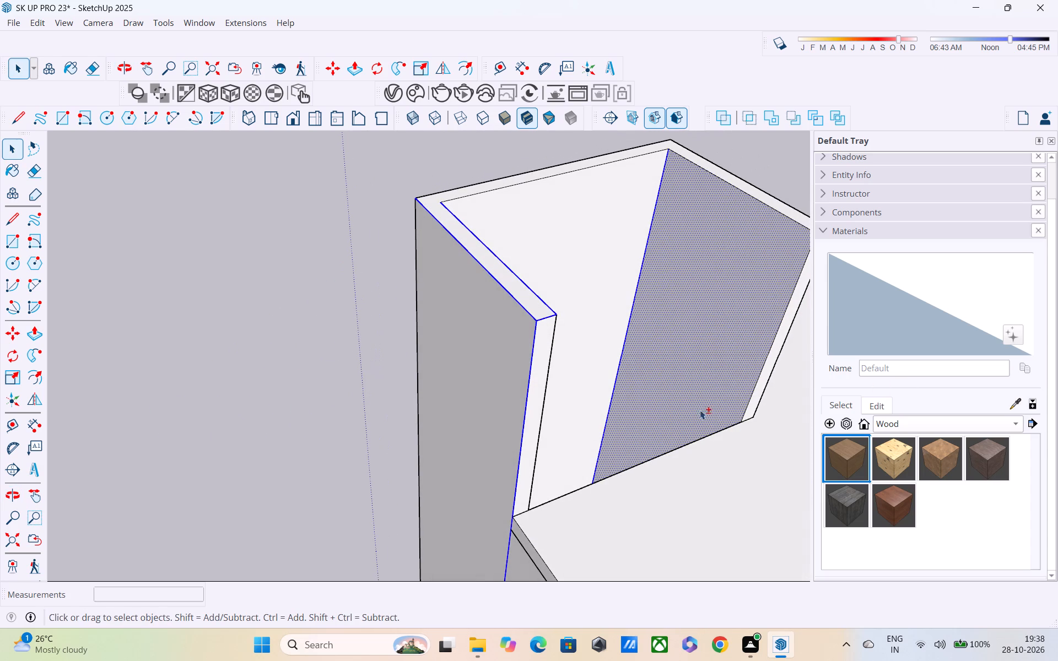
left_click(528, 371, "shift")
left_click(529, 382, "shift")
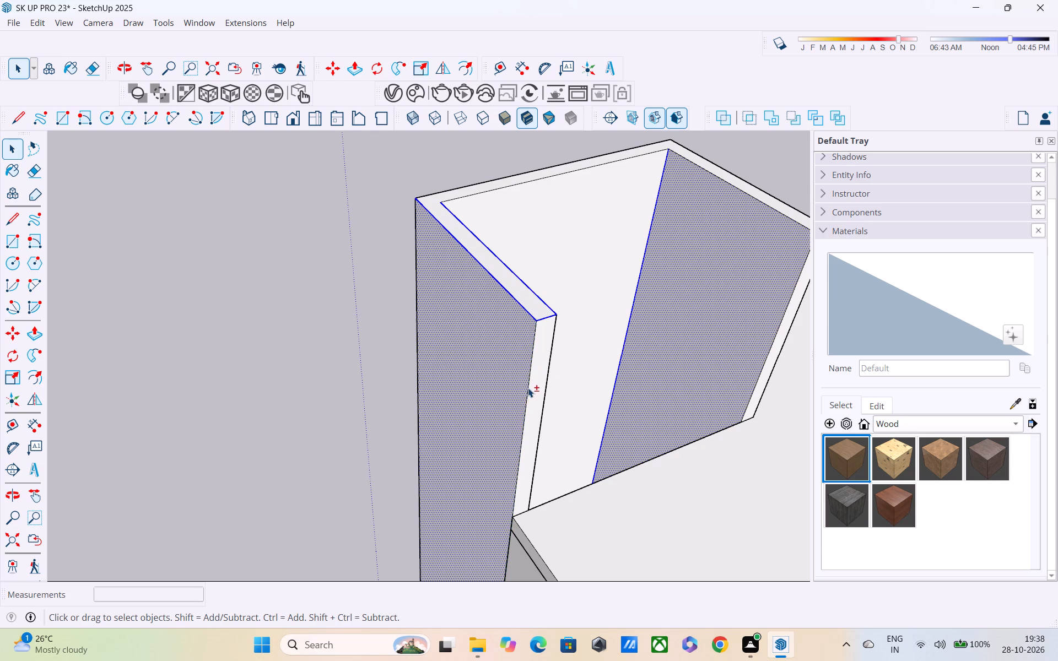
left_click(518, 398, "shift")
Remove the two long top edges of the tower's outer side wall from the selection.
middle_click_drag(511, 425, 668, 306, "shift")
middle_click_drag(673, 344, 679, 231)
scroll(661, 289, "down", 4)
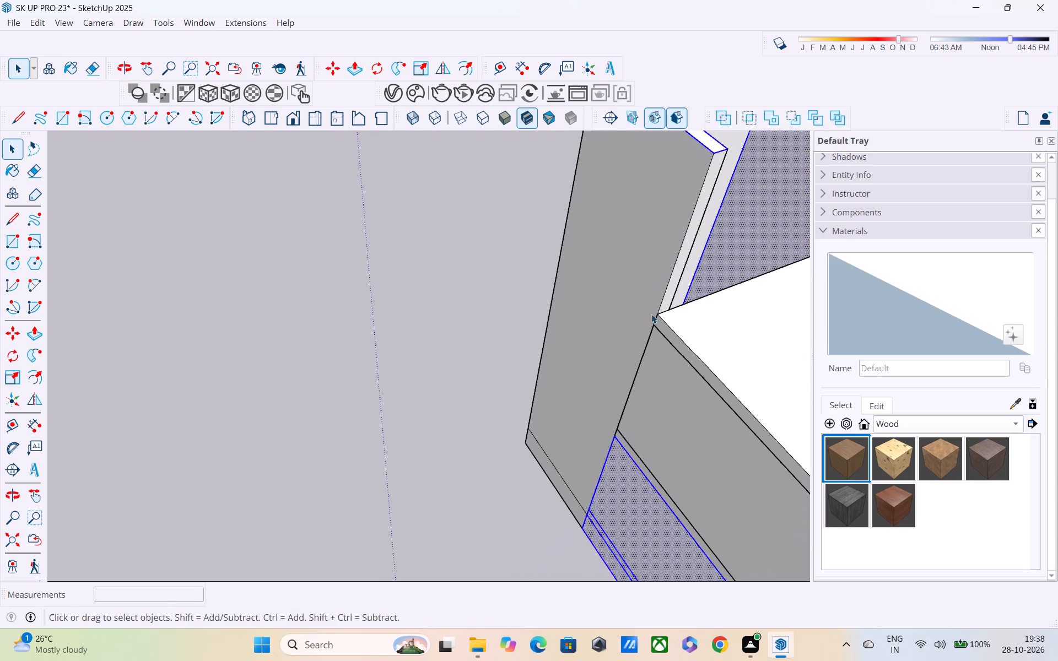
middle_click_drag(625, 342, 575, 579)
scroll(575, 577, "up", 1, "shift")
scroll(598, 458, "up", 1, "shift")
left_click(621, 436, "shift")
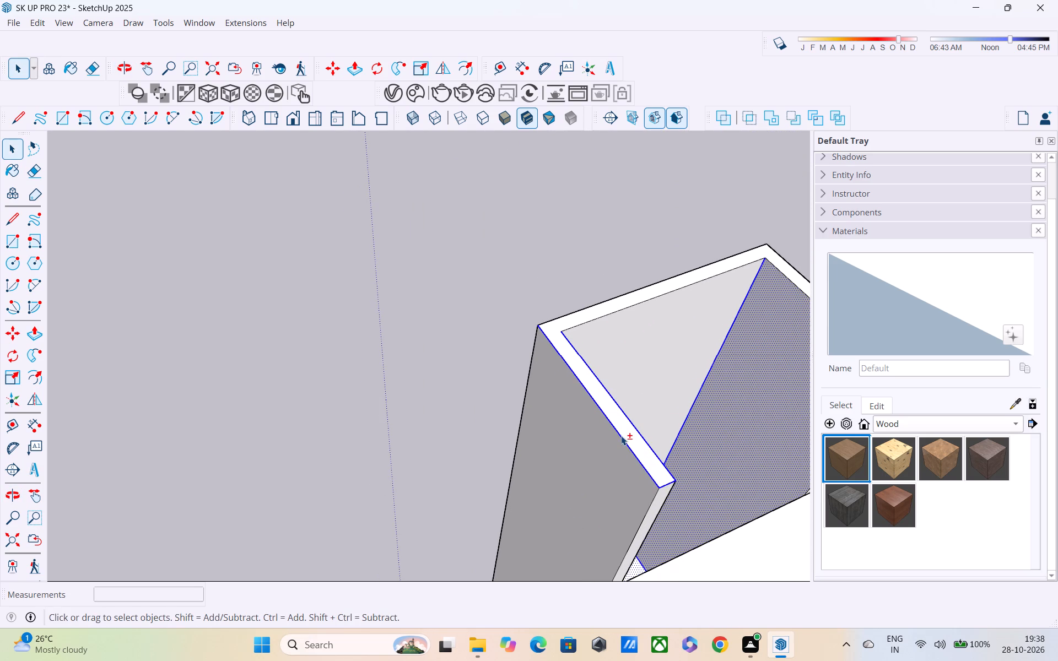
left_click(636, 433, "shift")
Remove the balcony-side wall's inner face, its inner corner edge and the outer side wall's short top end edge from the selection.
middle_click_drag(654, 440, 593, 361)
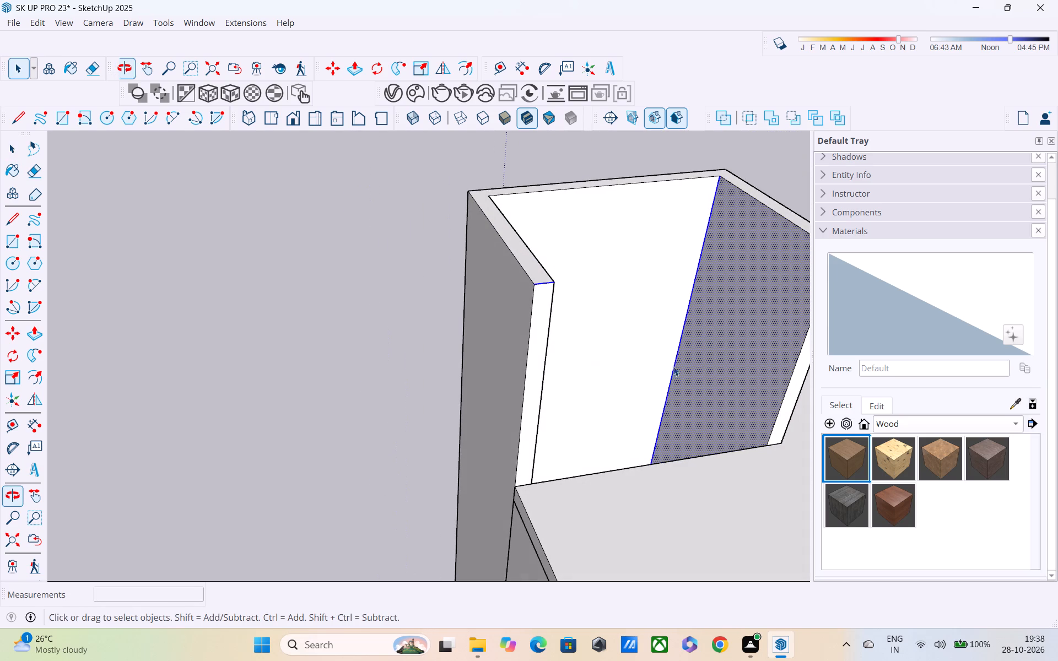
left_click(689, 319, "shift")
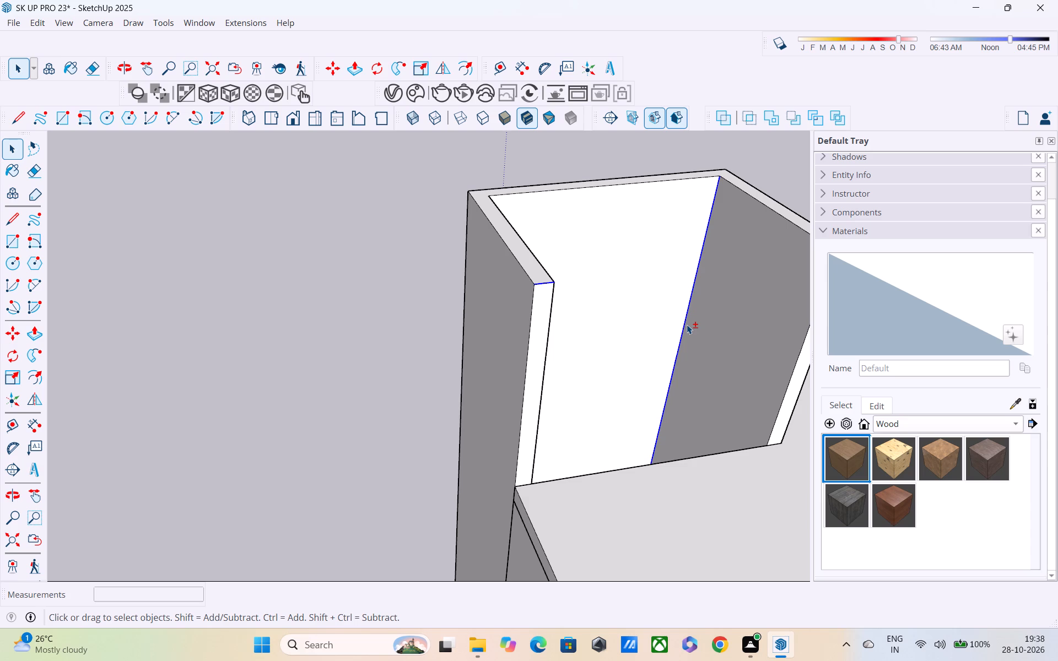
left_click(686, 319, "shift")
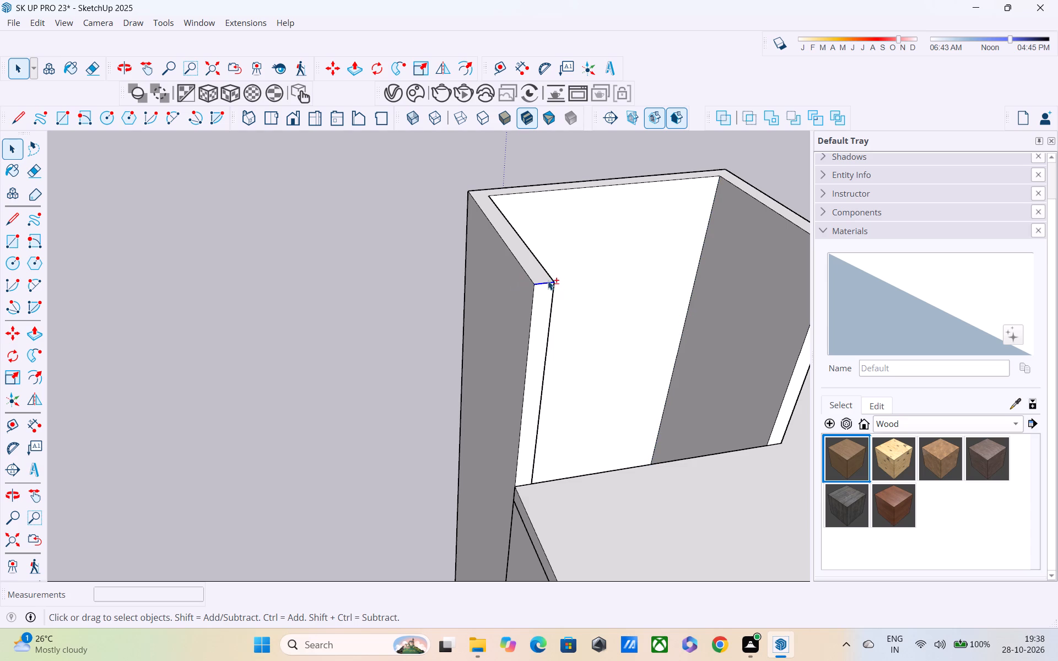
left_click(545, 281, "shift")
left_click(542, 280, "shift")
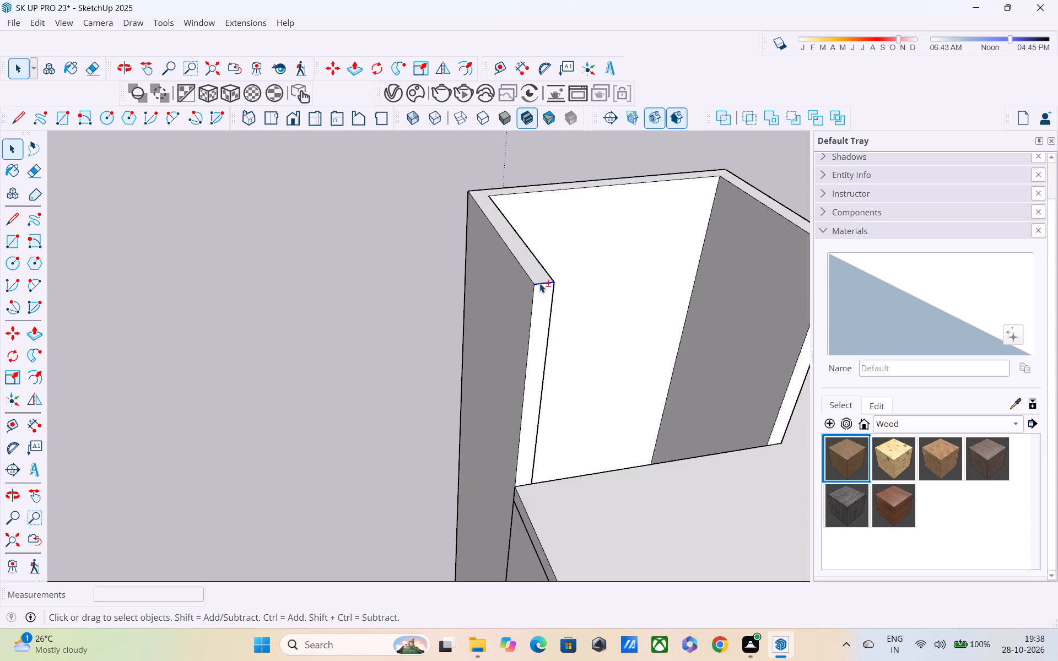
left_click(539, 283, "shift")
Remove the tower's vertical edge beside the lower porch from the selection.
middle_click_drag(546, 289, 1046, 427)
middle_click_drag(514, 404, 628, 517, "shift")
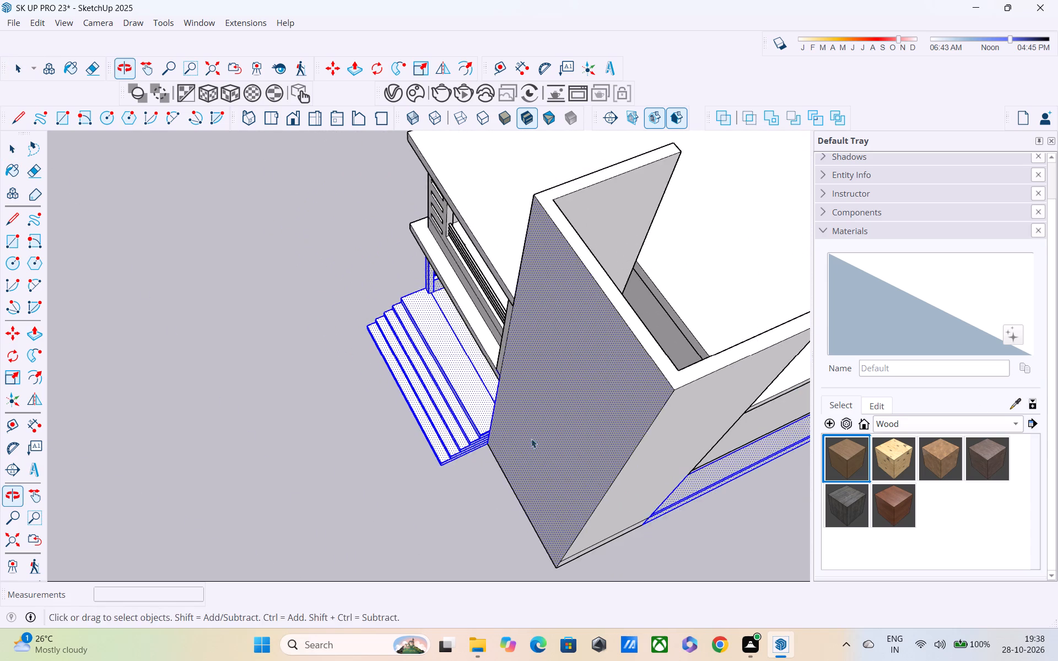
middle_click_drag(531, 438, 767, 285)
middle_click_drag(682, 349, 661, 568, "shift")
middle_click_drag(629, 460, 663, 348)
middle_click_drag(613, 429, 631, 354)
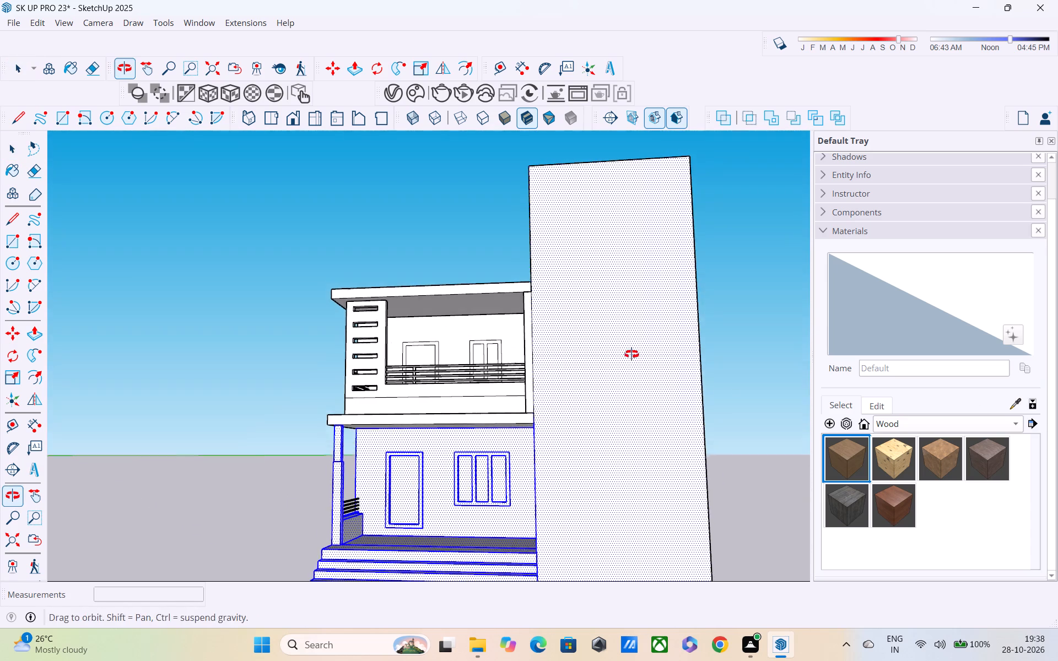
middle_click_drag(631, 354, 632, 354)
scroll(635, 372, "down", 3)
middle_click_drag(587, 431, 886, 422)
scroll(498, 483, "up", 3, "shift")
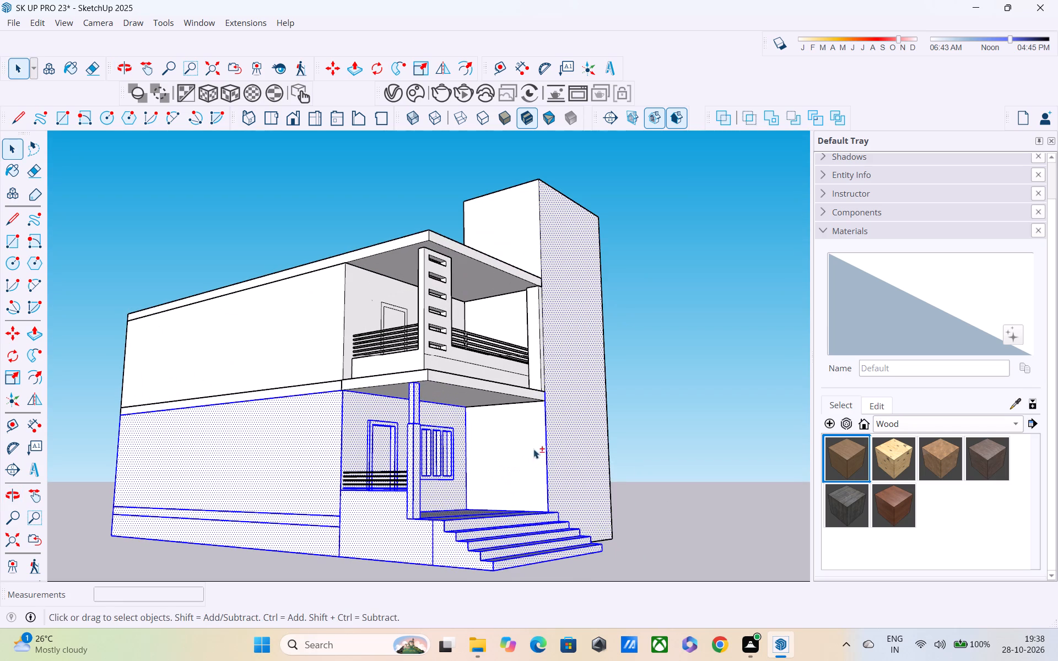
left_click(548, 434, "shift")
Remove the short edge where the upper balcony's pier meets the floor slab beside the tower from the selection.
middle_click_drag(501, 463, 433, 567)
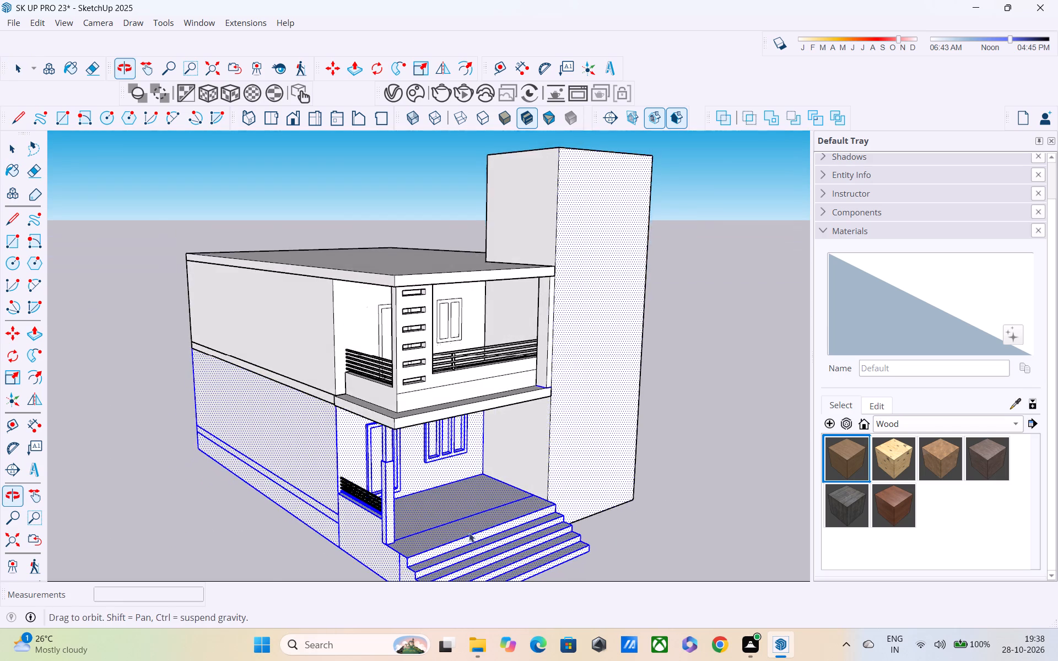
scroll(493, 511, "up", 5)
middle_click_drag(494, 504, 449, 457)
scroll(449, 456, "up", 1)
scroll(448, 454, "down", 5)
scroll(448, 454, "up", 1)
middle_click_drag(448, 454, 463, 375)
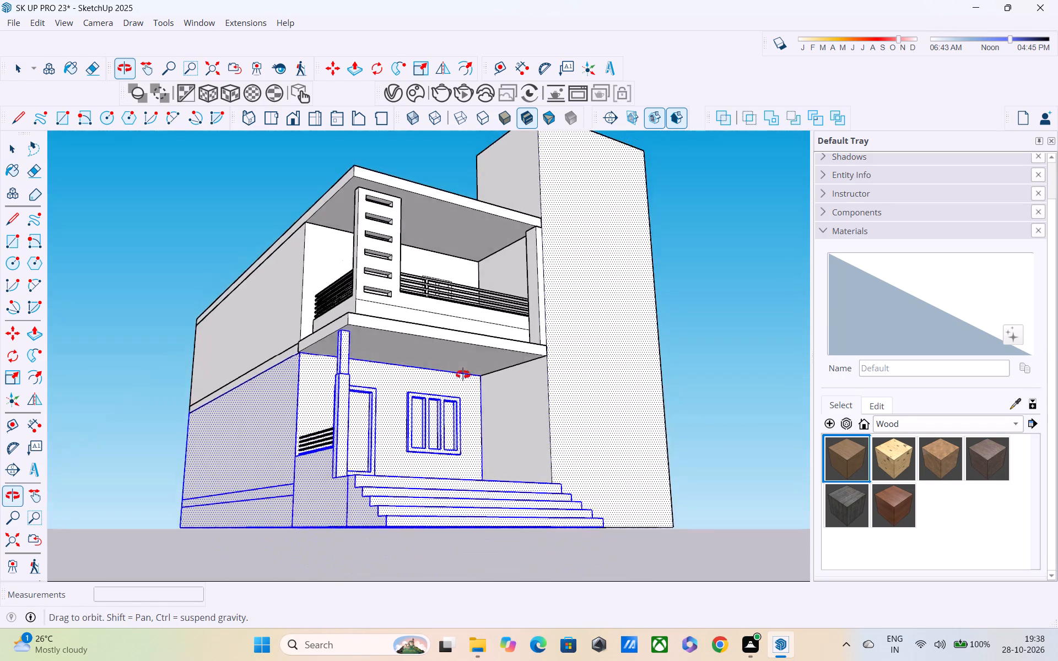
middle_click_drag(463, 375, 463, 373)
scroll(539, 324, "up", 11)
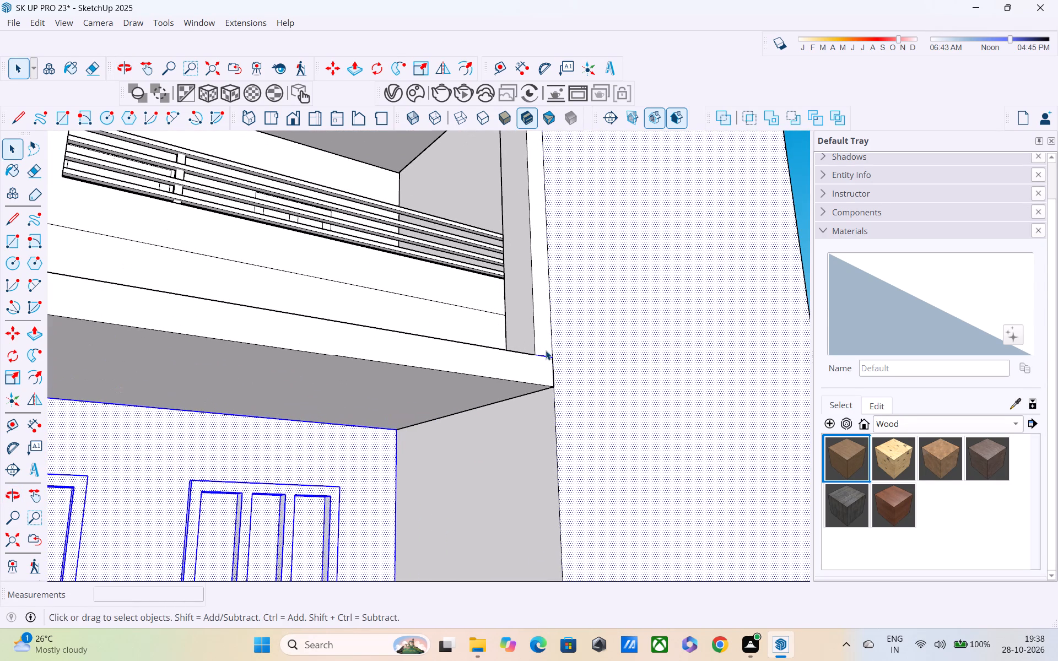
left_click(543, 354, "shift")
Make a group from the selected lower-storey geometry and clear the selection.
scroll(566, 386, "down", 3)
middle_click_drag(565, 436, 563, 343, "shift")
scroll(563, 342, "up", 1, "shift")
scroll(571, 371, "down", 4)
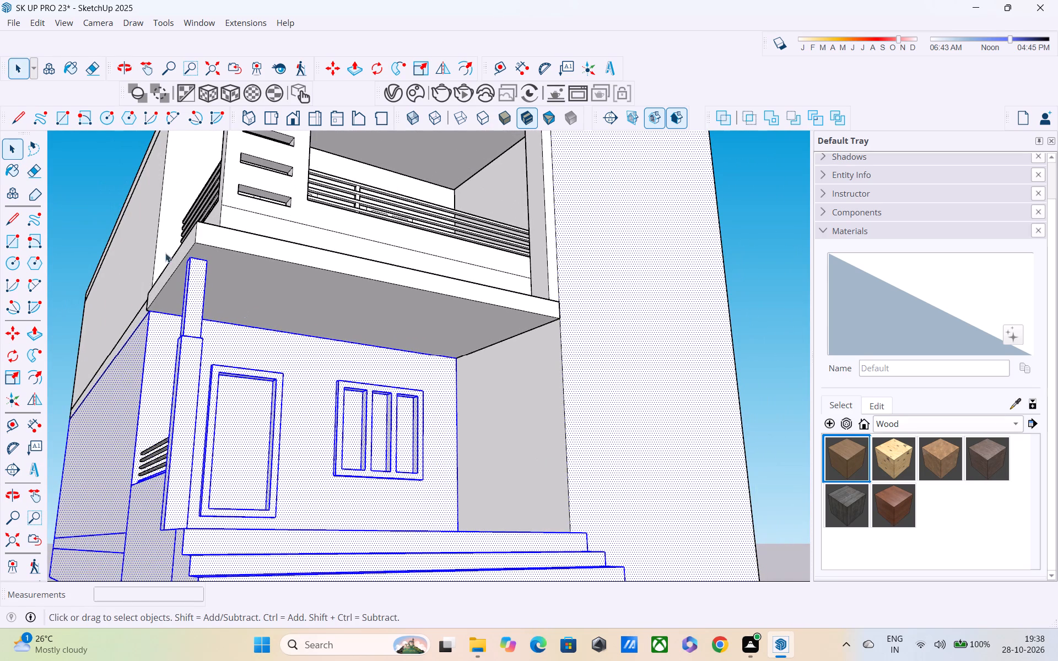
left_click(42, 21)
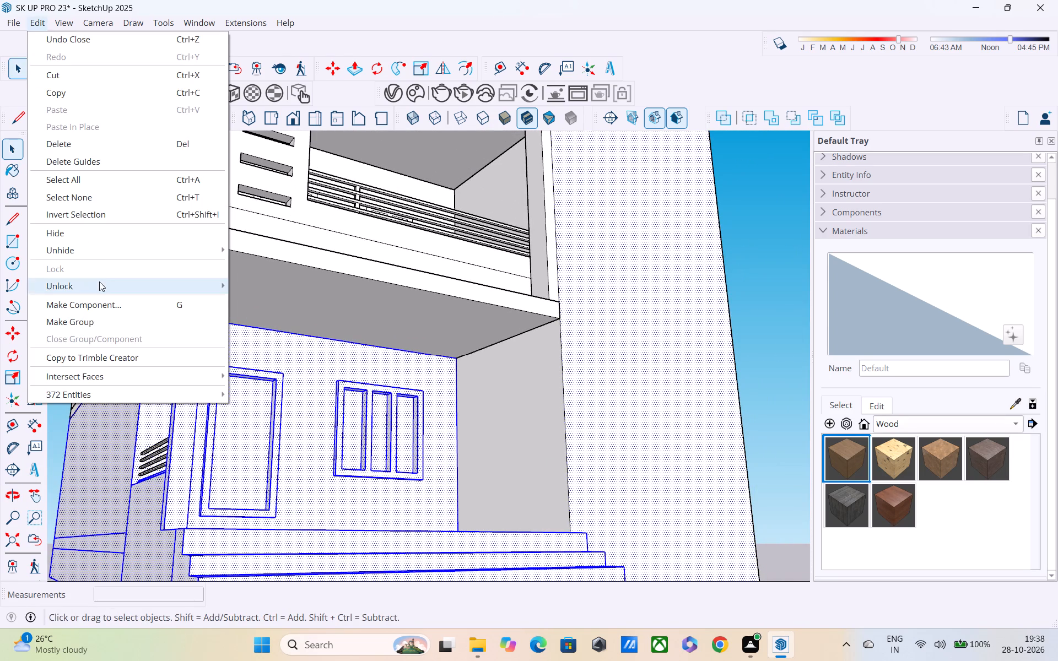
left_click(103, 323)
scroll(320, 392, "down", 4)
key("space")
left_click(720, 270)
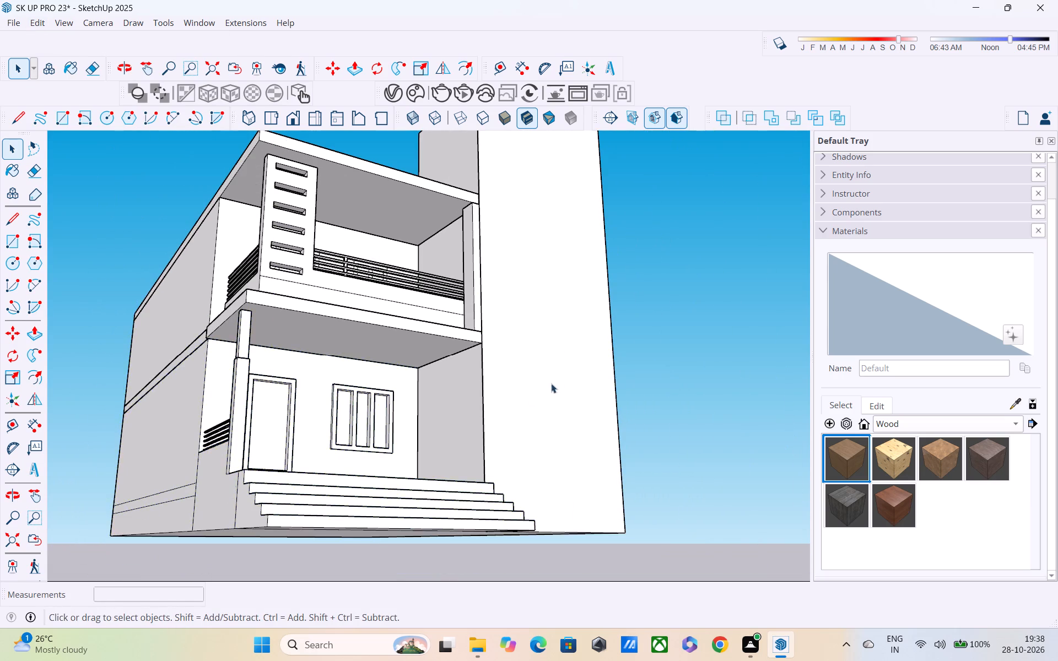
Draw a vertical rectangle about 16' 3" by 6' 2 1/2" across the porch front, from the tower wall to the corner column.
middle_click_drag(546, 396, 350, 497)
scroll(338, 473, "down", 4)
scroll(337, 472, "up", 1)
middle_click_drag(336, 472, 219, 465)
scroll(266, 456, "up", 4)
scroll(455, 436, "up", 1)
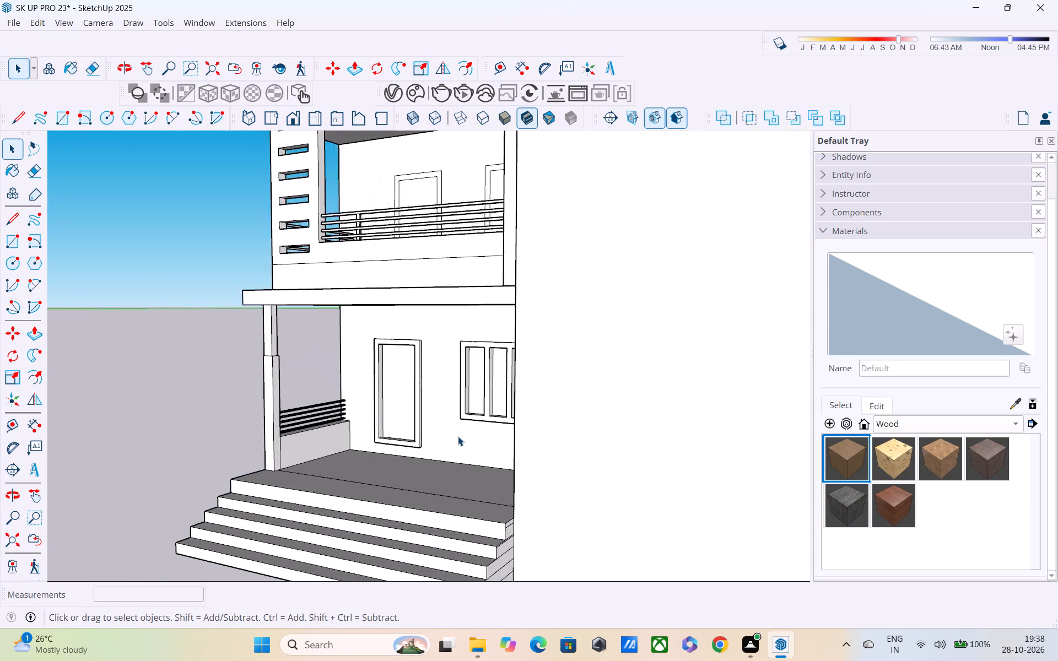
scroll(458, 436, "up", 1)
middle_click_drag(460, 436, 870, 473)
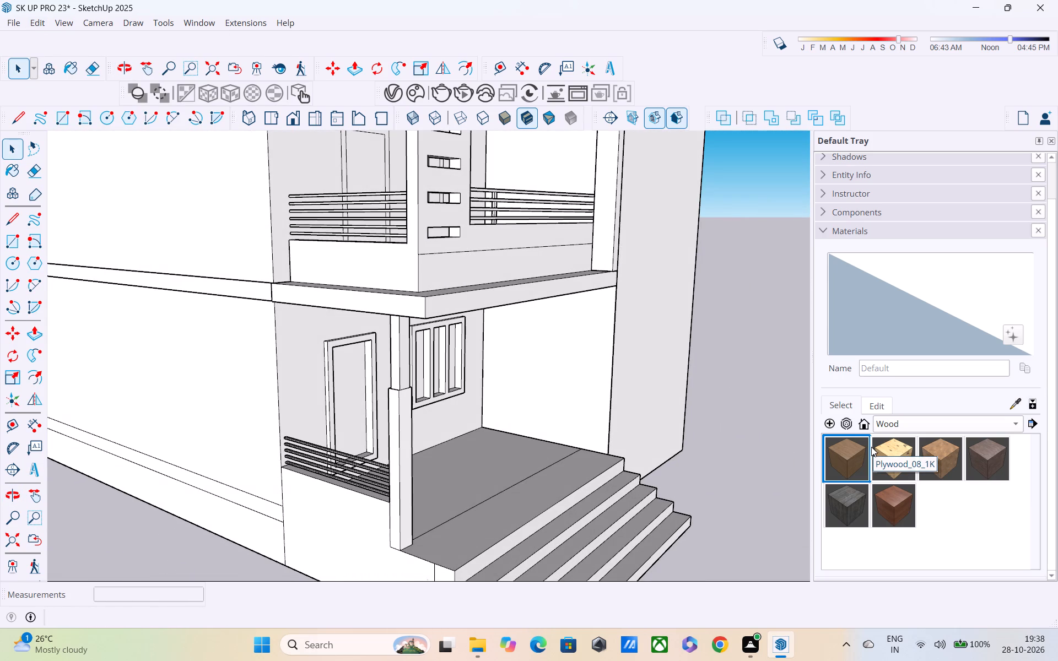
key("r")
scroll(759, 455, "up", 2)
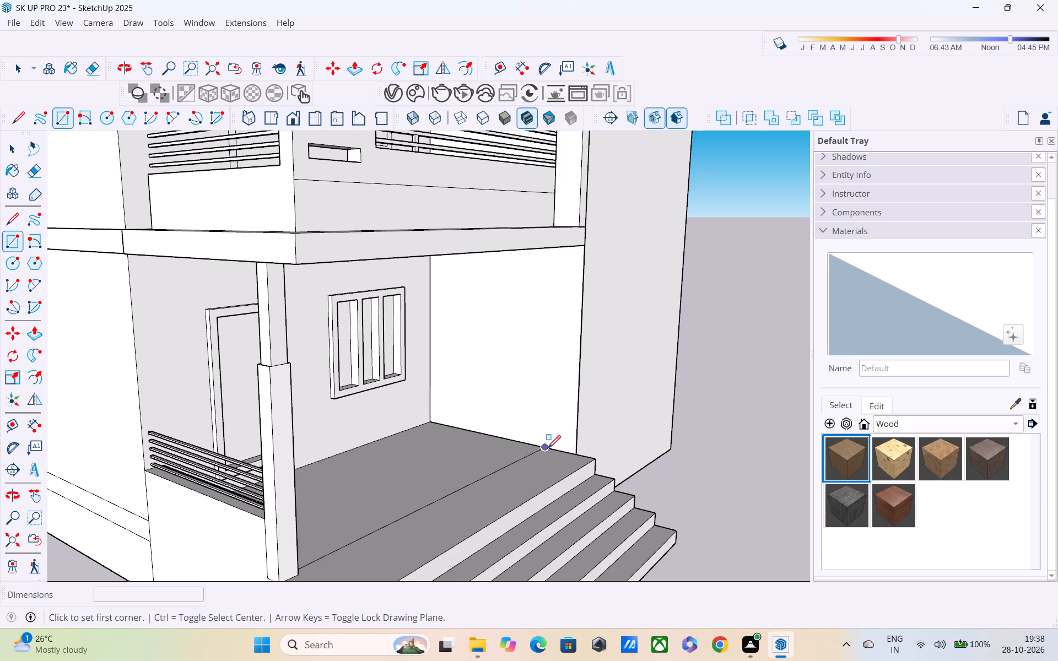
left_click(547, 449)
scroll(361, 514, "down", 1)
middle_click_drag(360, 513, 588, 457, "shift")
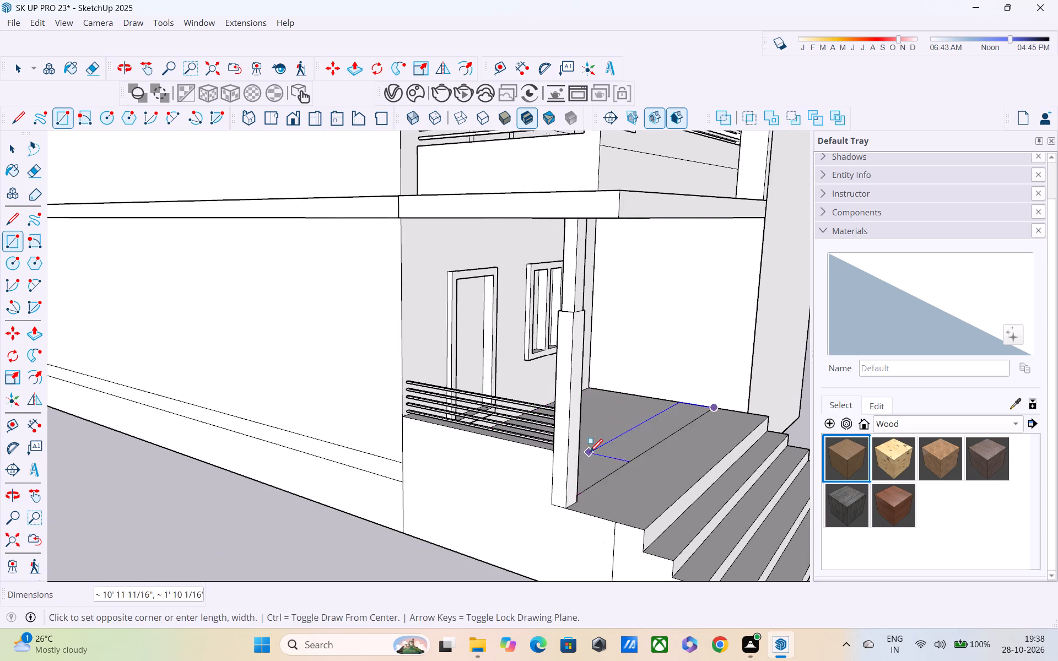
middle_click_drag(590, 453, 283, 490)
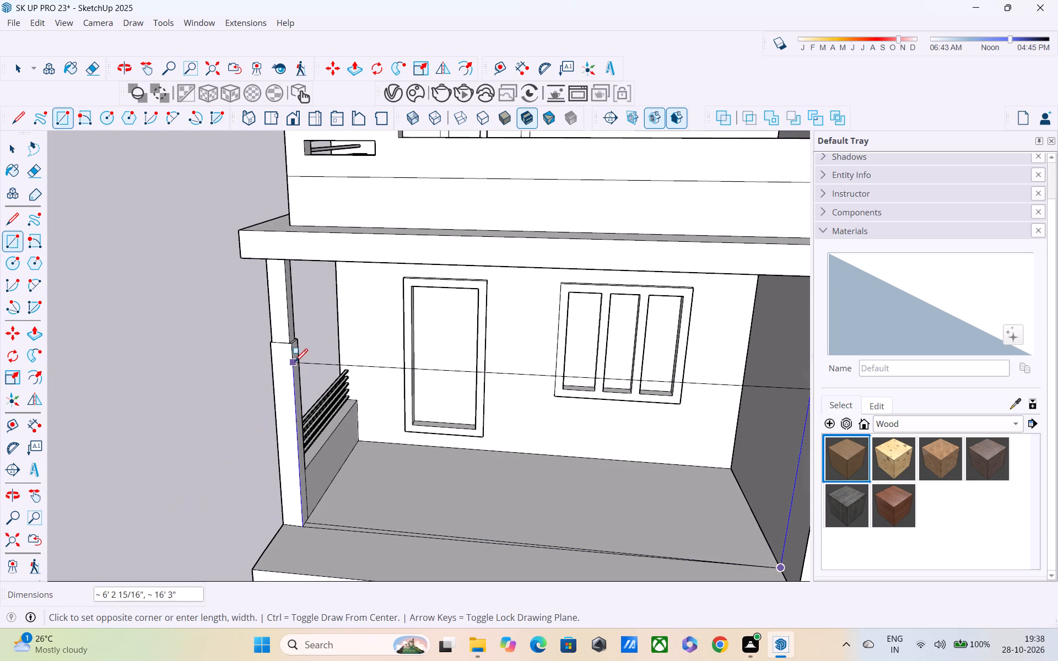
middle_click_drag(295, 362, 180, 357)
scroll(303, 358, "up", 2)
scroll(282, 369, "down", 2)
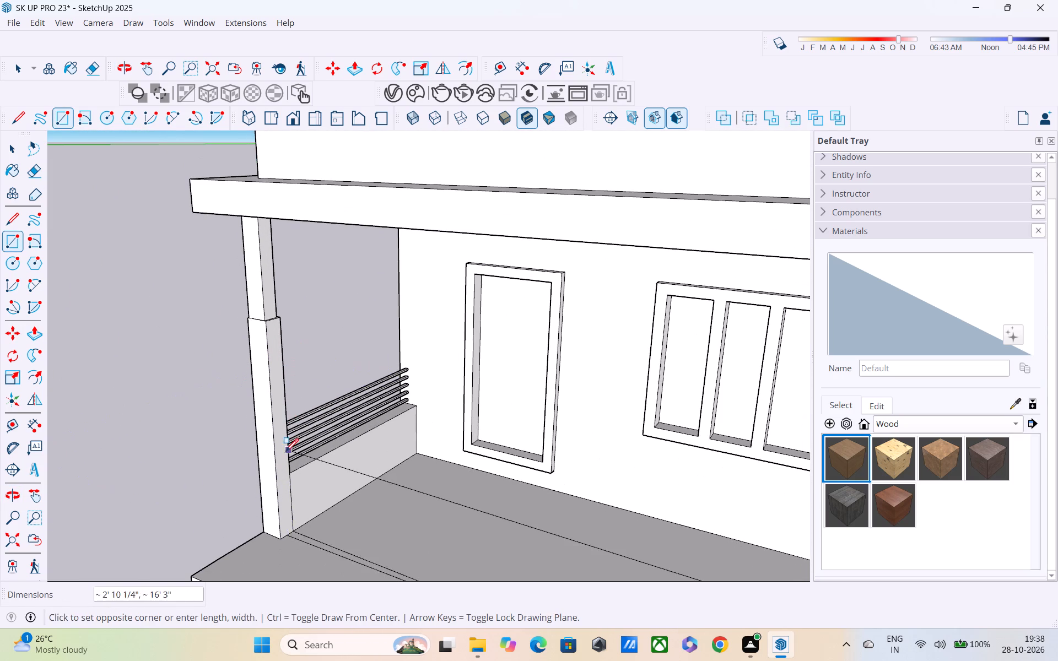
left_click(275, 345)
Push/Pull the new rectangular face across the porch front to a thickness of 2".
middle_click_drag(307, 397, 433, 314)
scroll(445, 317, "down", 5)
key("space")
left_click(490, 369)
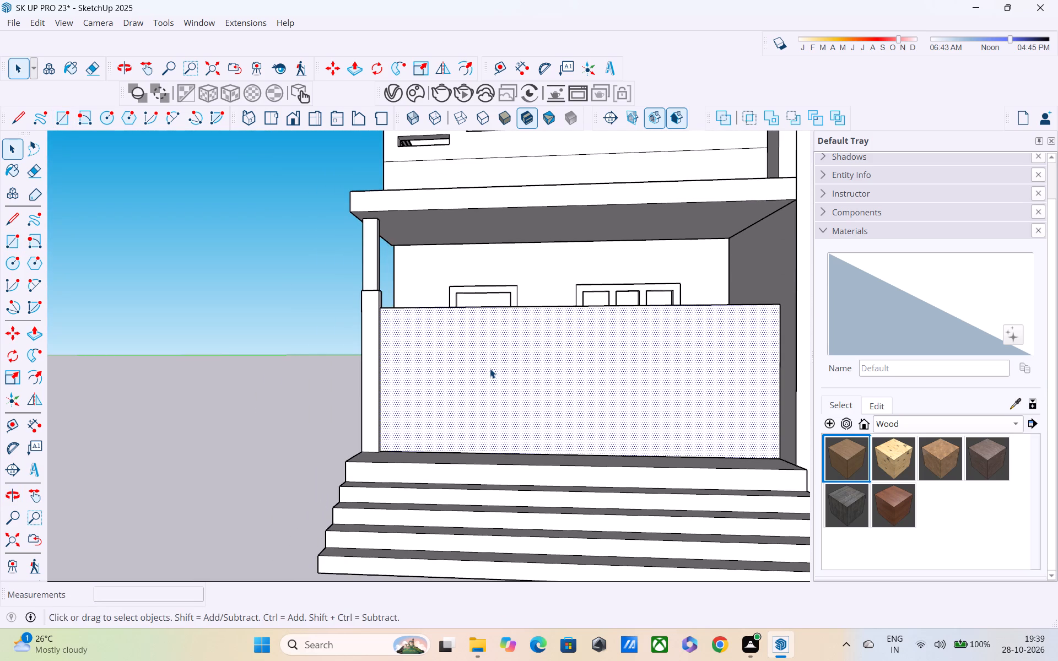
key("p")
left_click(490, 362)
middle_click_drag(494, 362, 493, 389)
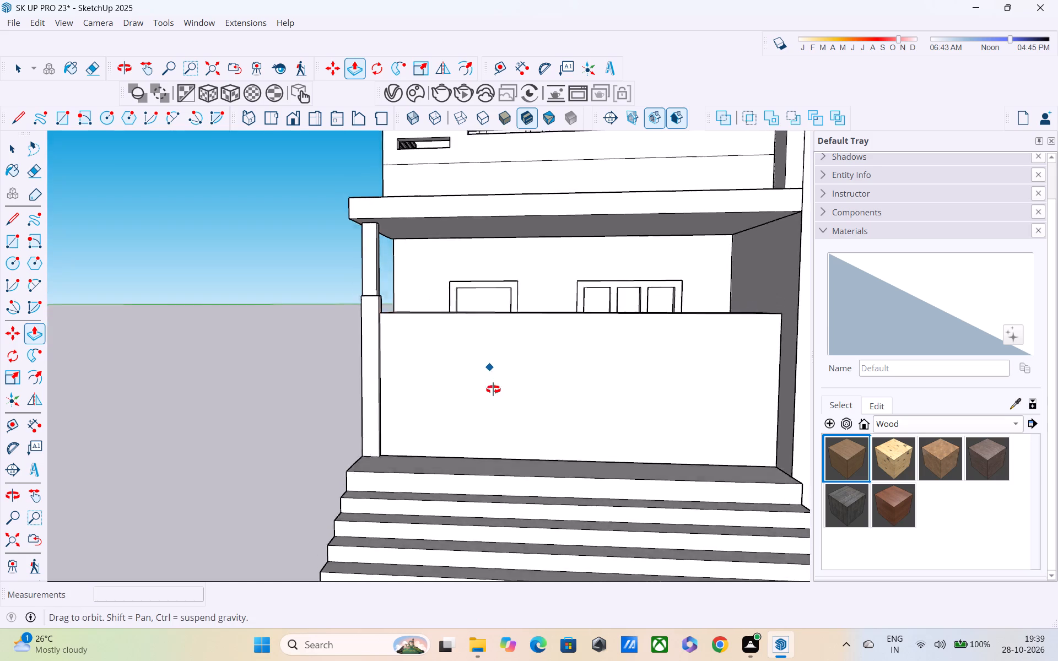
middle_click_drag(493, 389, 370, 457)
scroll(433, 388, "up", 3)
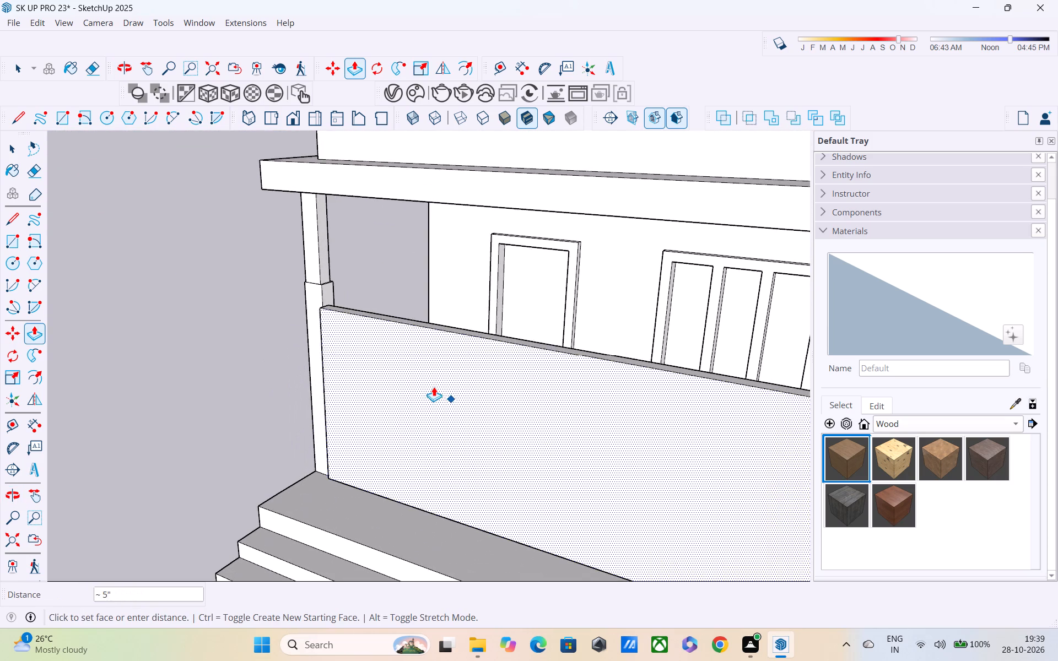
scroll(440, 377, "up", 2)
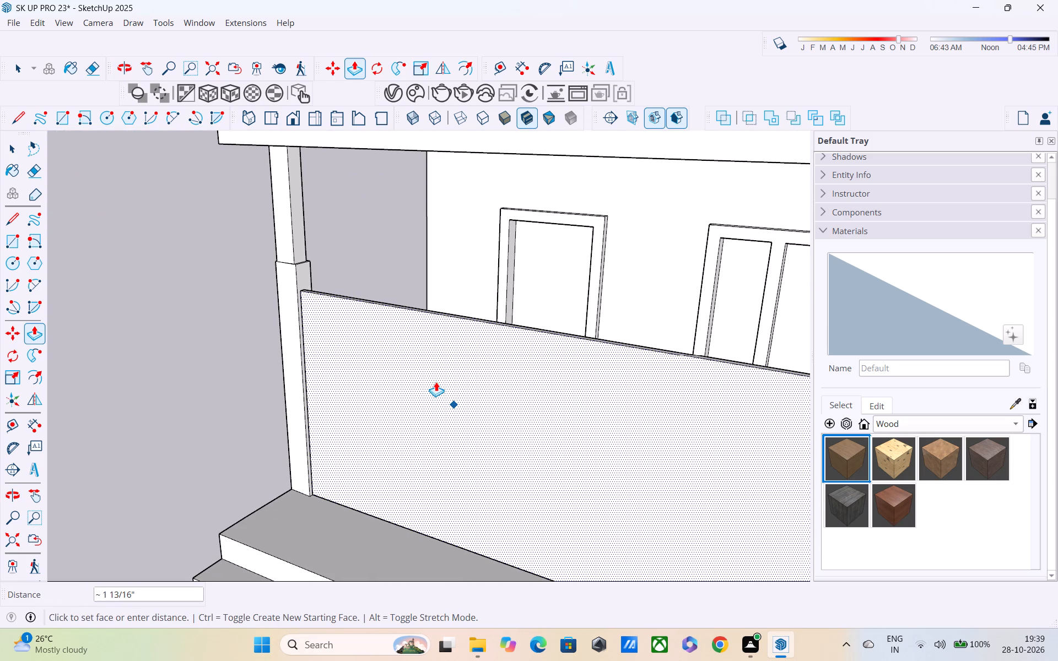
type("2\"")
key("Return")
scroll(445, 382, "down", 4)
key("space")
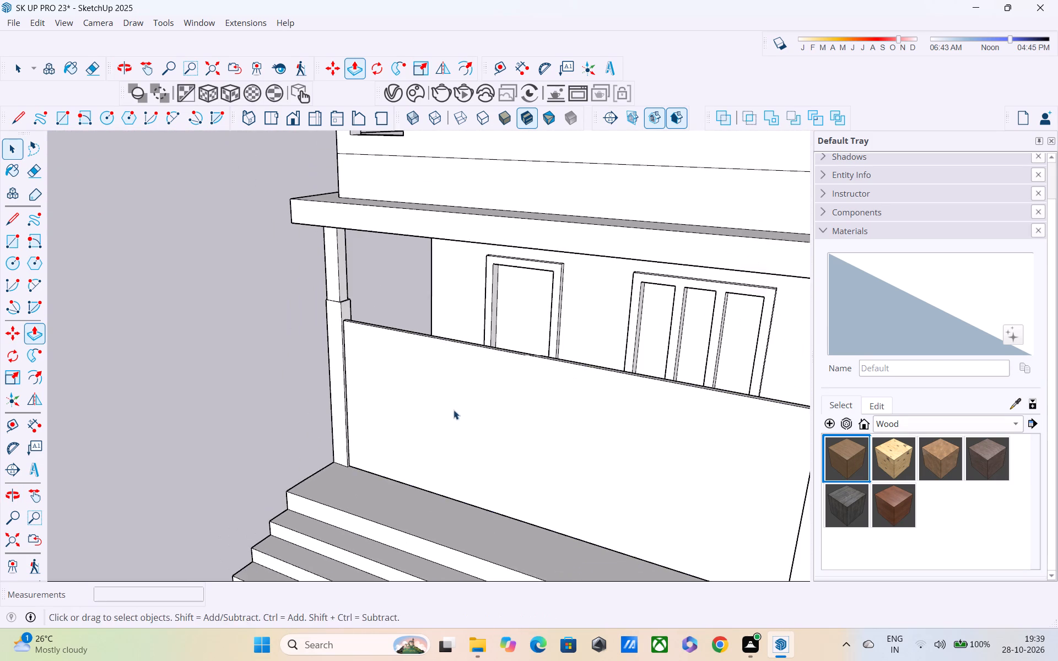
Examine the whole house from the front and the side, checking the porch-front panel against the steps, balcony and tower.
middle_click_drag(462, 408, 658, 322)
scroll(661, 321, "down", 6)
middle_click_drag(650, 365, 569, 381)
scroll(569, 381, "down", 4)
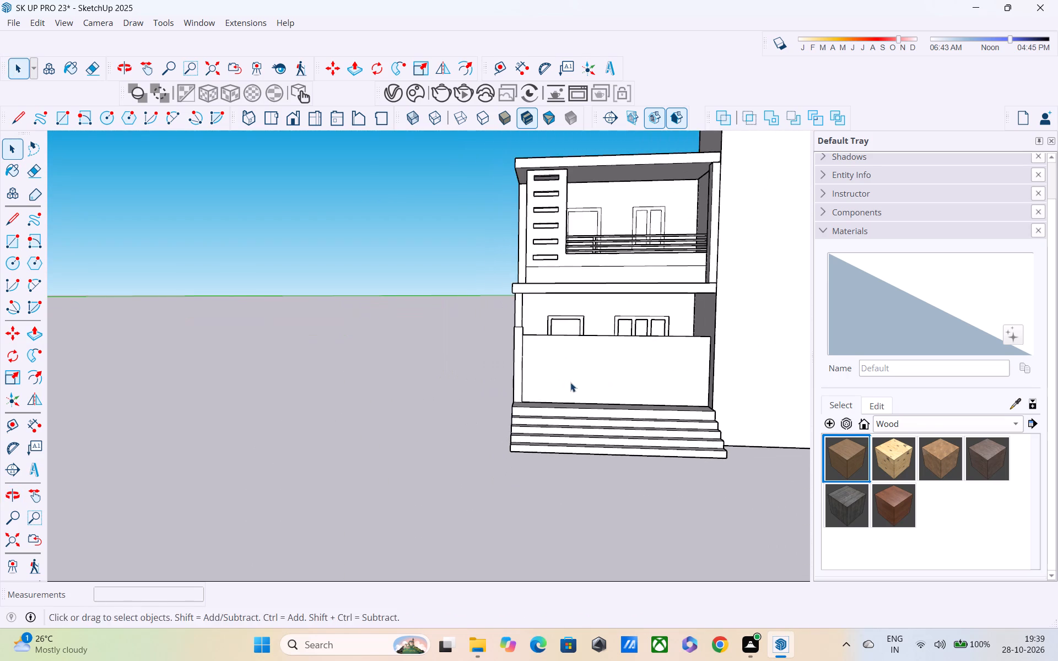
middle_click_drag(581, 385, 748, 319)
scroll(569, 348, "down", 4)
scroll(568, 366, "up", 1)
scroll(566, 368, "down", 1)
middle_click_drag(566, 406, 565, 469)
scroll(554, 418, "down", 6)
middle_click_drag(551, 418, 542, 391)
scroll(561, 377, "up", 7)
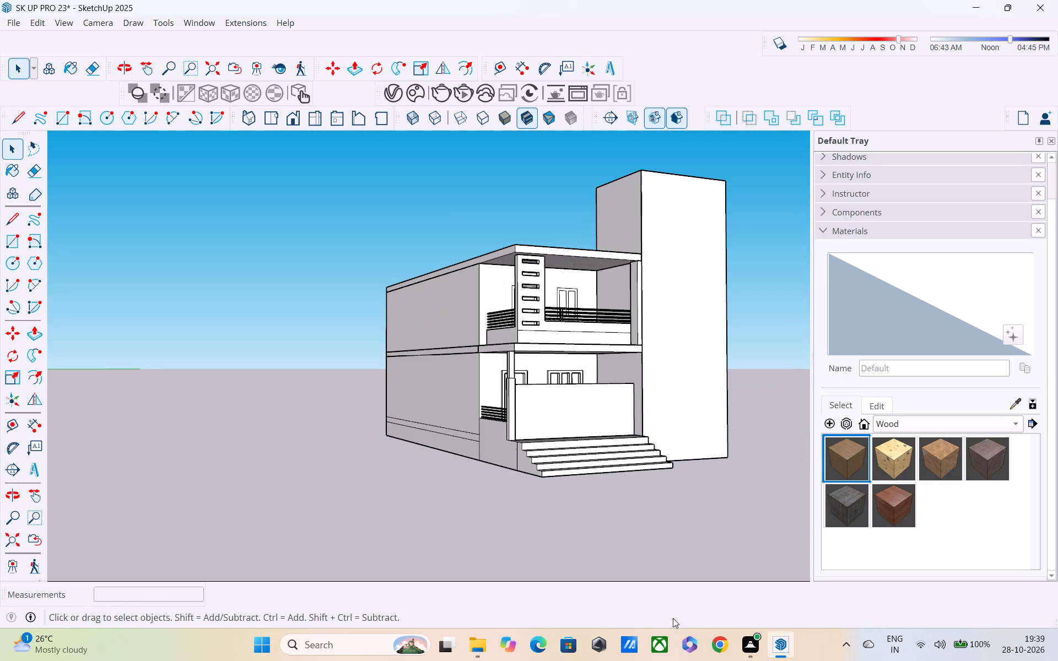